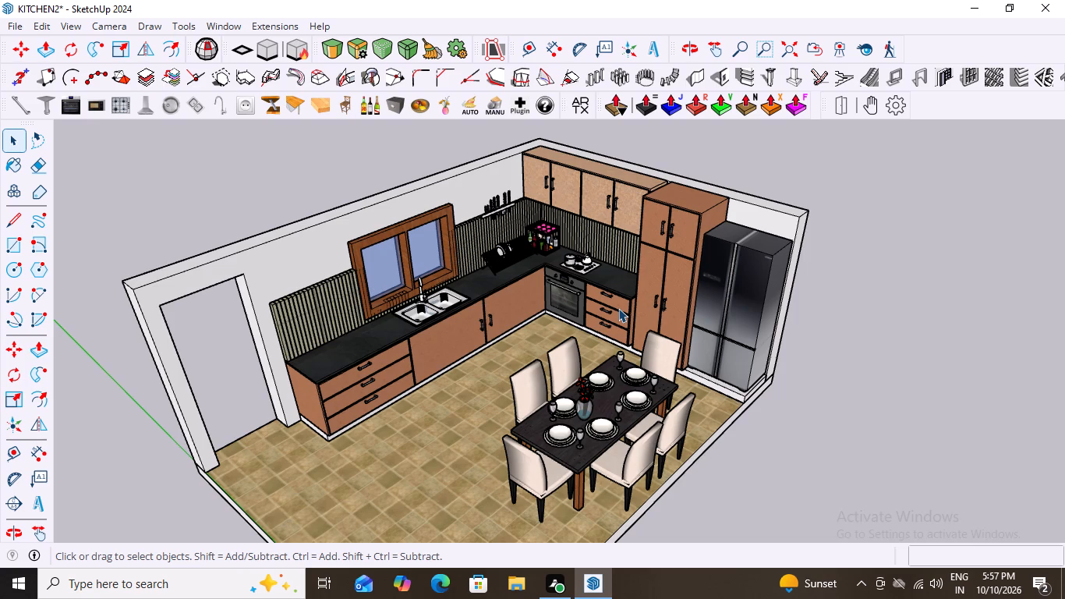
# Delete the standing woman scale figure near the model origin, outside the kitchen.
pyautogui.press('space')
pyautogui.scroll(-7, 618, 308)
pyautogui.moveTo(699, 378); pyautogui.dragTo(514, 374, button='middle')
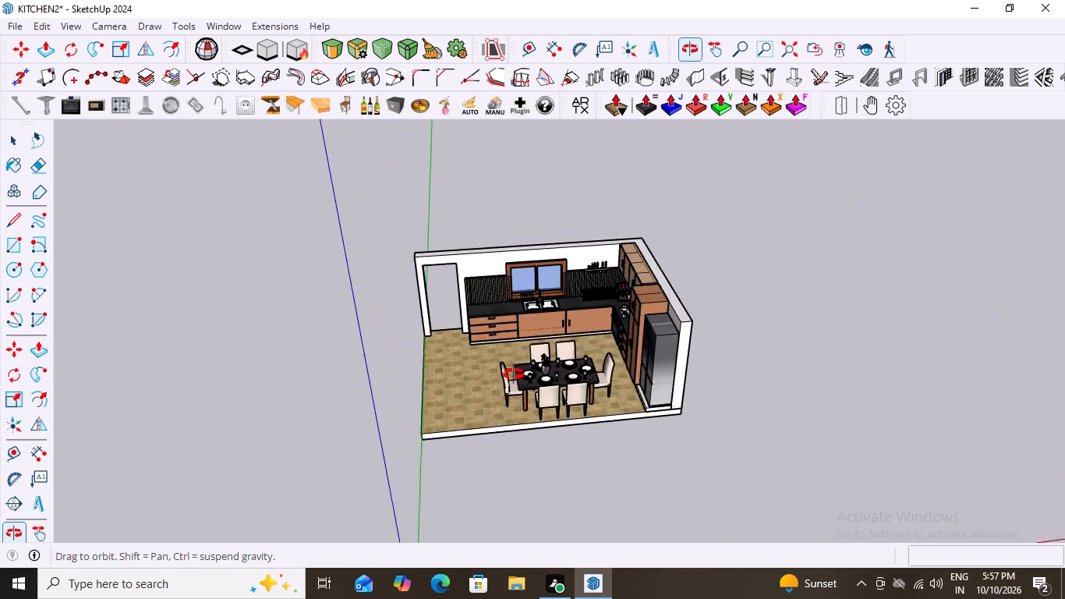
pyautogui.moveTo(514, 374); pyautogui.dragTo(548, 354, button='middle')
pyautogui.scroll(10, 596, 373)
pyautogui.scroll(-4, 547, 381)
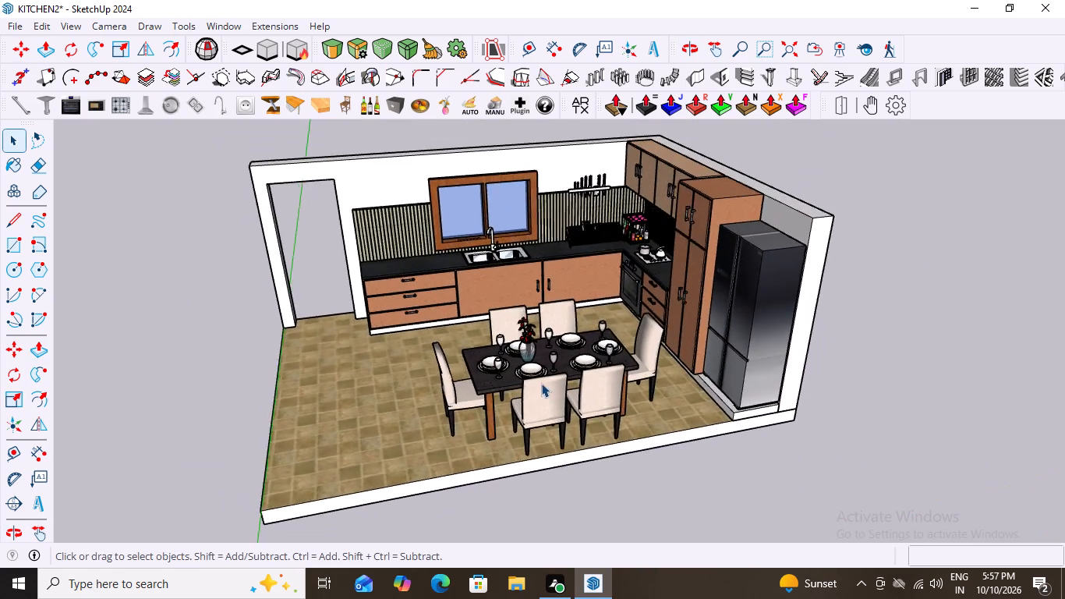
pyautogui.scroll(-3, 541, 383)
pyautogui.moveTo(593, 408); pyautogui.dragTo(554, 395, button='middle')
pyautogui.scroll(-2, 547, 399)
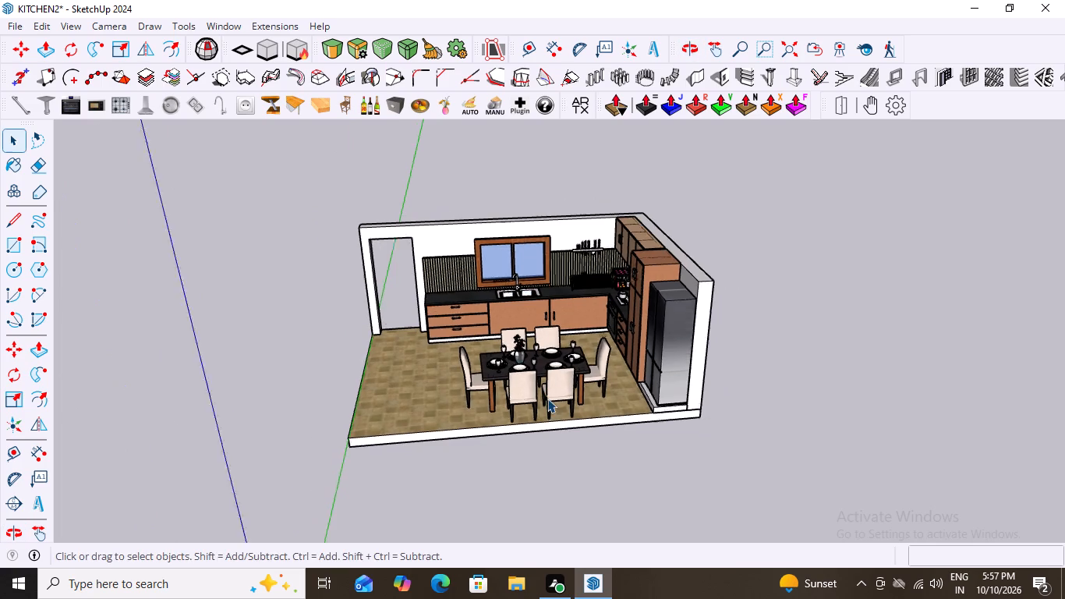
pyautogui.scroll(-2, 547, 399)
pyautogui.moveTo(584, 399); pyautogui.dragTo(578, 365, button='middle')
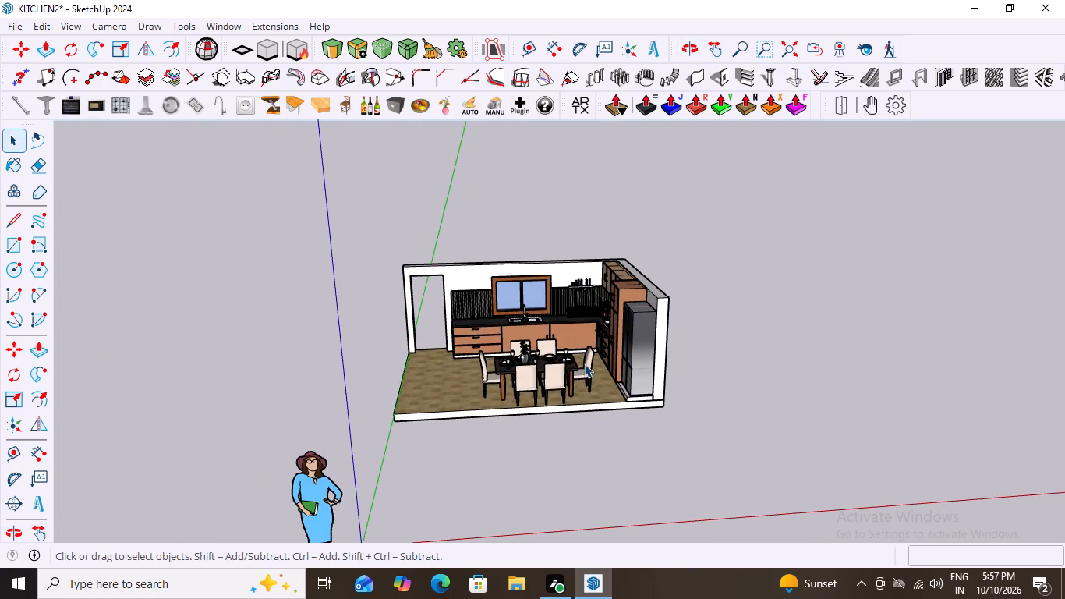
pyautogui.scroll(-6, 585, 363)
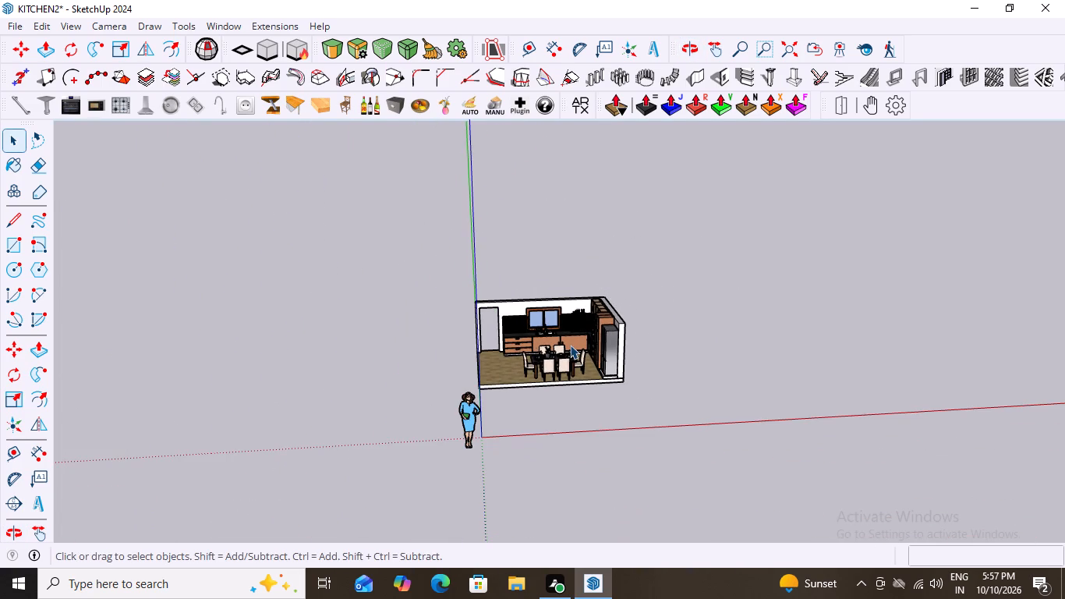
pyautogui.scroll(4, 567, 394)
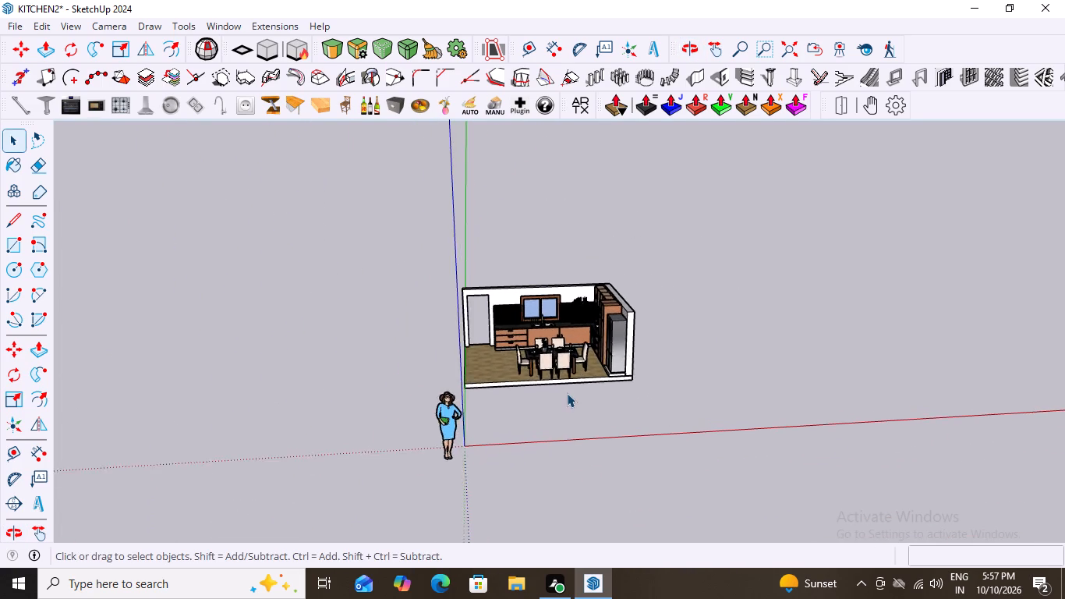
pyautogui.scroll(1, 567, 393)
pyautogui.click(402, 427)
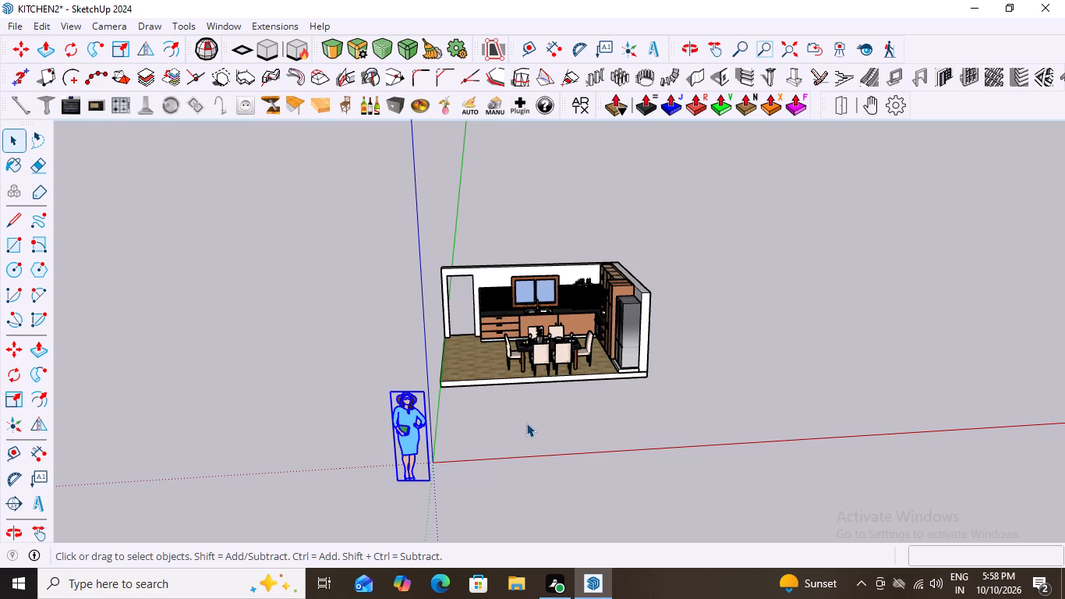
pyautogui.press('Delete')
# Examine the whole kitchen model from above and from the open front side, including the cabinets, refrigerator and dining set.
pyautogui.scroll(-6, 384, 395)
pyautogui.moveTo(495, 420); pyautogui.dragTo(506, 498, button='middle')
pyautogui.scroll(-1, 495, 420)
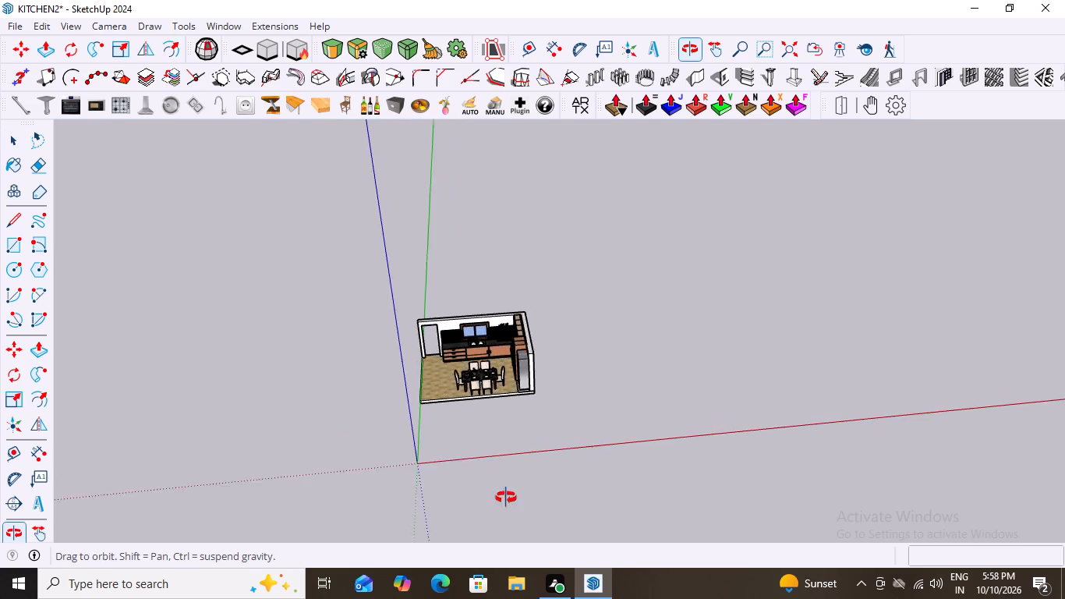
pyautogui.moveTo(506, 498); pyautogui.dragTo(460, 493, button='middle')
pyautogui.scroll(11, 431, 370)
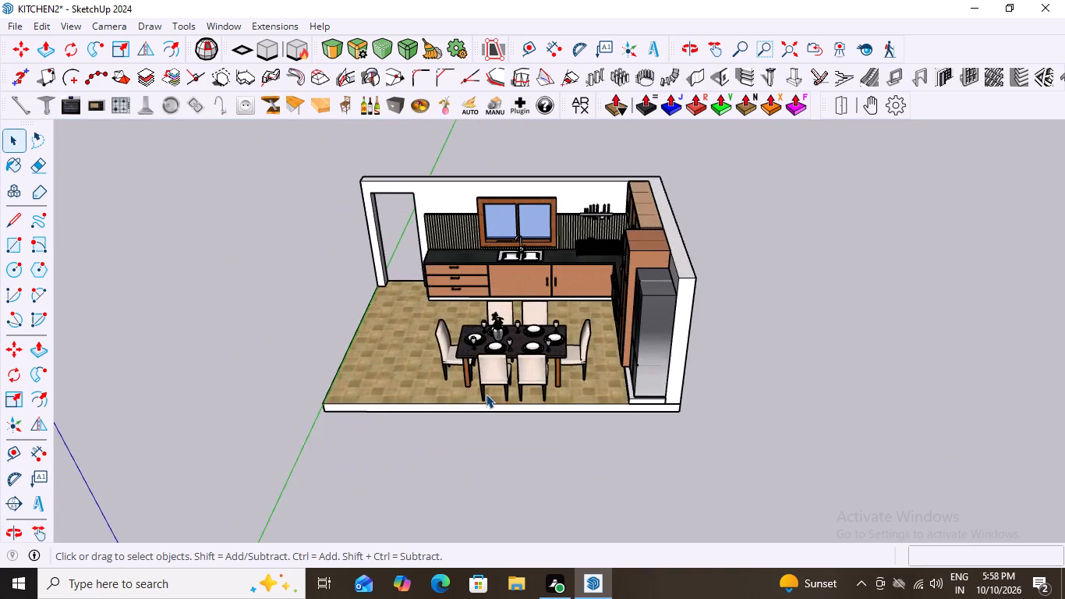
pyautogui.scroll(2, 486, 394)
pyautogui.moveTo(542, 392); pyautogui.dragTo(633, 315, button='middle')
pyautogui.scroll(1, 633, 315)
pyautogui.scroll(-1, 549, 313)
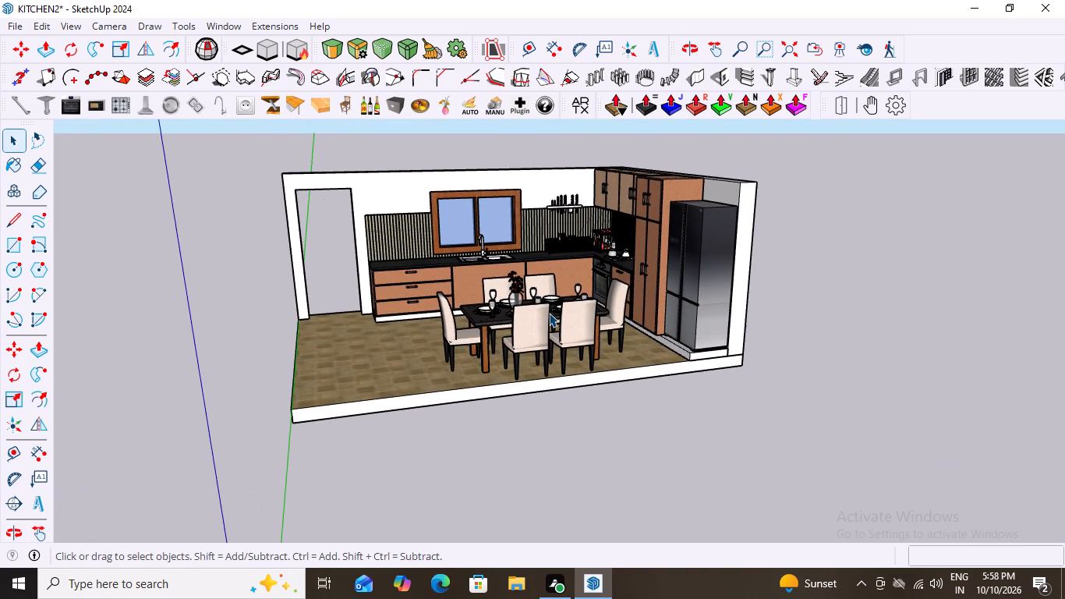
pyautogui.moveTo(516, 298); pyautogui.dragTo(532, 313, button='middle')
pyautogui.scroll(2, 524, 232)
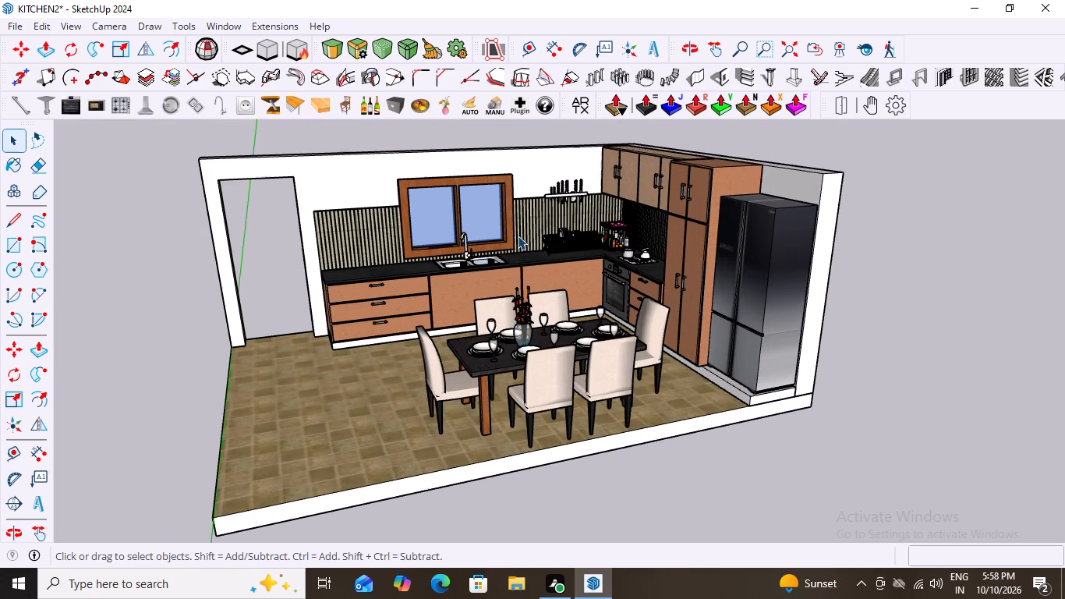
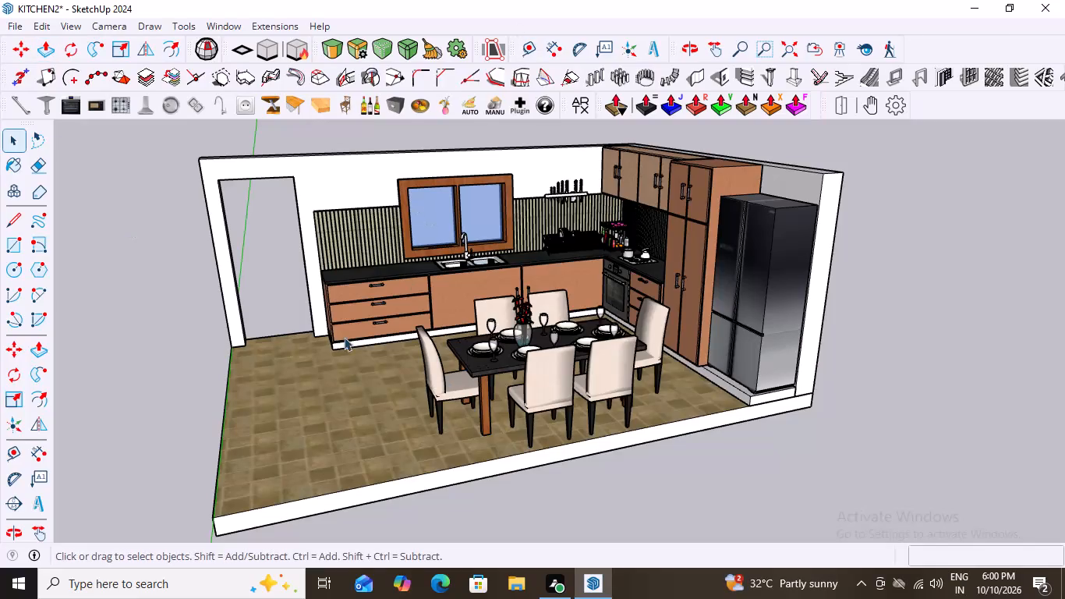
# Examine the dining table, its chairs and place settings up close and within the whole kitchen.
pyautogui.scroll(-3, 387, 344)
pyautogui.moveTo(403, 393); pyautogui.dragTo(490, 443, button='middle')
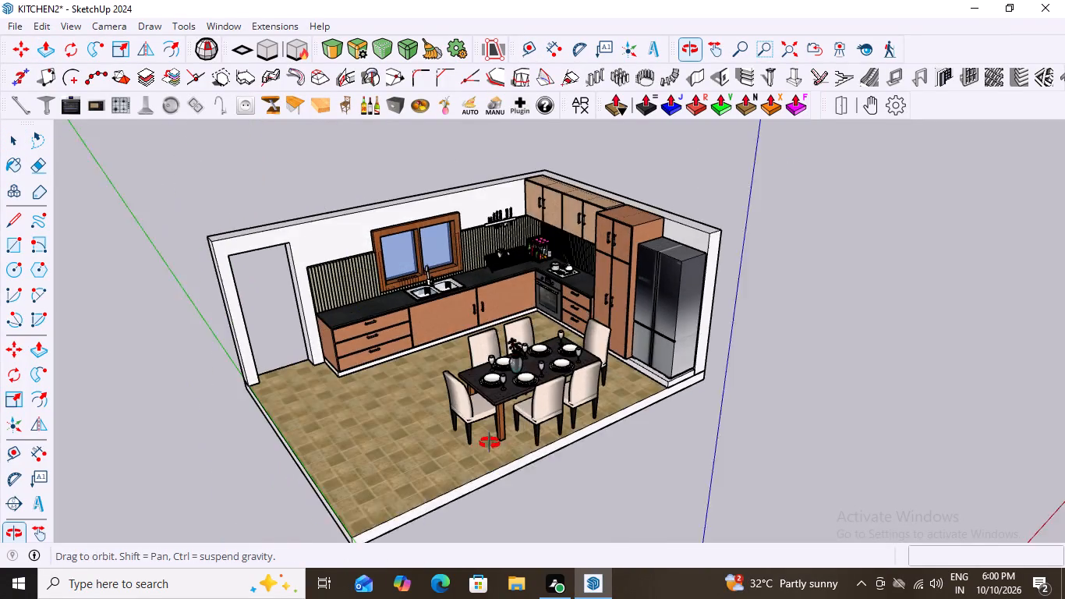
pyautogui.moveTo(490, 443); pyautogui.dragTo(482, 445, button='middle')
pyautogui.scroll(10, 503, 442)
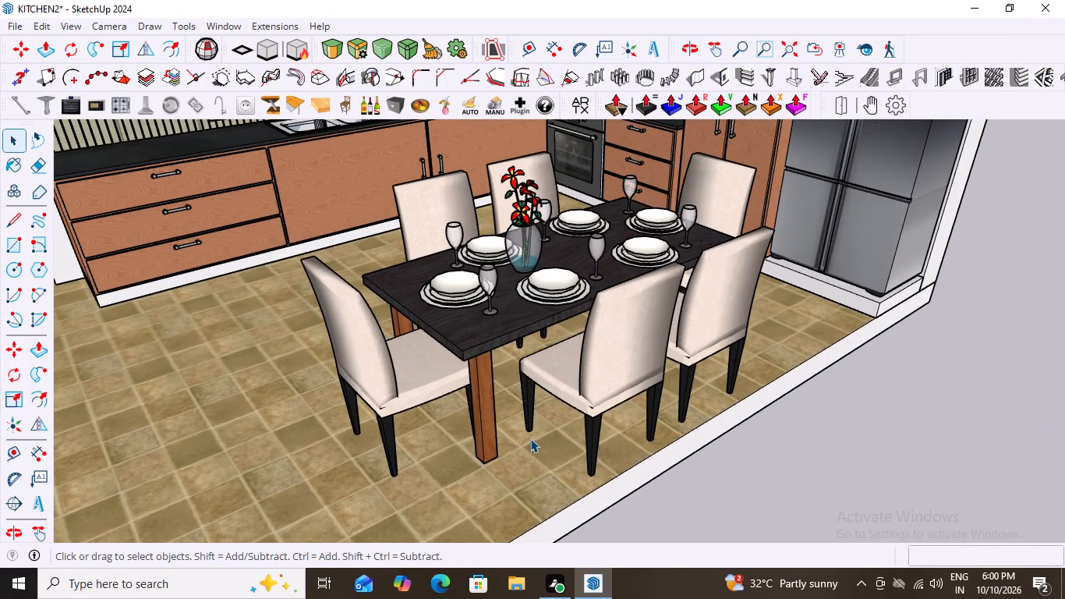
pyautogui.scroll(5, 575, 397)
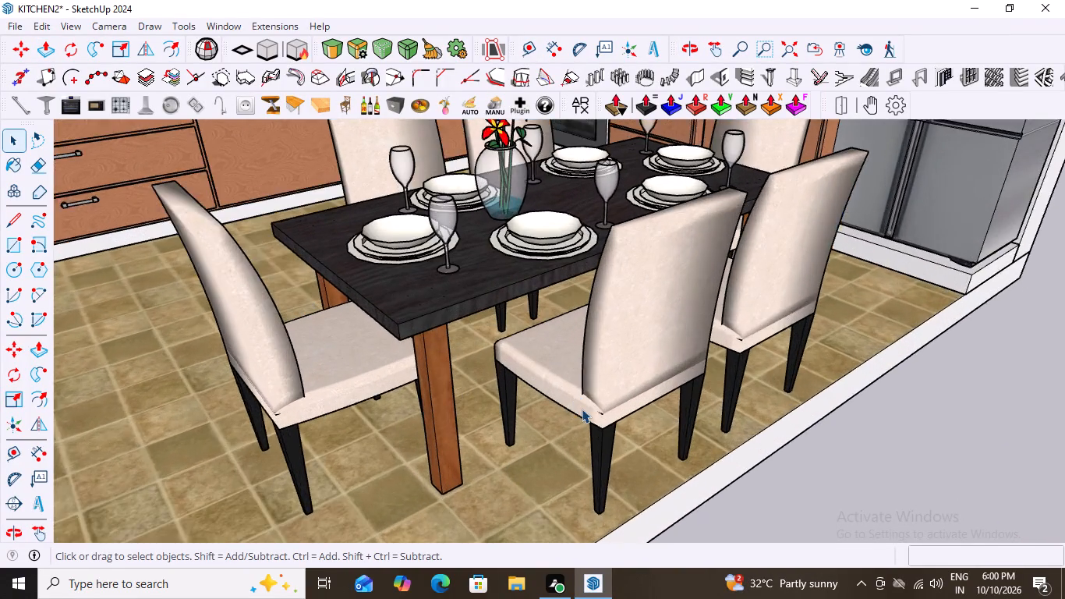
pyautogui.scroll(5, 582, 409)
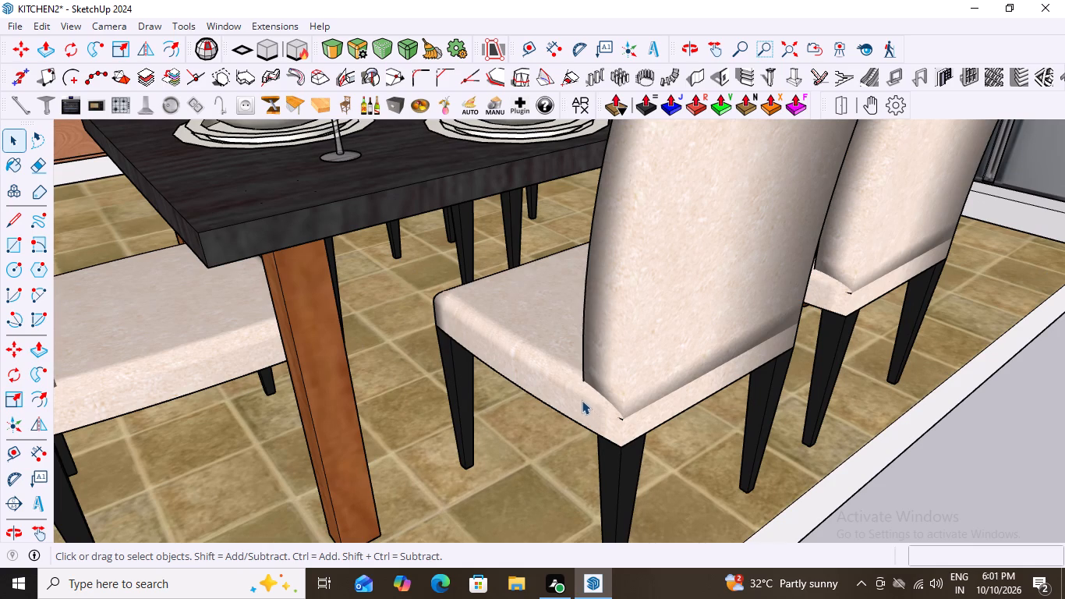
pyautogui.scroll(-12, 578, 392)
pyautogui.scroll(-4, 543, 313)
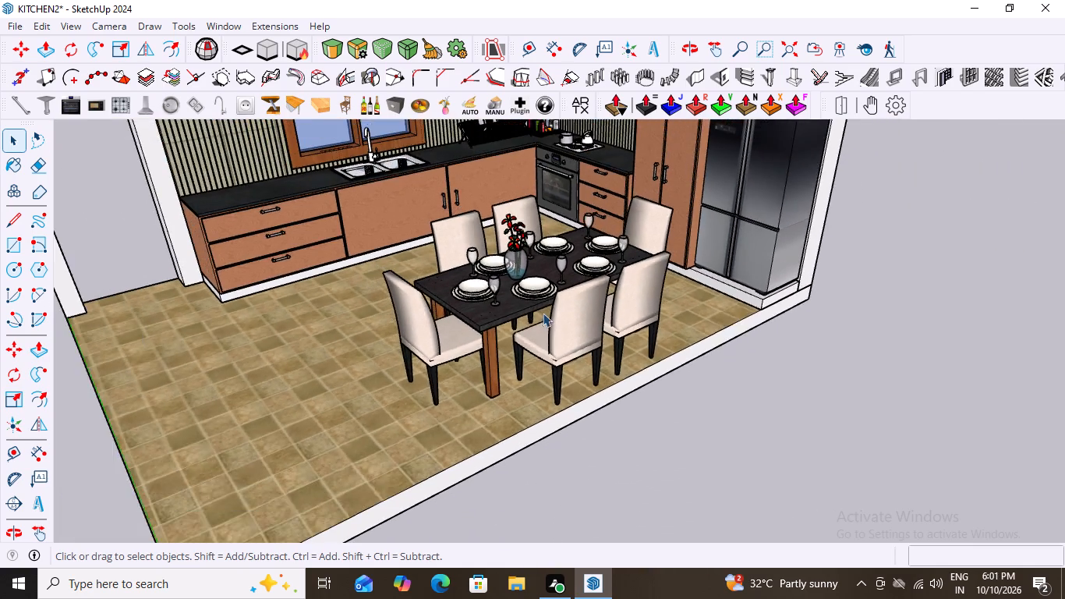
pyautogui.scroll(-3, 543, 313)
pyautogui.scroll(-6, 565, 381)
pyautogui.moveTo(607, 385); pyautogui.dragTo(500, 371, button='middle')
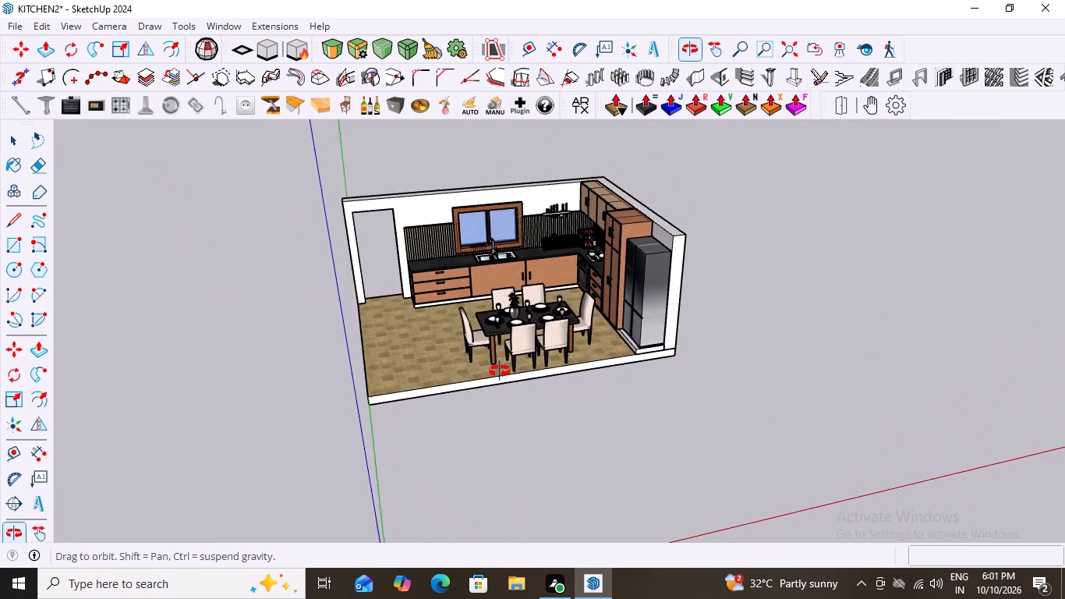
pyautogui.moveTo(500, 371); pyautogui.dragTo(535, 416, button='middle')
# Examine the whole kitchen from the open front side, including the doorway, window wall, counters and refrigerator.
pyautogui.scroll(6, 467, 252)
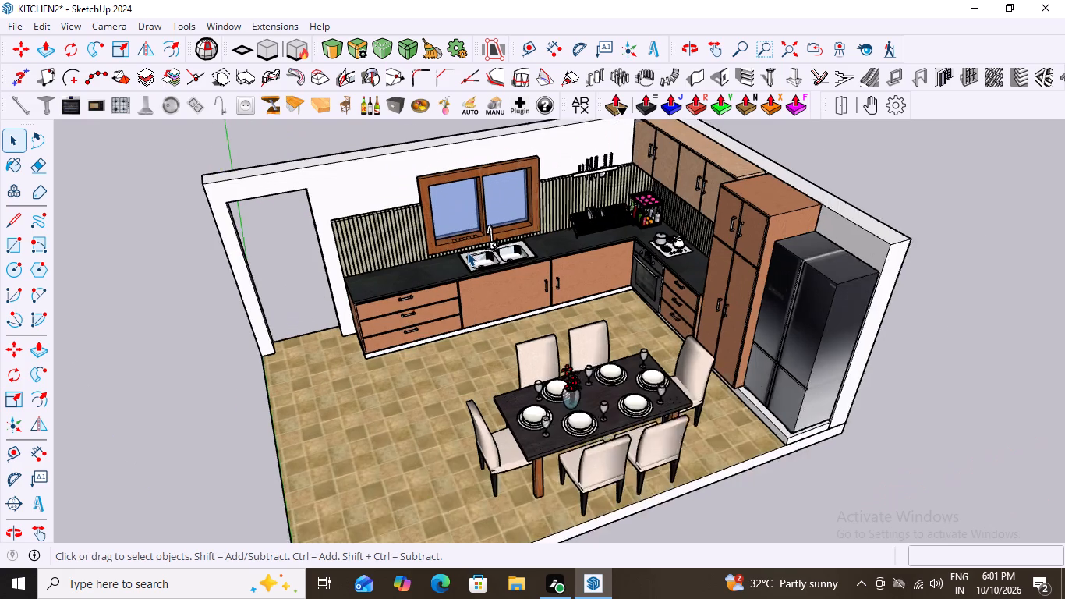
pyautogui.moveTo(479, 291); pyautogui.dragTo(473, 249, button='middle')
pyautogui.scroll(1, 471, 288)
pyautogui.scroll(-3, 473, 249)
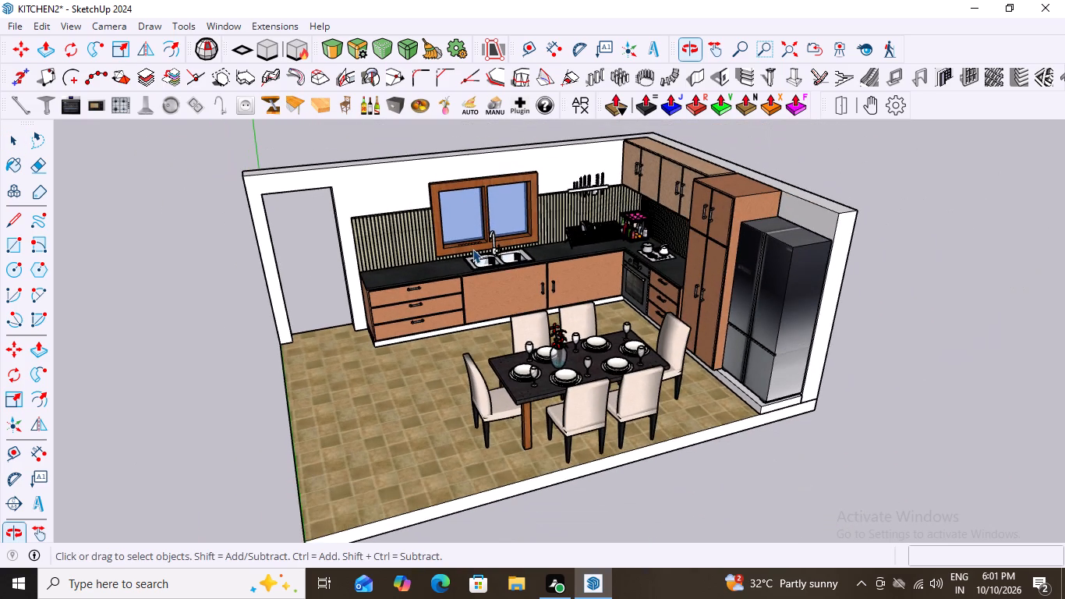
pyautogui.scroll(1, 427, 282)
pyautogui.scroll(-2, 427, 282)
pyautogui.moveTo(427, 282); pyautogui.dragTo(426, 276, button='middle')
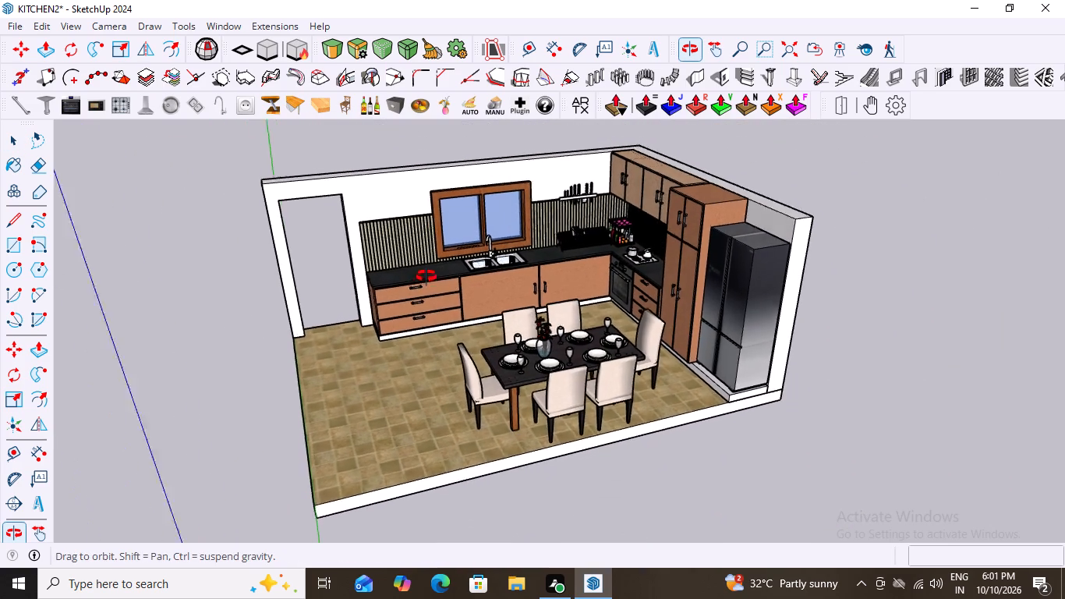
pyautogui.moveTo(426, 276); pyautogui.dragTo(435, 285, button='middle')
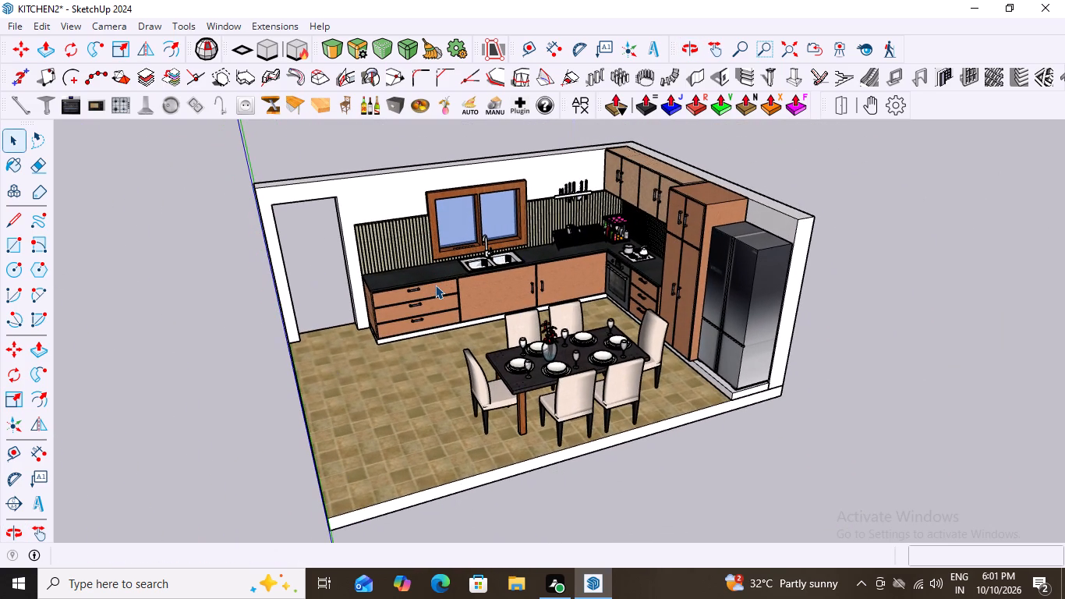
pyautogui.scroll(1, 435, 285)
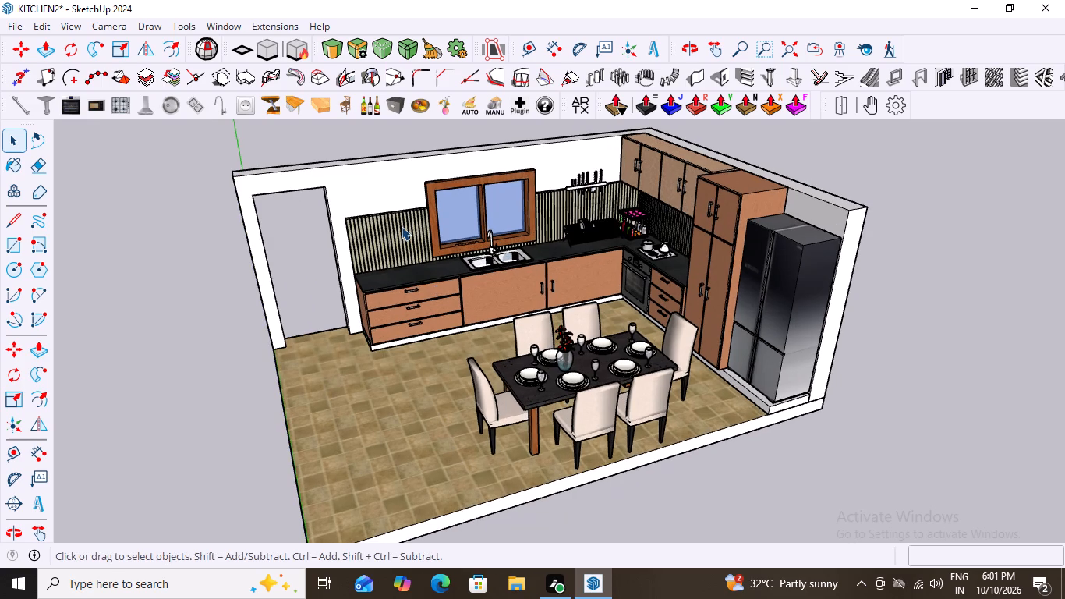
pyautogui.scroll(1, 402, 226)
pyautogui.scroll(-1, 402, 226)
pyautogui.moveTo(396, 229); pyautogui.dragTo(325, 207, button='middle')
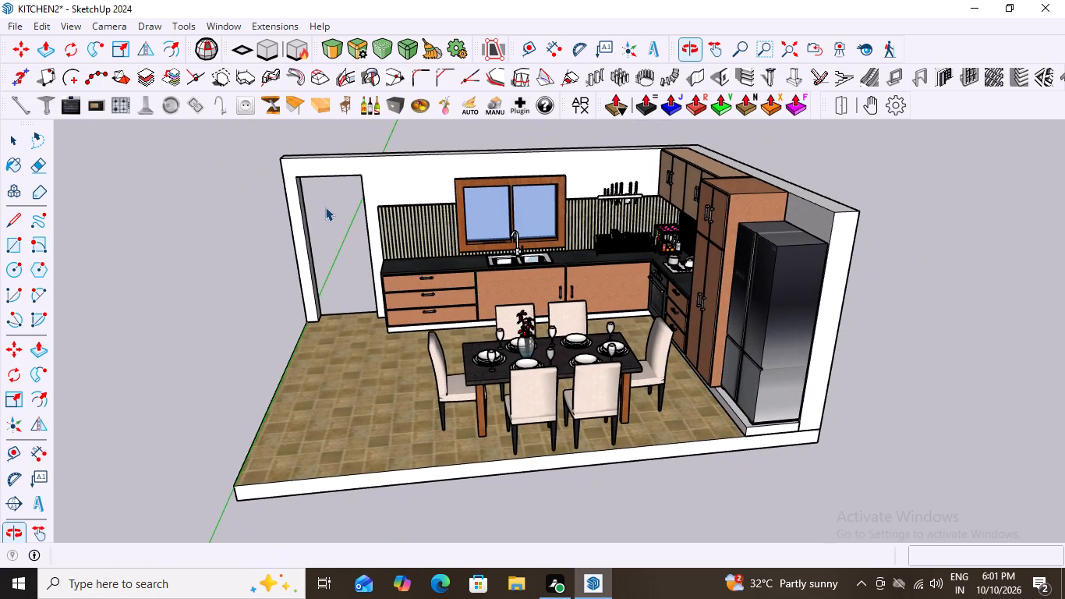
pyautogui.scroll(-10, 330, 210)
pyautogui.scroll(6, 285, 353)
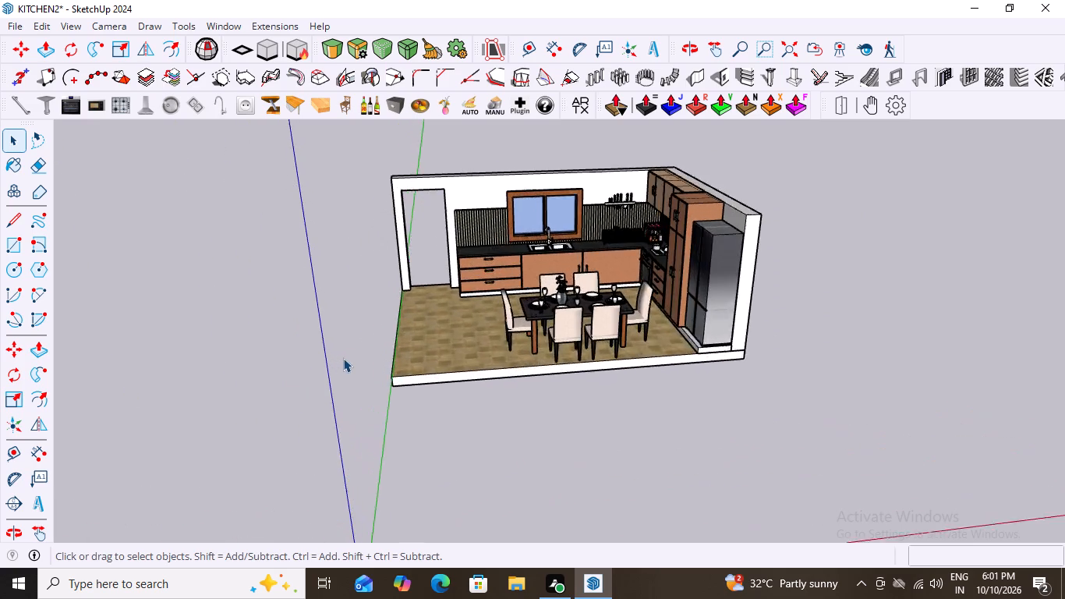
pyautogui.scroll(3, 343, 358)
pyautogui.scroll(-6, 346, 363)
# Move the entire kitchen model about 949 mm along the red axis, away from the green axis.
pyautogui.moveTo(771, 194); pyautogui.dragTo(736, 249)
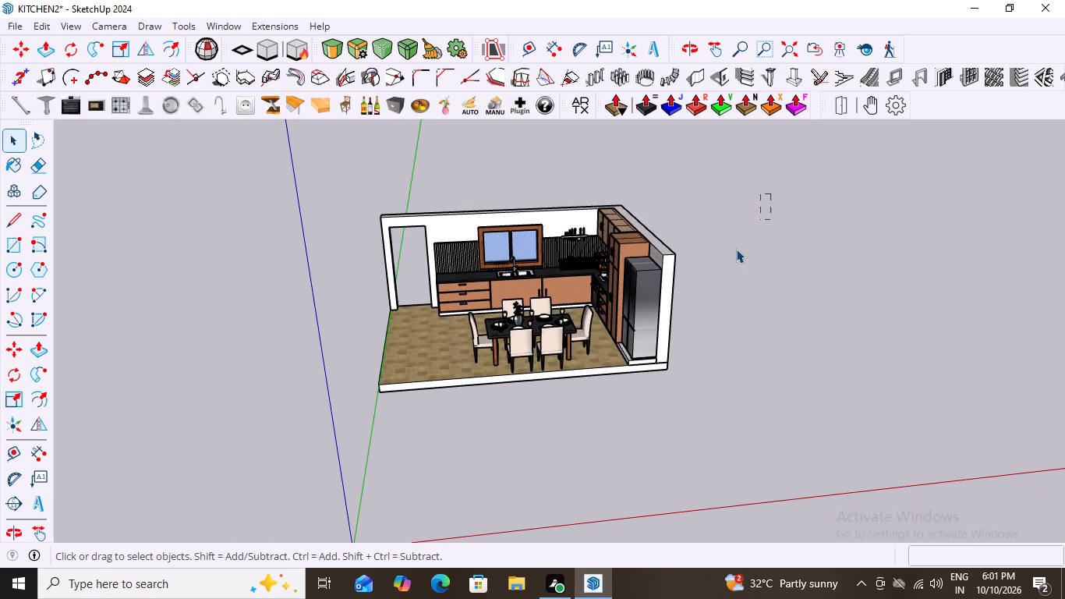
pyautogui.moveTo(736, 249); pyautogui.dragTo(358, 406)
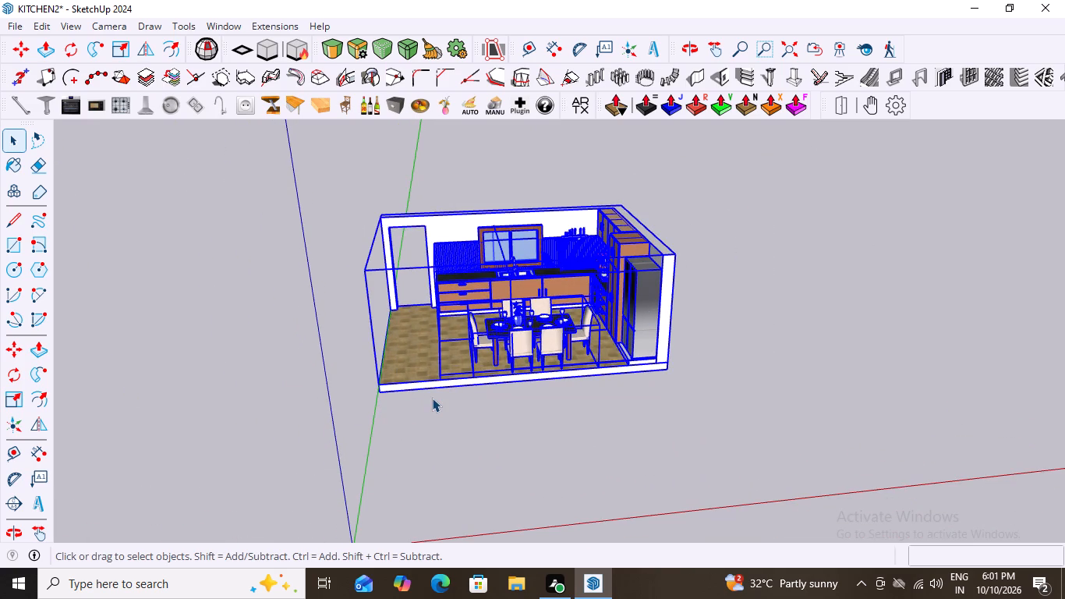
pyautogui.scroll(2, 432, 398)
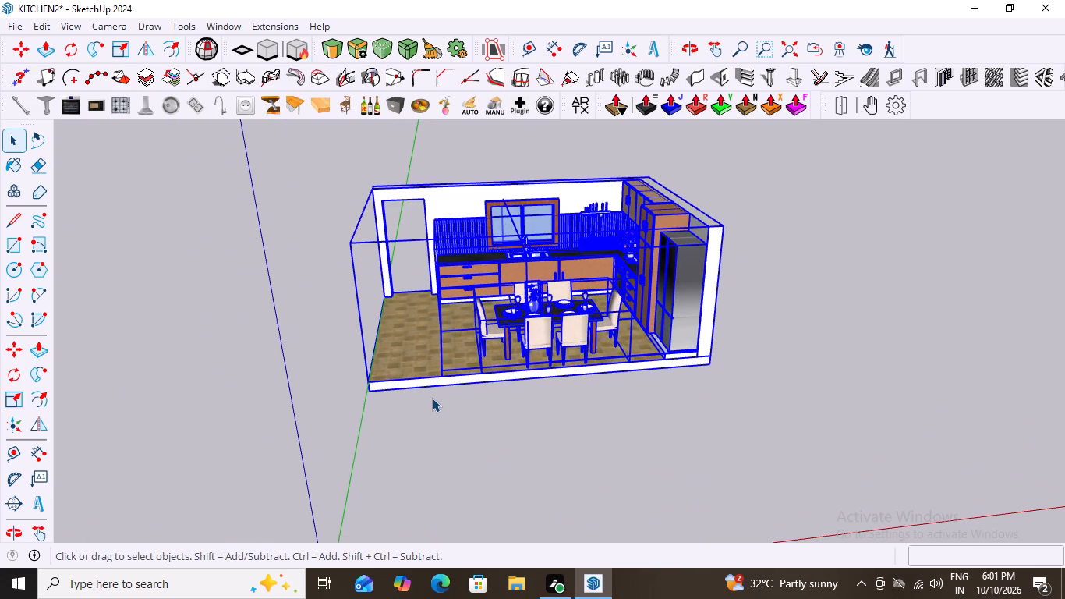
pyautogui.press('m')
pyautogui.click(371, 396)
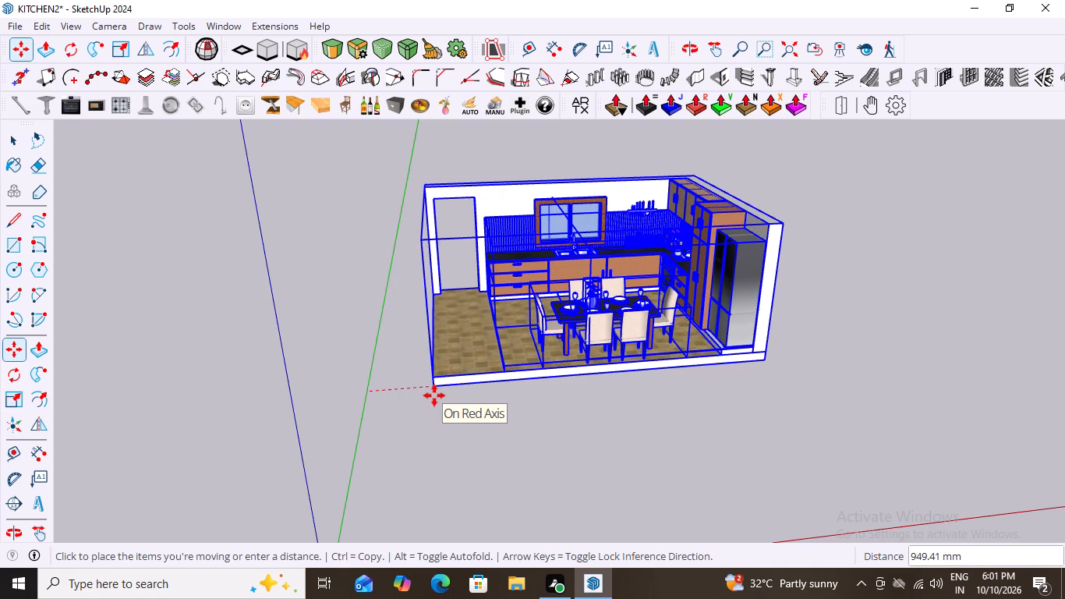
pyautogui.click(434, 395)
pyautogui.press('space')
pyautogui.click(370, 396)
# Add a scene that stores a raised perspective view of the whole kitchen from its open front side.
pyautogui.scroll(-6, 346, 385)
pyautogui.moveTo(380, 402); pyautogui.dragTo(380, 388, button='middle')
pyautogui.scroll(4, 380, 388)
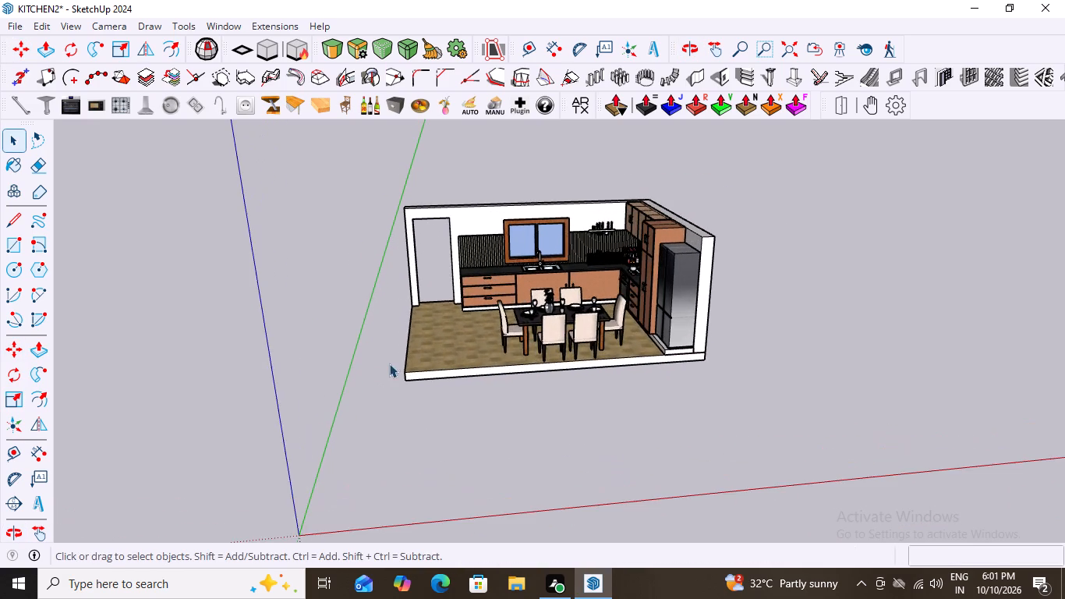
pyautogui.scroll(4, 394, 344)
pyautogui.moveTo(394, 352); pyautogui.dragTo(429, 364, button='middle')
pyautogui.scroll(2, 429, 364)
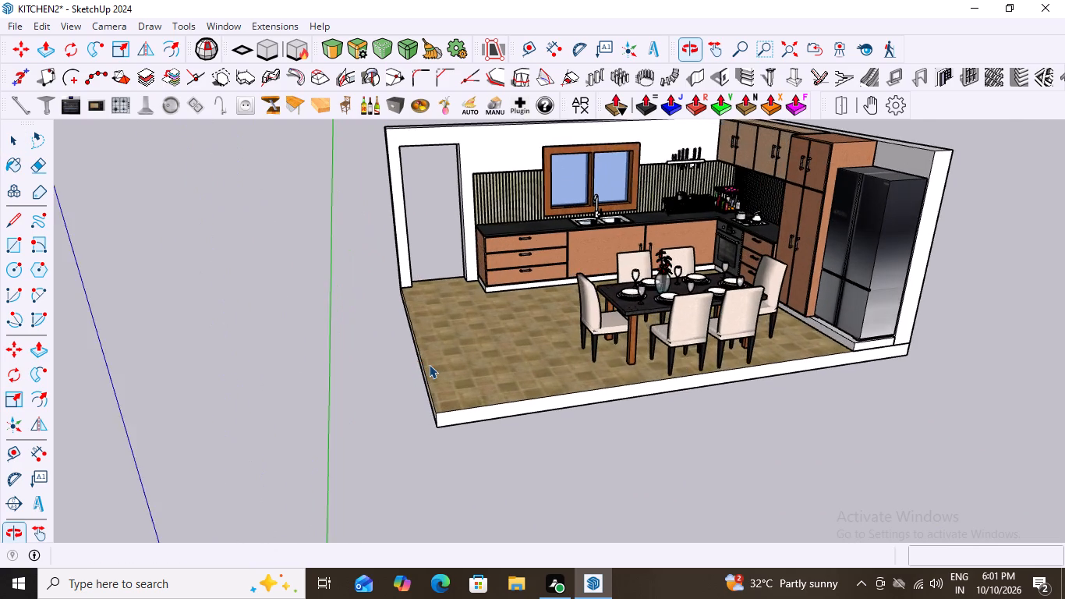
pyautogui.scroll(1, 429, 364)
pyautogui.scroll(-3, 428, 365)
pyautogui.scroll(3, 437, 138)
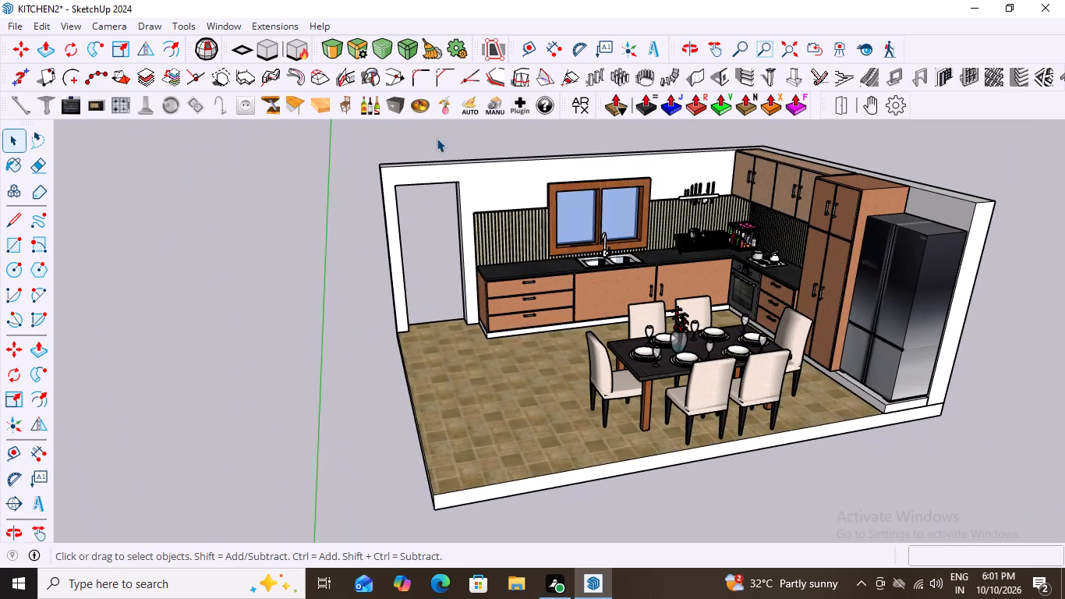
pyautogui.scroll(1, 511, 230)
pyautogui.moveTo(505, 234); pyautogui.dragTo(482, 236, button='middle')
pyautogui.scroll(1, 482, 236)
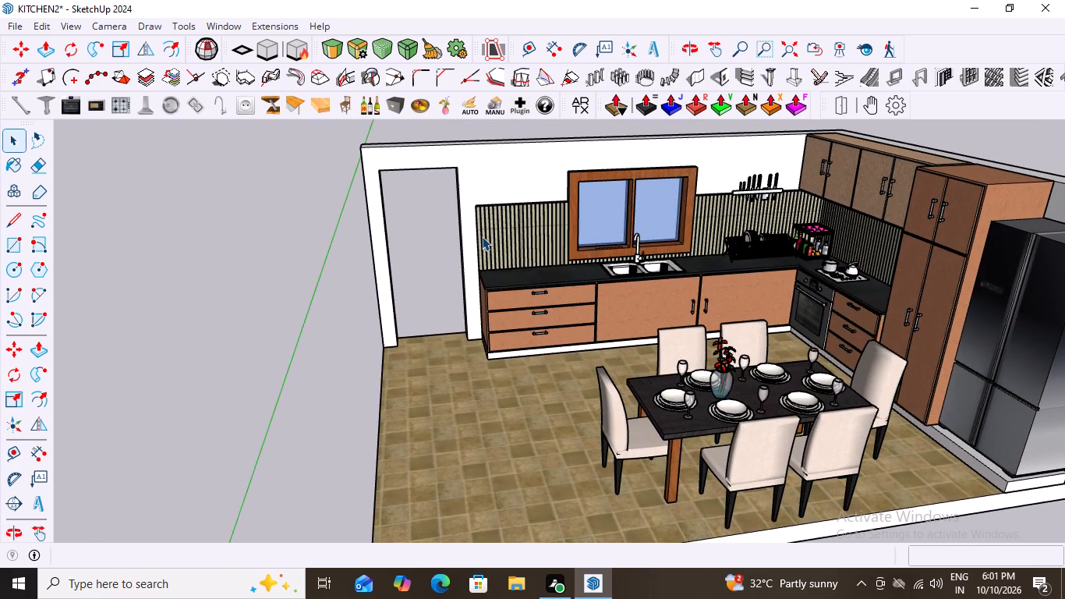
pyautogui.scroll(-2, 482, 236)
pyautogui.scroll(1, 674, 259)
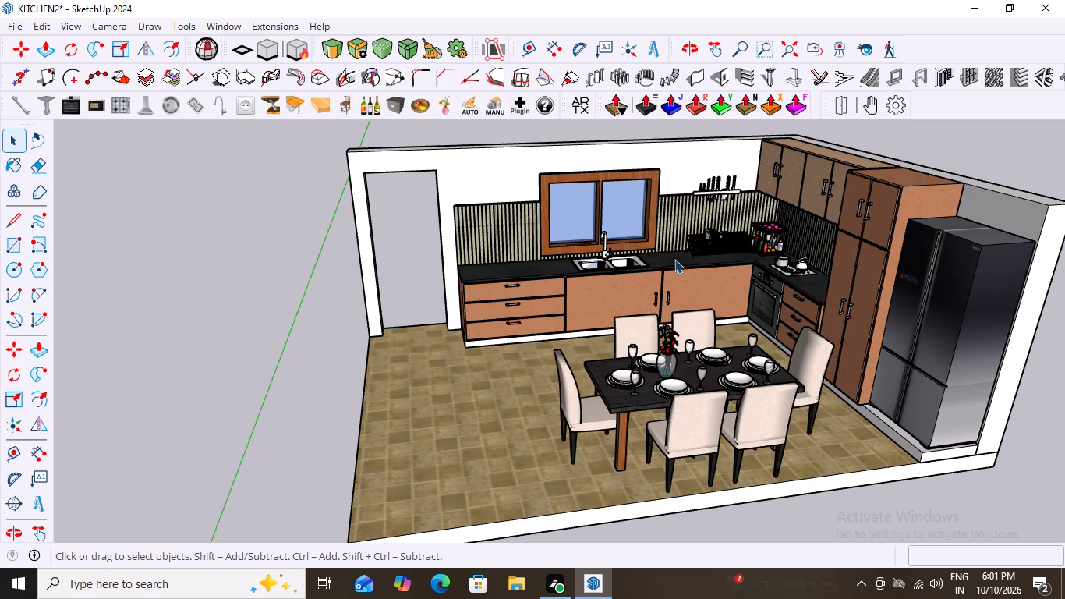
pyautogui.scroll(-1, 651, 252)
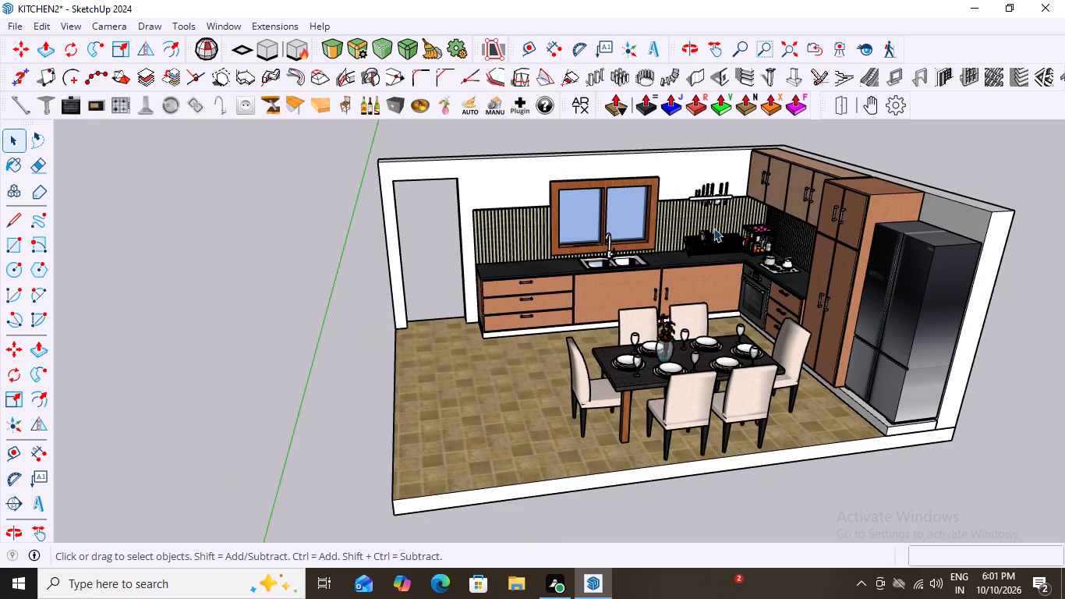
pyautogui.scroll(1, 799, 194)
pyautogui.scroll(-2, 799, 194)
pyautogui.scroll(1, 799, 194)
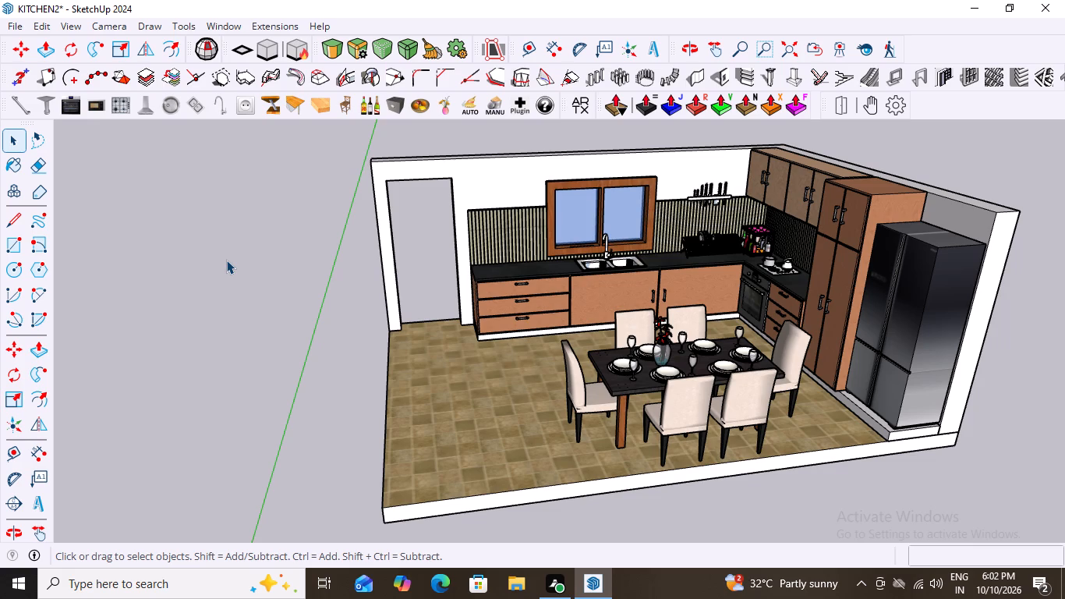
pyautogui.click(63, 25)
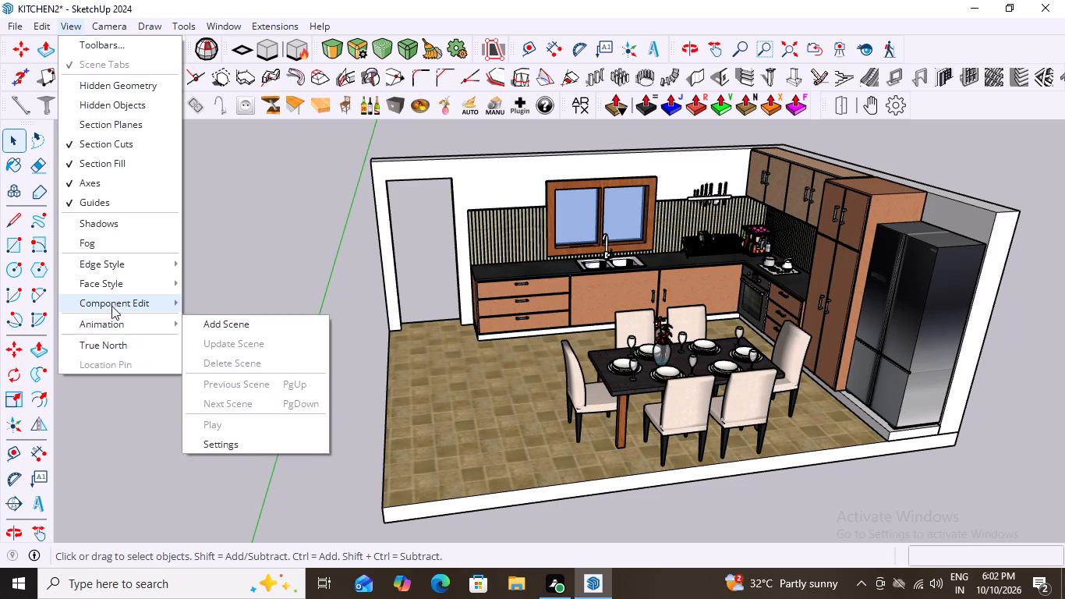
pyautogui.click(109, 324)
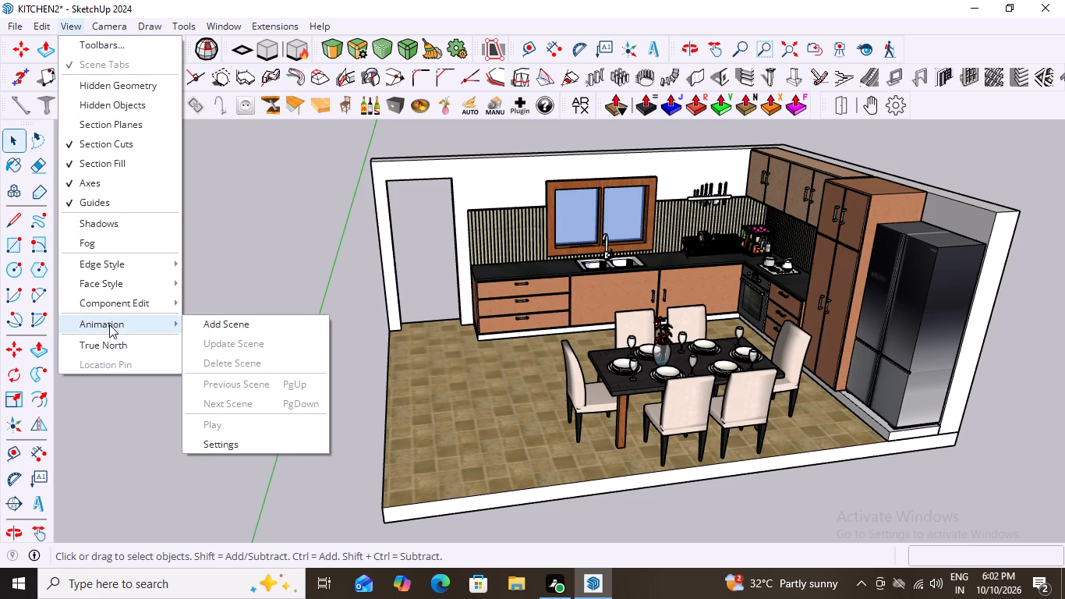
pyautogui.click(242, 326)
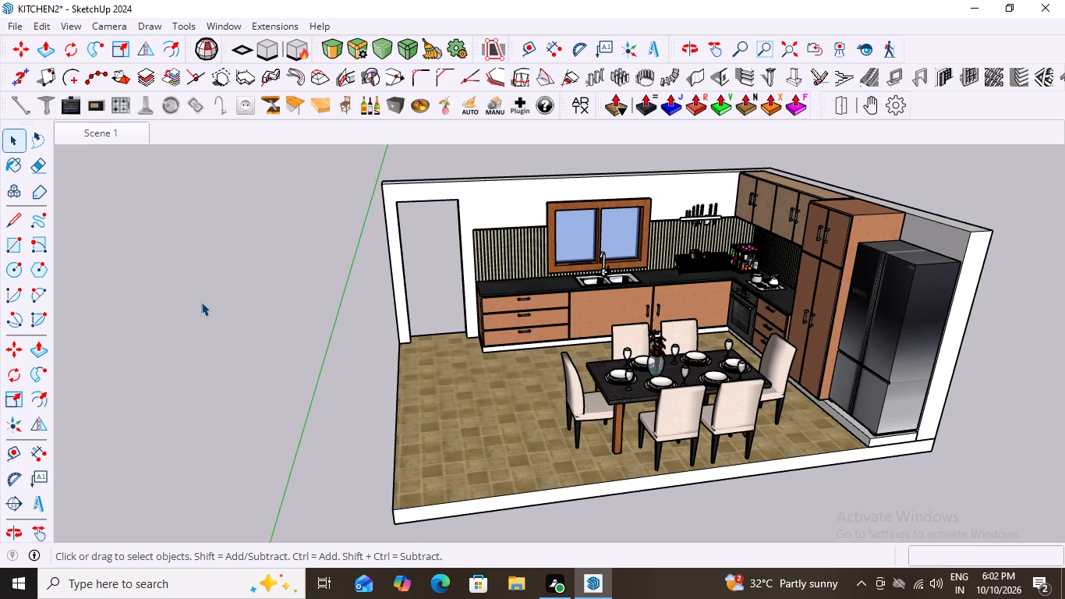
pyautogui.rightClick(150, 136)
# Examine the kitchen from above and at eye level, including the sink counter, window, oven corner and wall cabinets.
pyautogui.scroll(-1, 311, 322)
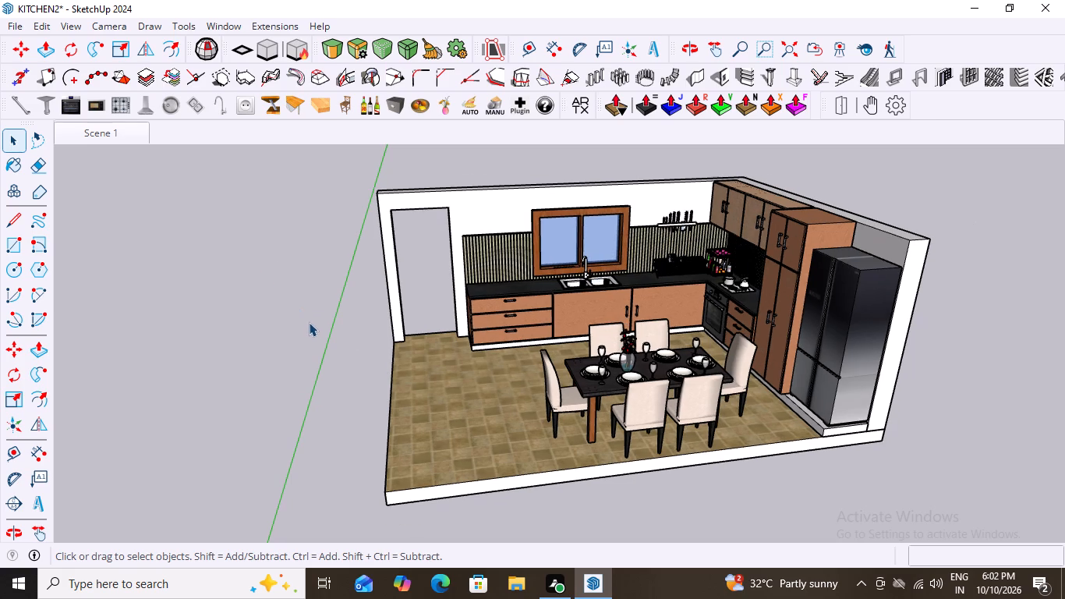
pyautogui.moveTo(585, 403); pyautogui.dragTo(473, 374, button='middle')
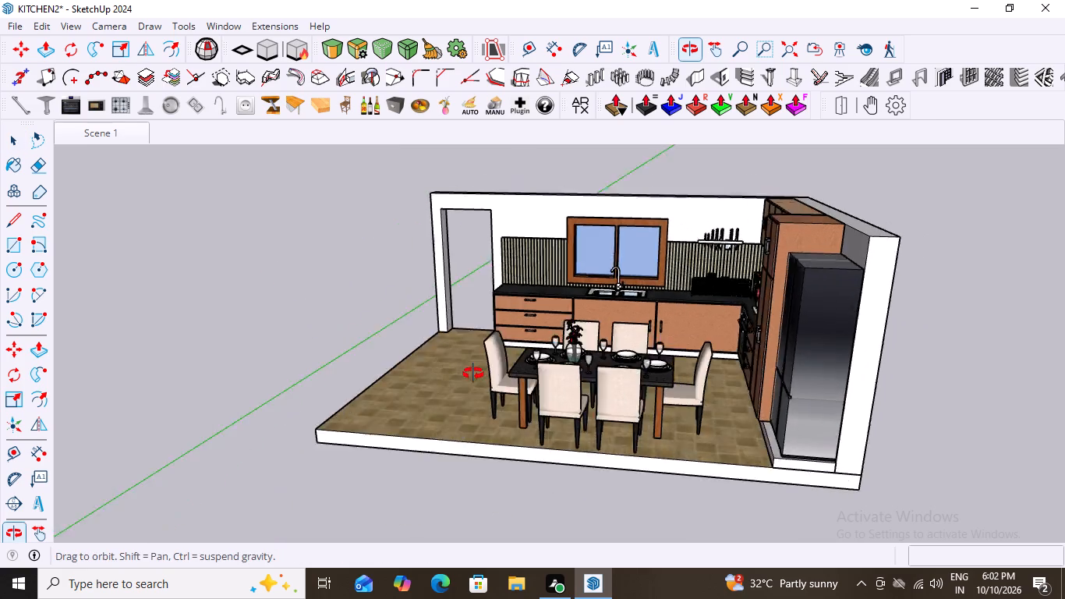
pyautogui.moveTo(473, 374); pyautogui.dragTo(552, 399, button='middle')
pyautogui.scroll(9, 608, 333)
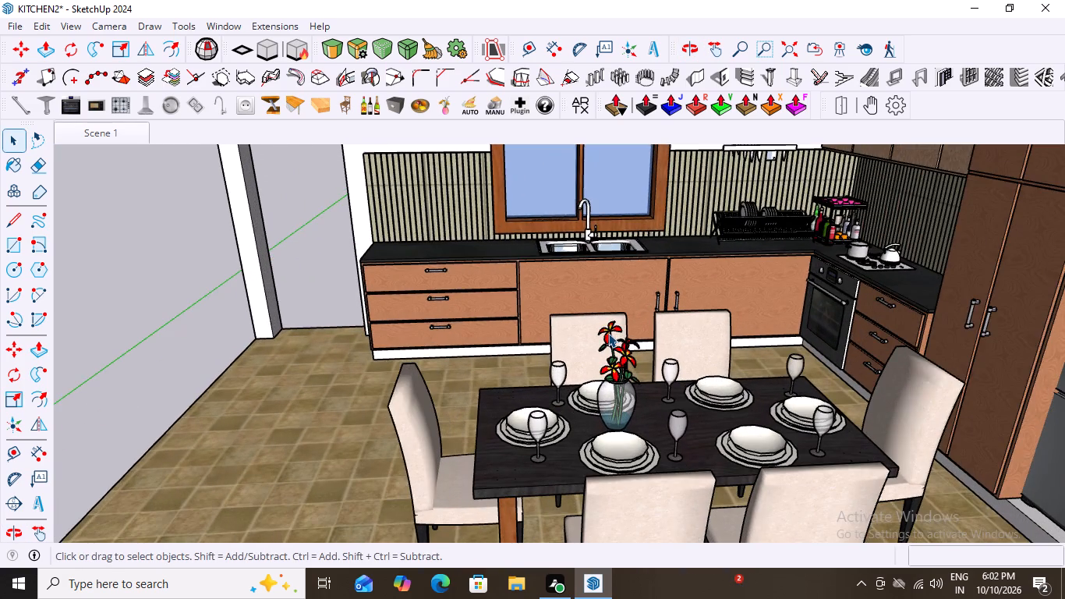
pyautogui.scroll(-7, 608, 333)
pyautogui.moveTo(612, 368); pyautogui.dragTo(745, 423, button='middle')
pyautogui.scroll(-7, 746, 422)
pyautogui.moveTo(745, 423); pyautogui.dragTo(745, 425, button='middle')
pyautogui.moveTo(660, 235); pyautogui.dragTo(677, 355, button='middle')
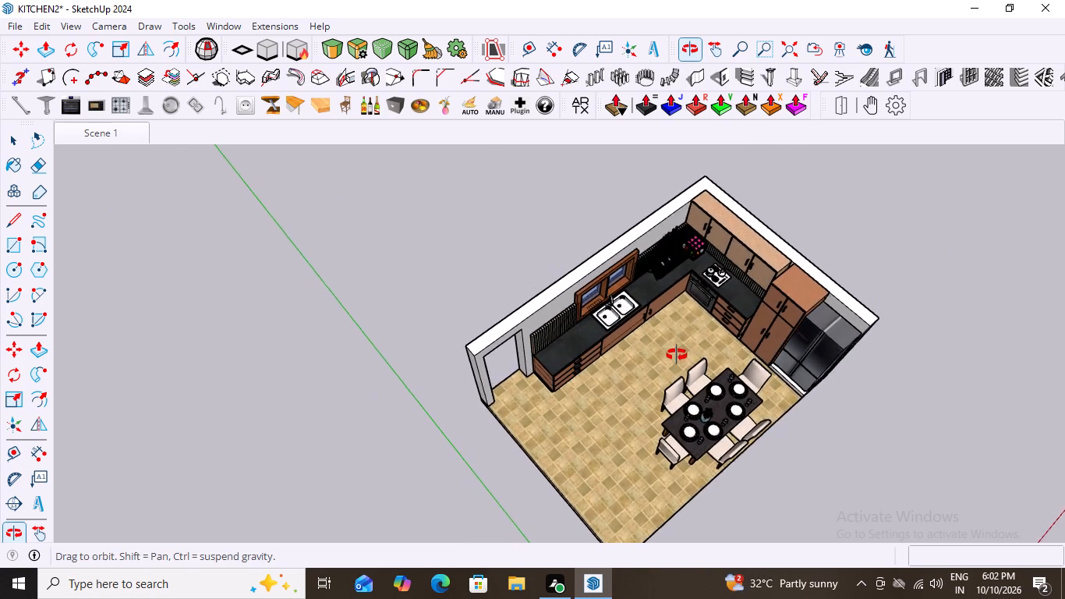
pyautogui.moveTo(677, 355); pyautogui.dragTo(654, 312, button='middle')
pyautogui.scroll(9, 654, 312)
pyautogui.moveTo(674, 324); pyautogui.dragTo(672, 250, button='middle')
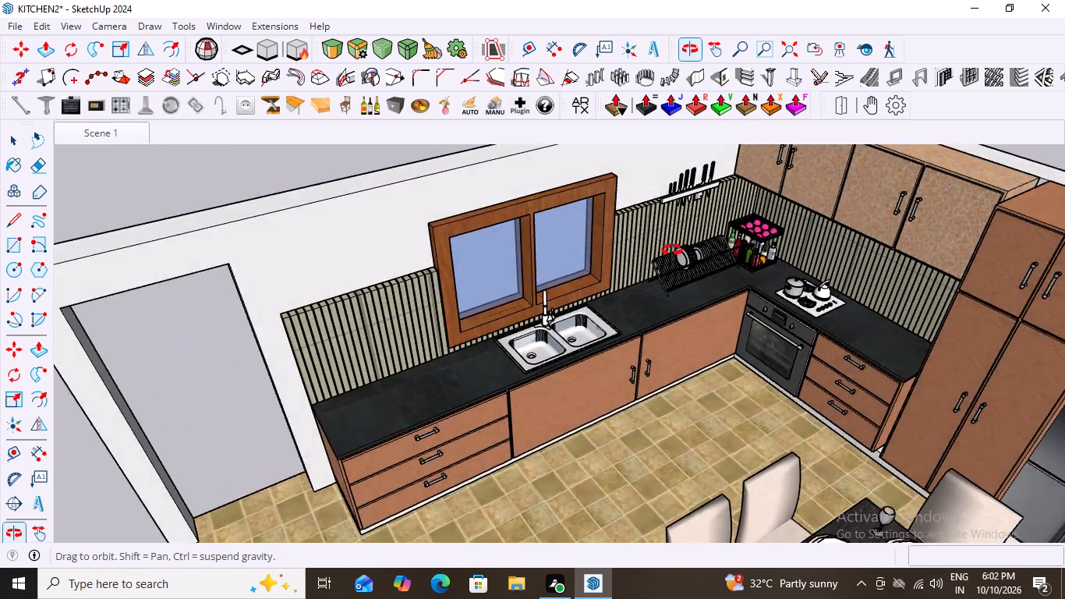
pyautogui.moveTo(672, 250); pyautogui.dragTo(723, 139, button='middle')
pyautogui.scroll(3, 689, 191)
pyautogui.scroll(-5, 689, 191)
pyautogui.moveTo(682, 216); pyautogui.dragTo(689, 218, button='middle')
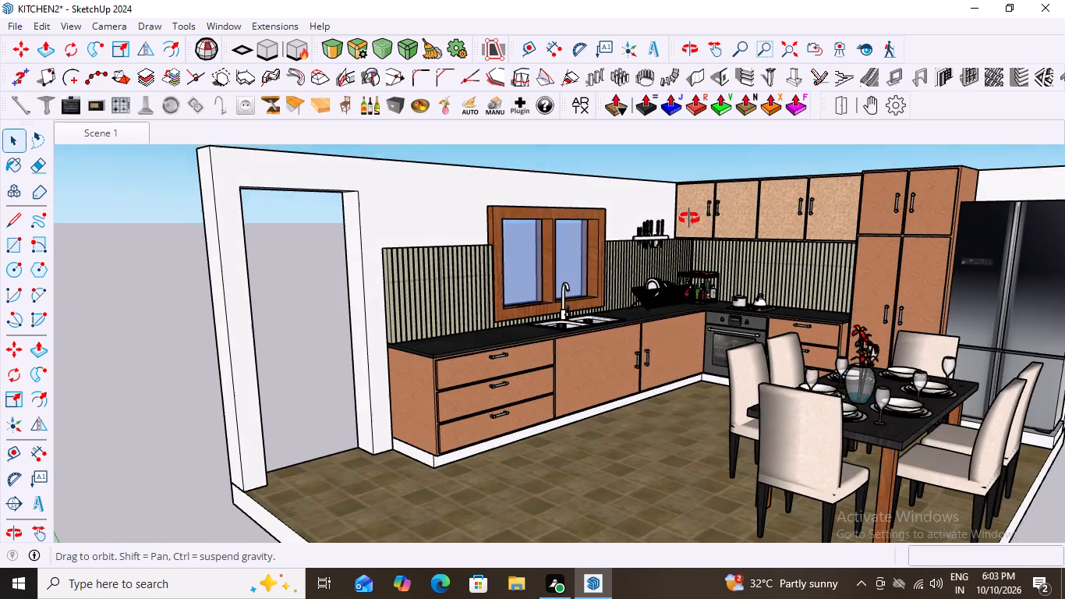
pyautogui.moveTo(689, 218); pyautogui.dragTo(713, 225, button='middle')
pyautogui.scroll(3, 713, 225)
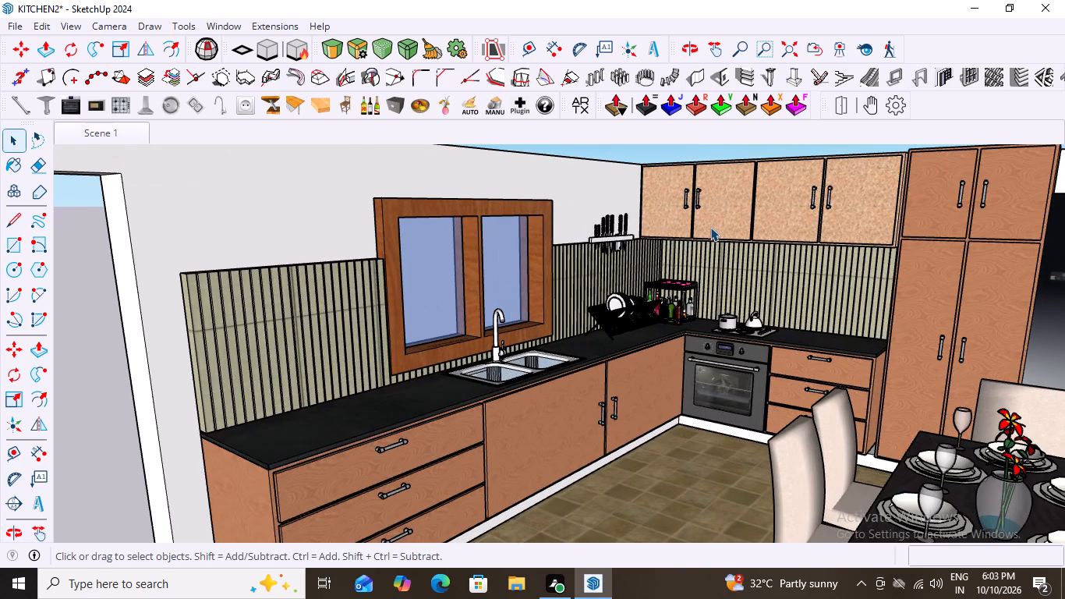
# Add and update a scene storing a close perspective of the sink counter, window, oven corner and wall cabinets.
pyautogui.scroll(-2, 710, 227)
pyautogui.scroll(2, 699, 181)
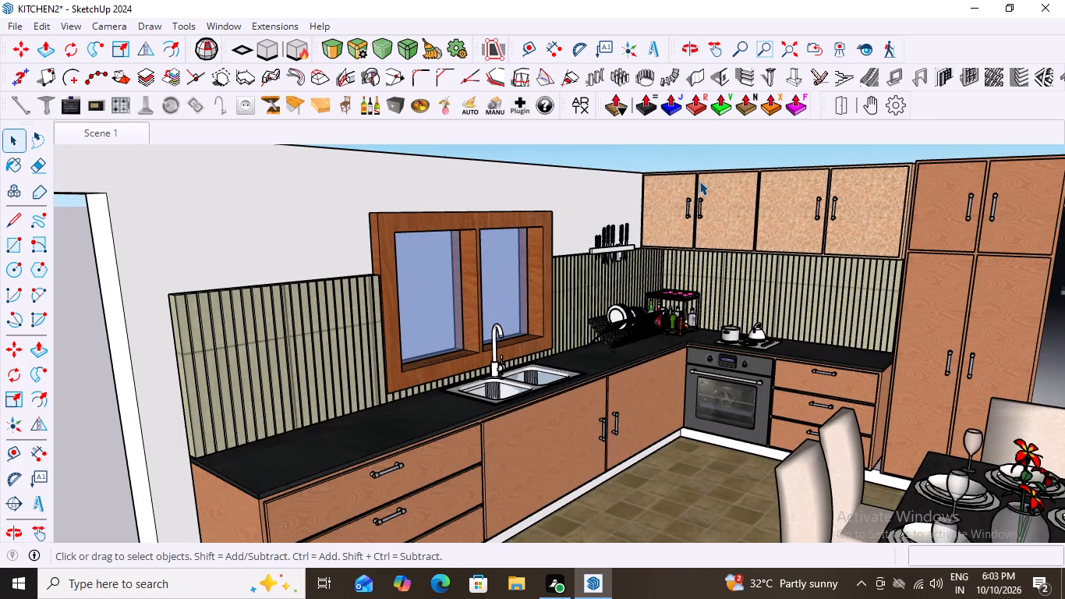
pyautogui.scroll(2, 699, 181)
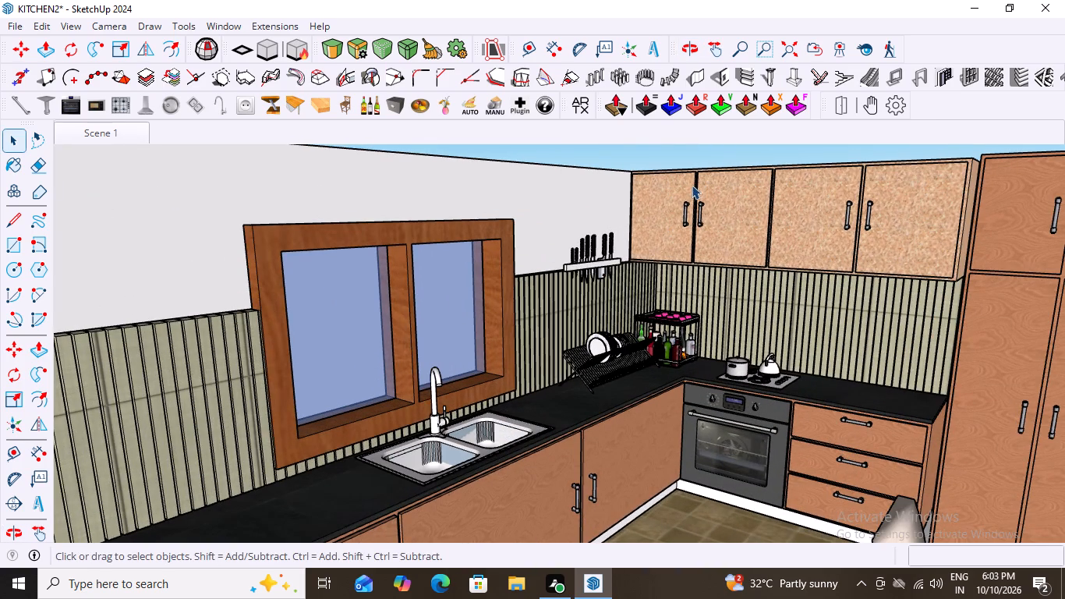
pyautogui.rightClick(134, 134)
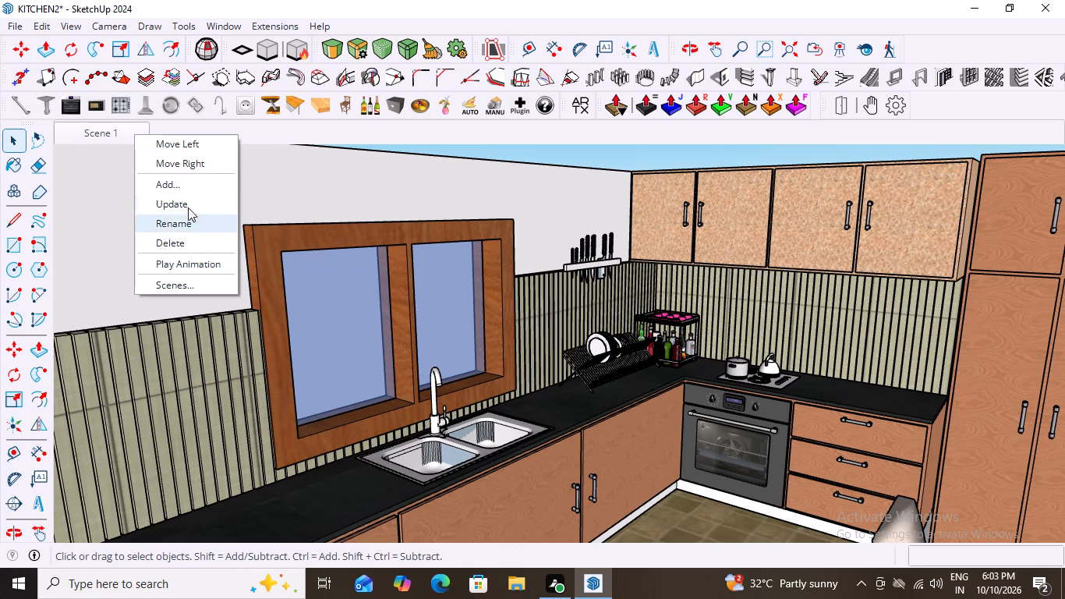
pyautogui.click(190, 185)
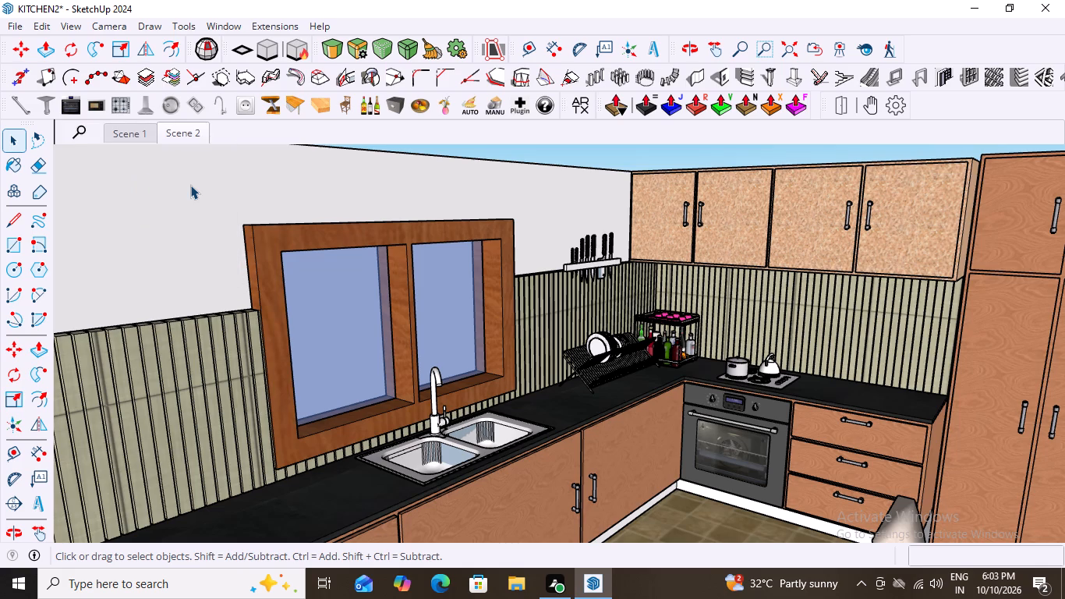
pyautogui.click(176, 129)
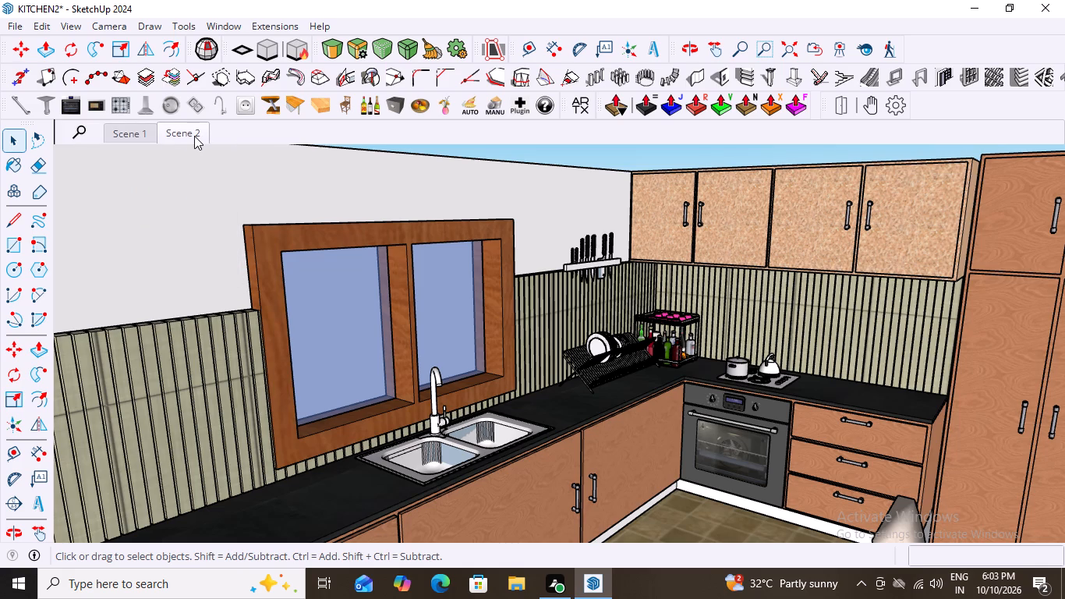
pyautogui.rightClick(194, 136)
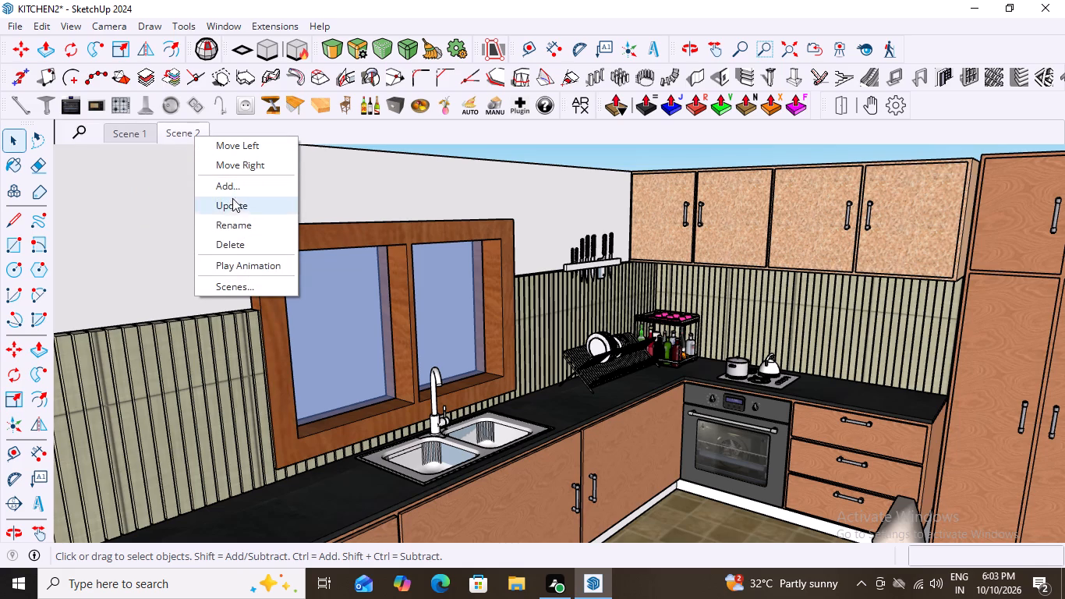
pyautogui.click(234, 207)
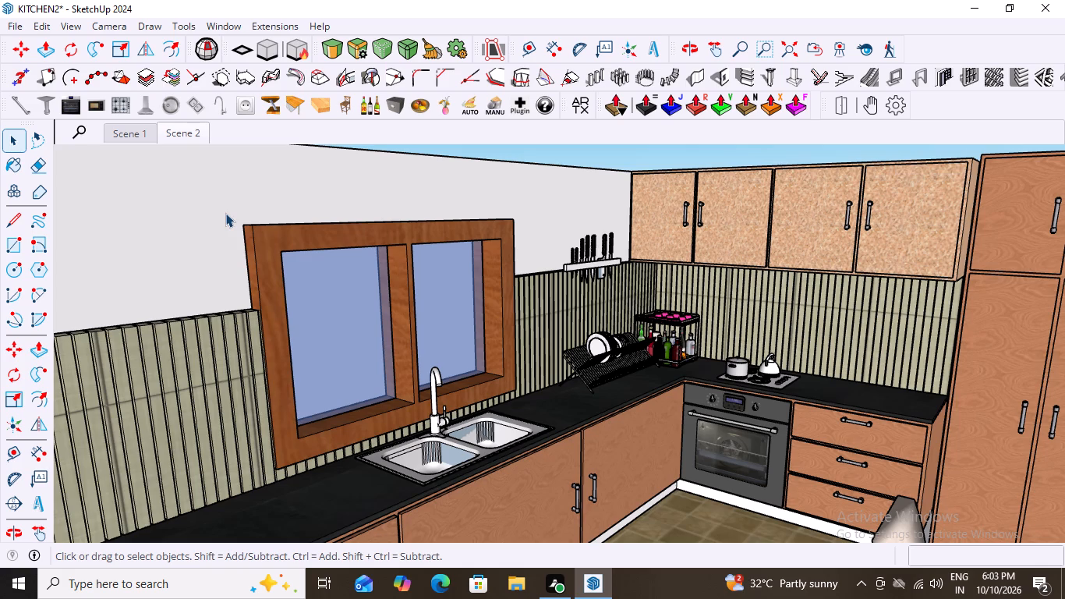
# Examine the whole kitchen from the open front side and from above, including the dining table, counters and refrigerator.
pyautogui.scroll(-6, 225, 213)
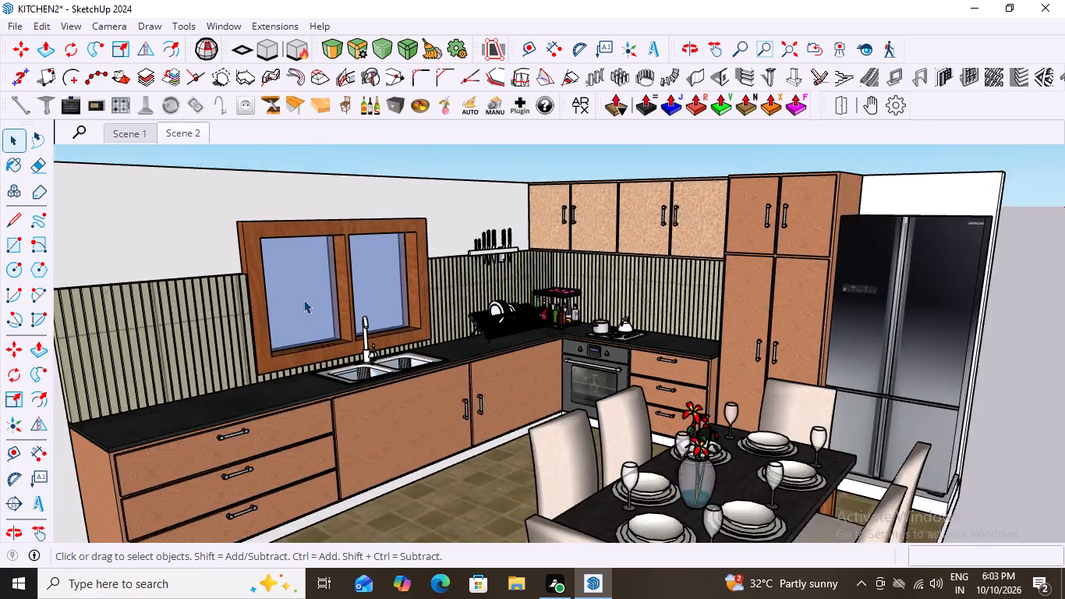
pyautogui.scroll(-12, 303, 299)
pyautogui.moveTo(586, 426); pyautogui.dragTo(361, 474, button='middle')
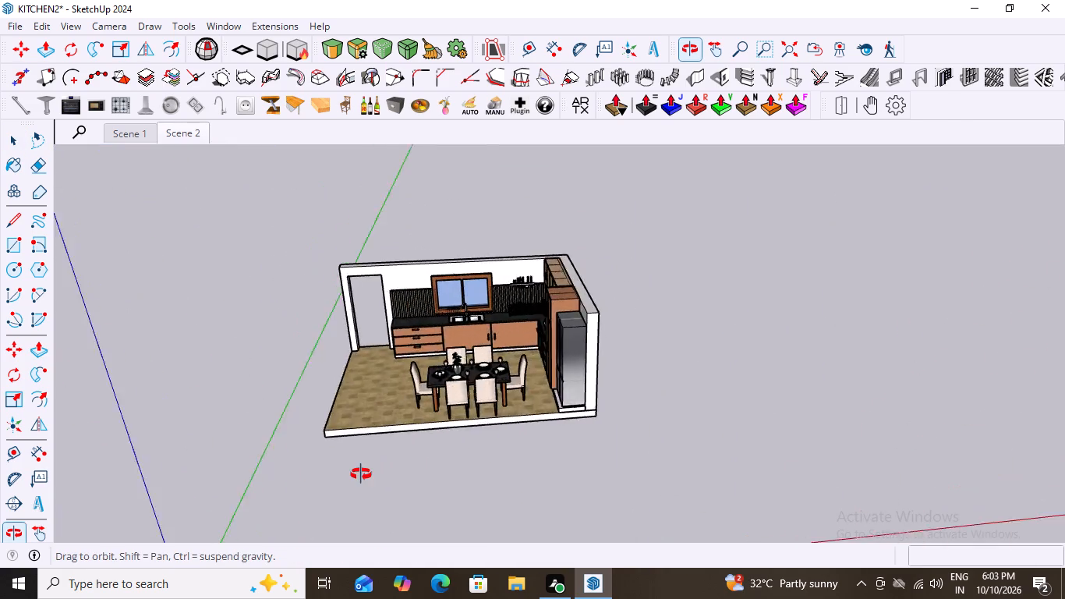
pyautogui.moveTo(361, 474); pyautogui.dragTo(412, 523, button='middle')
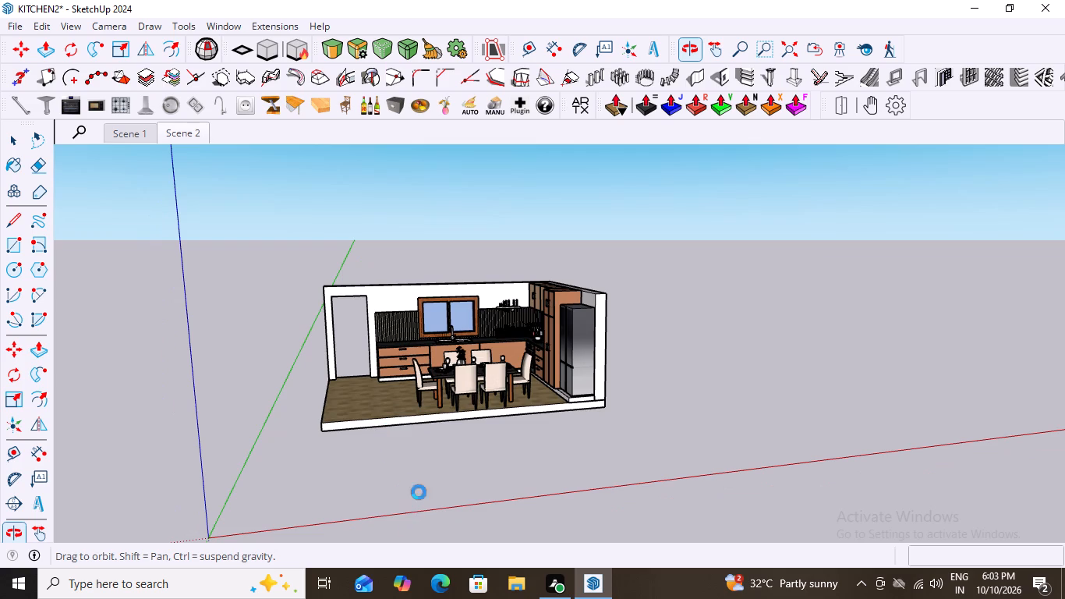
pyautogui.moveTo(469, 393); pyautogui.dragTo(508, 523, button='middle')
pyautogui.scroll(-1, 473, 395)
pyautogui.moveTo(517, 372); pyautogui.dragTo(492, 462, button='middle')
pyautogui.scroll(15, 440, 438)
pyautogui.moveTo(469, 403); pyautogui.dragTo(532, 409, button='middle')
pyautogui.scroll(-4, 532, 409)
pyautogui.moveTo(416, 387); pyautogui.dragTo(502, 330, button='middle')
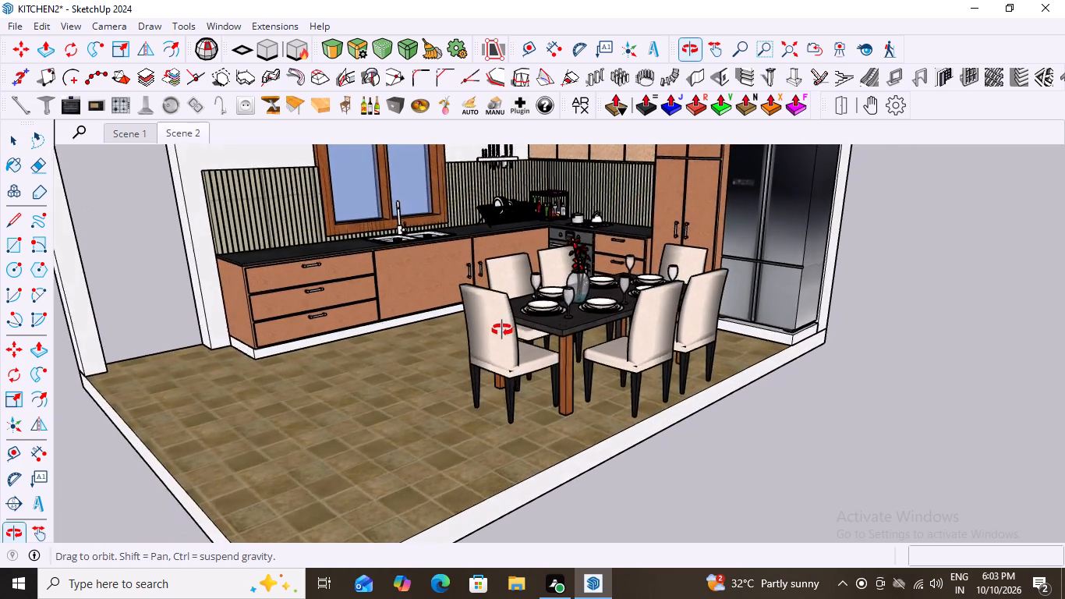
pyautogui.moveTo(502, 330); pyautogui.dragTo(318, 402, button='middle')
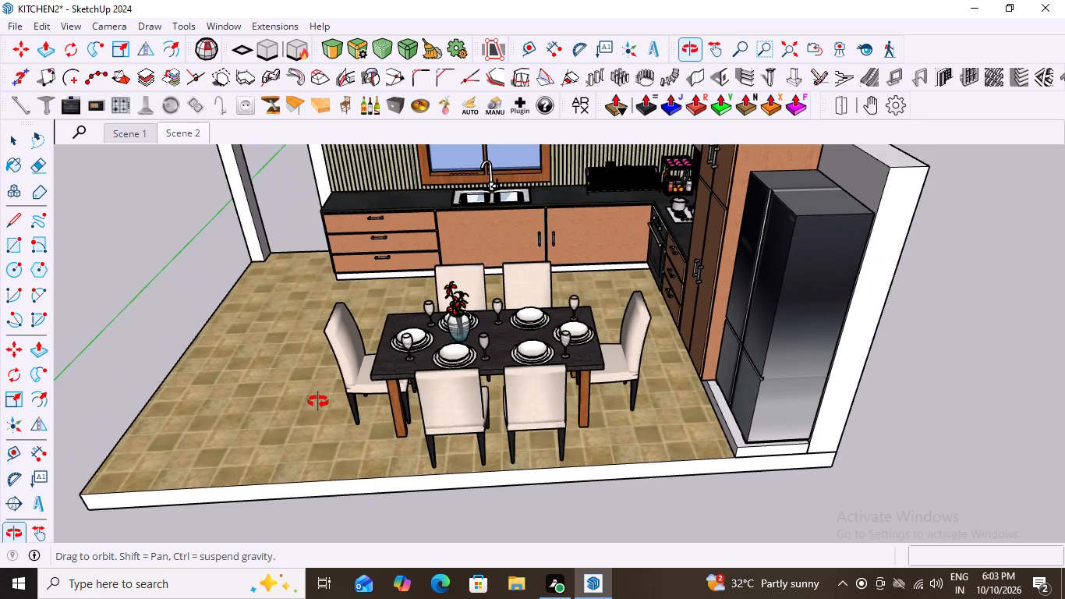
pyautogui.moveTo(318, 402); pyautogui.dragTo(327, 474, button='middle')
pyautogui.scroll(-3, 327, 474)
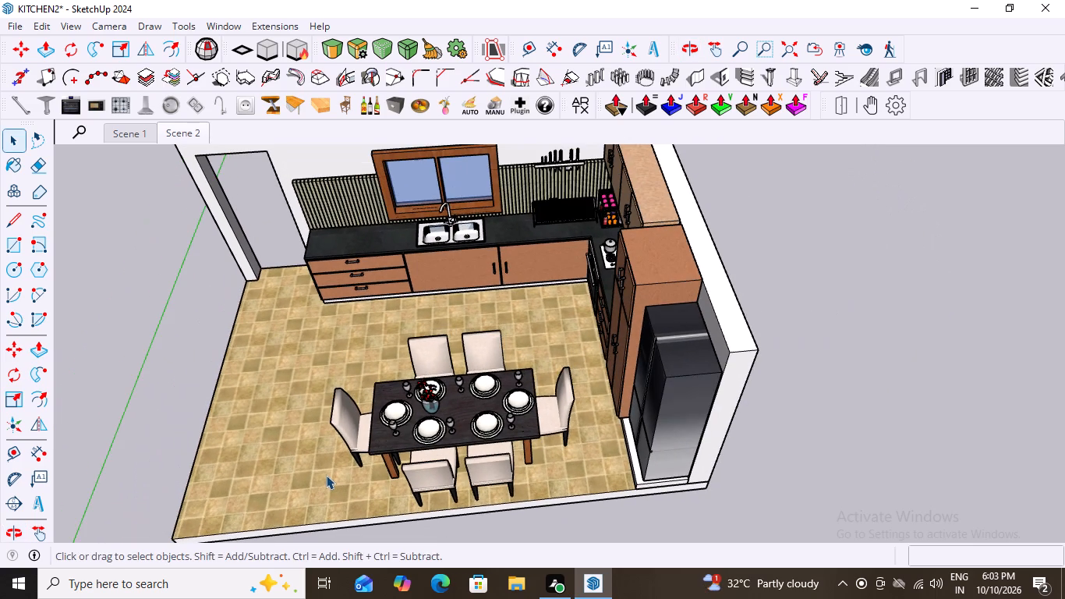
pyautogui.scroll(3, 295, 410)
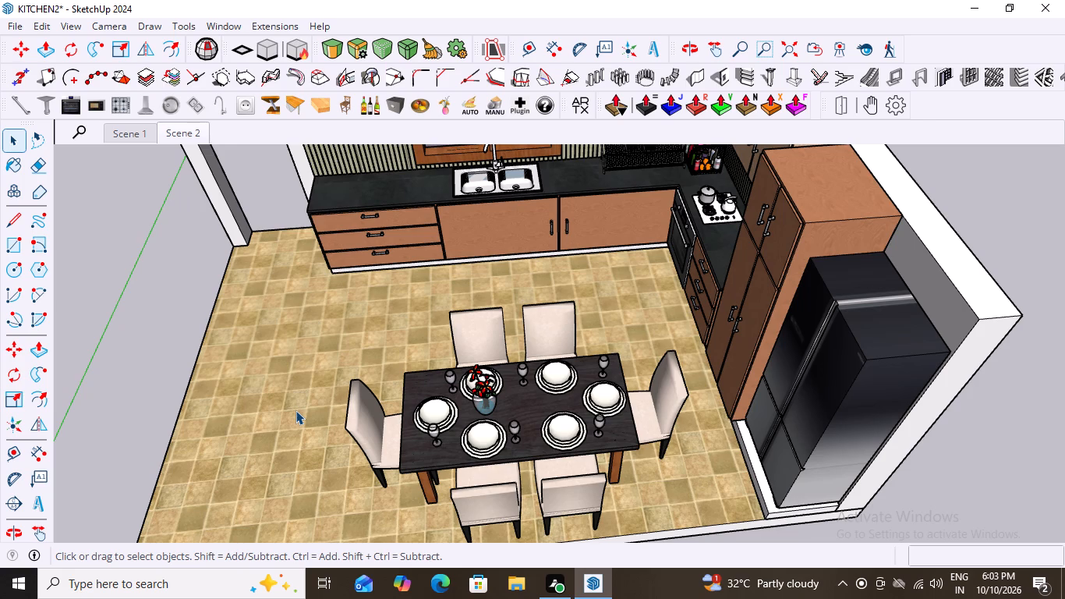
# Add and update a scene storing a steep overhead view of the kitchen floor, dining table, counters and refrigerator.
pyautogui.scroll(-4, 295, 410)
pyautogui.moveTo(198, 239); pyautogui.dragTo(258, 239, button='middle')
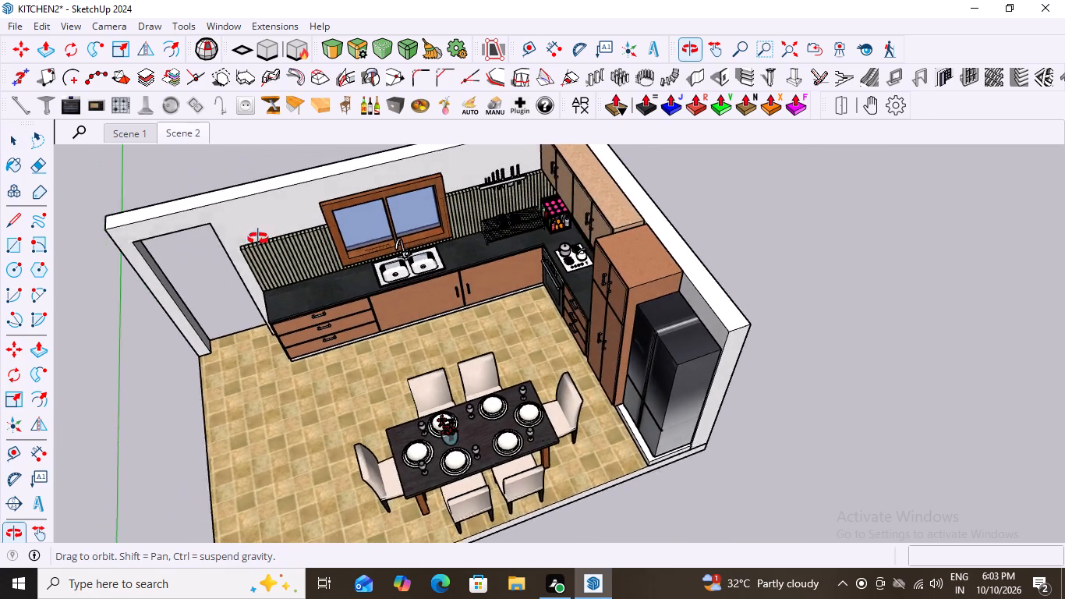
pyautogui.moveTo(258, 239); pyautogui.dragTo(257, 211, button='middle')
pyautogui.scroll(3, 257, 211)
pyautogui.scroll(-3, 257, 211)
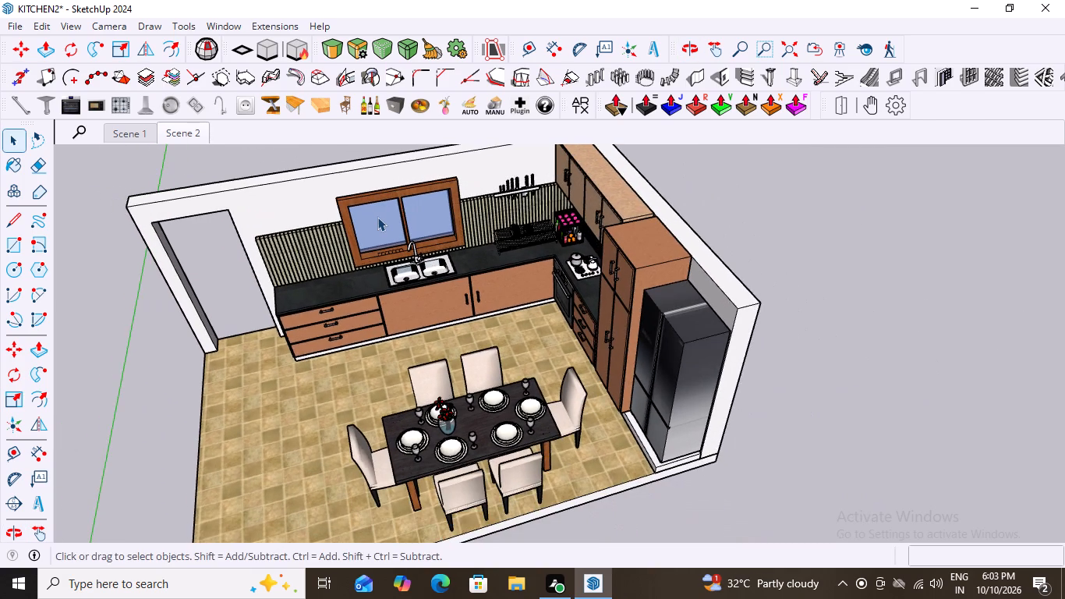
pyautogui.scroll(1, 377, 217)
pyautogui.moveTo(384, 228); pyautogui.dragTo(302, 306, button='middle')
pyautogui.scroll(-1, 302, 305)
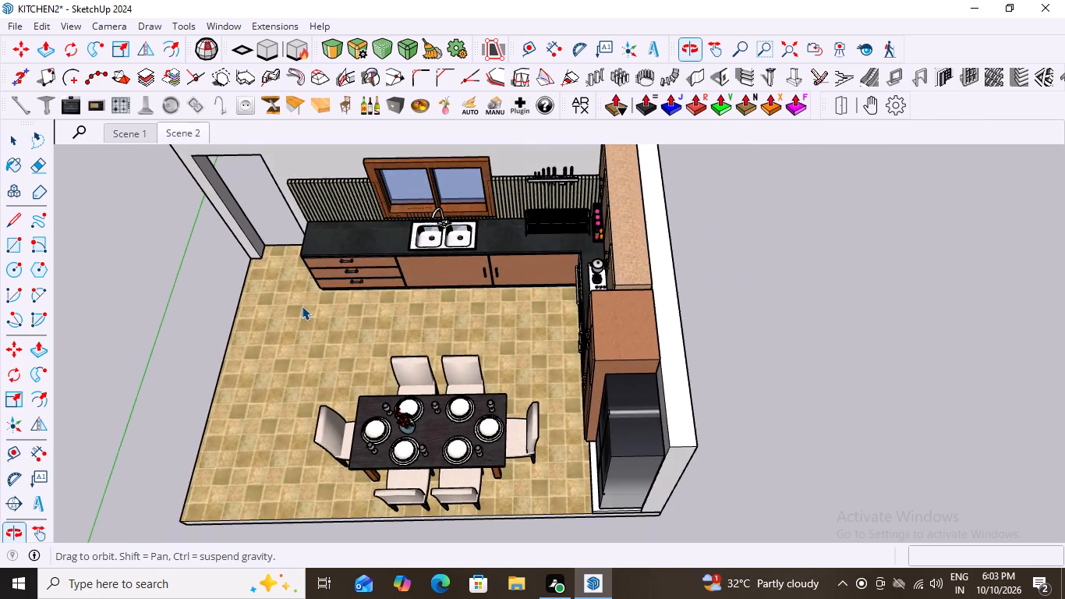
pyautogui.scroll(-3, 302, 306)
pyautogui.moveTo(345, 307); pyautogui.dragTo(395, 321, button='middle')
pyautogui.scroll(3, 351, 348)
pyautogui.scroll(-2, 351, 348)
pyautogui.middleClick(294, 374)
pyautogui.scroll(1, 294, 374)
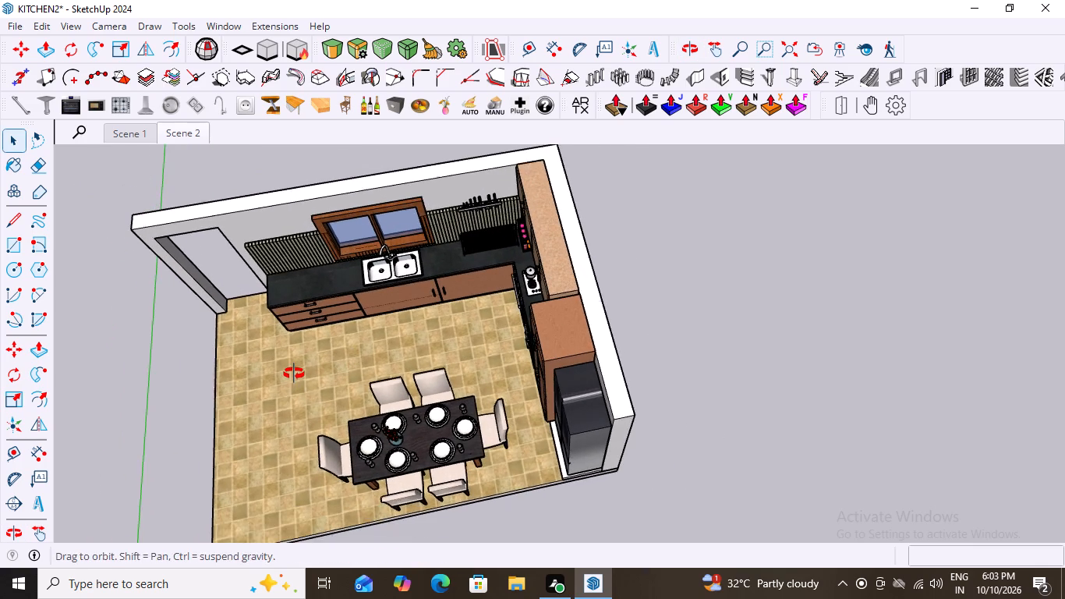
pyautogui.scroll(2, 294, 374)
pyautogui.scroll(-3, 294, 374)
pyautogui.moveTo(294, 374); pyautogui.dragTo(281, 366, button='middle')
pyautogui.scroll(2, 281, 366)
pyautogui.scroll(-2, 281, 366)
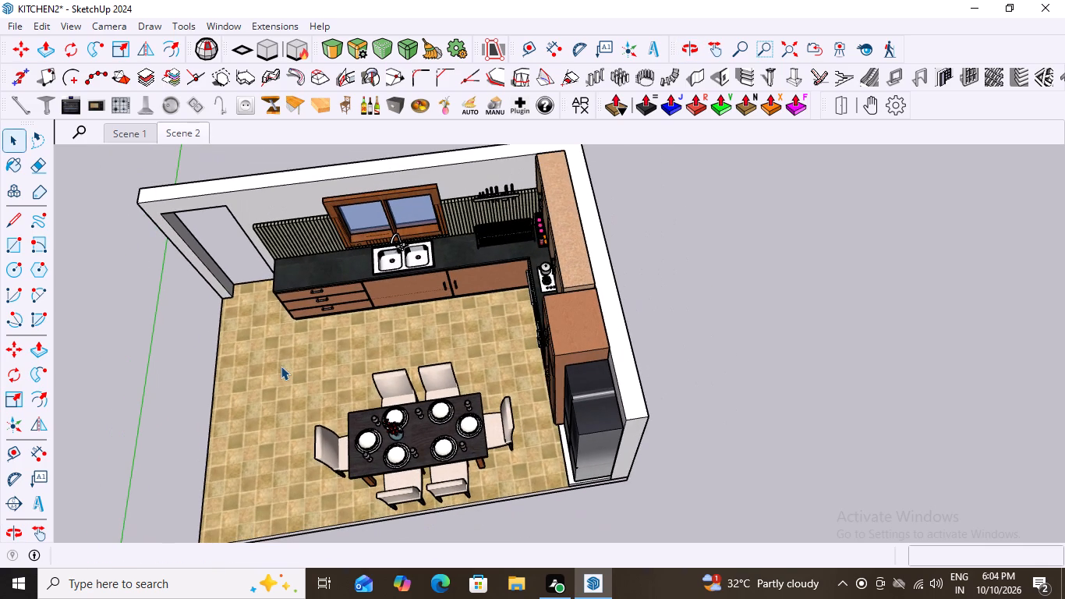
pyautogui.rightClick(205, 136)
pyautogui.click(233, 186)
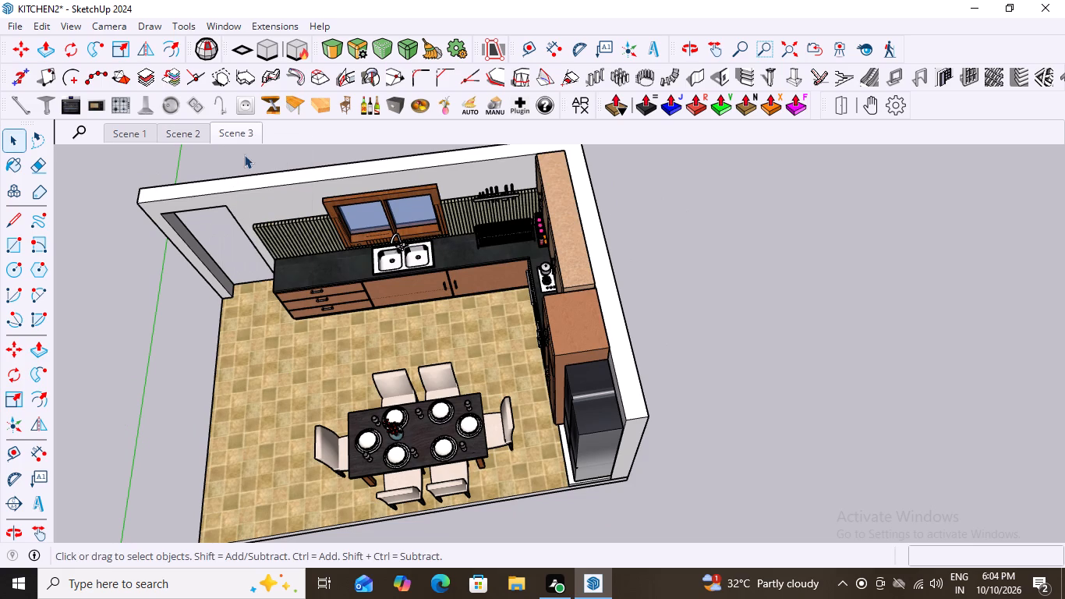
pyautogui.rightClick(247, 138)
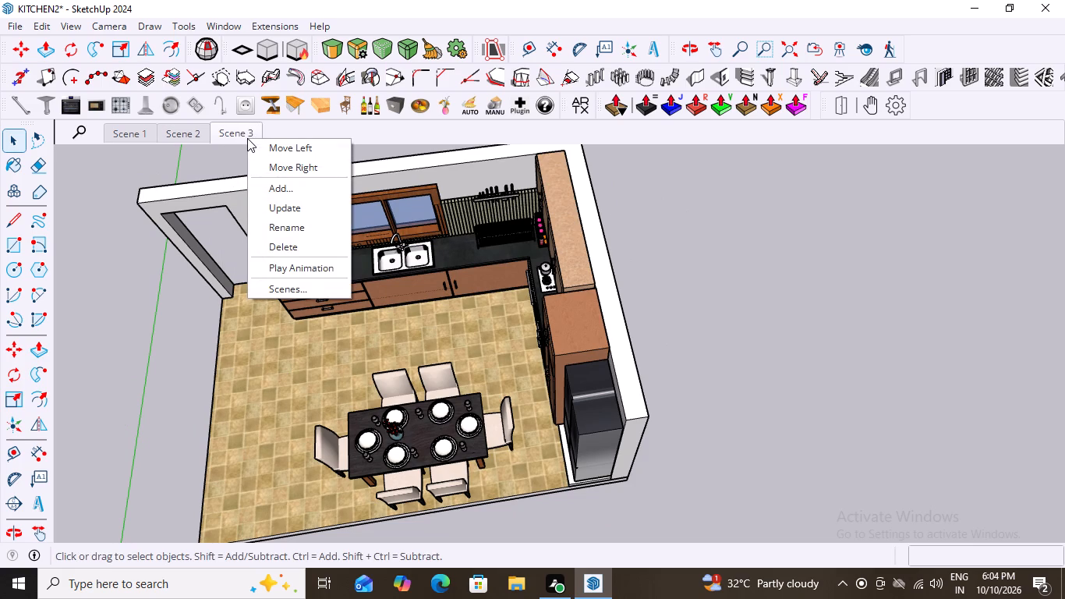
pyautogui.click(278, 205)
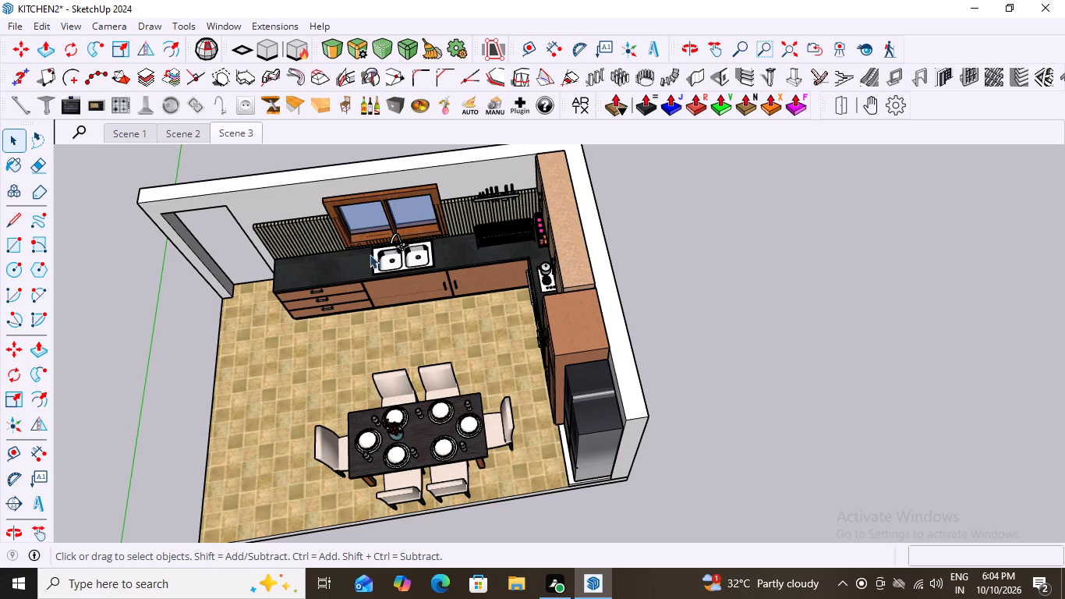
# Add and update a scene storing a lower corner perspective of the dining table, L-shaped counter, wall cabinets and refrigerator.
pyautogui.scroll(-2, 353, 332)
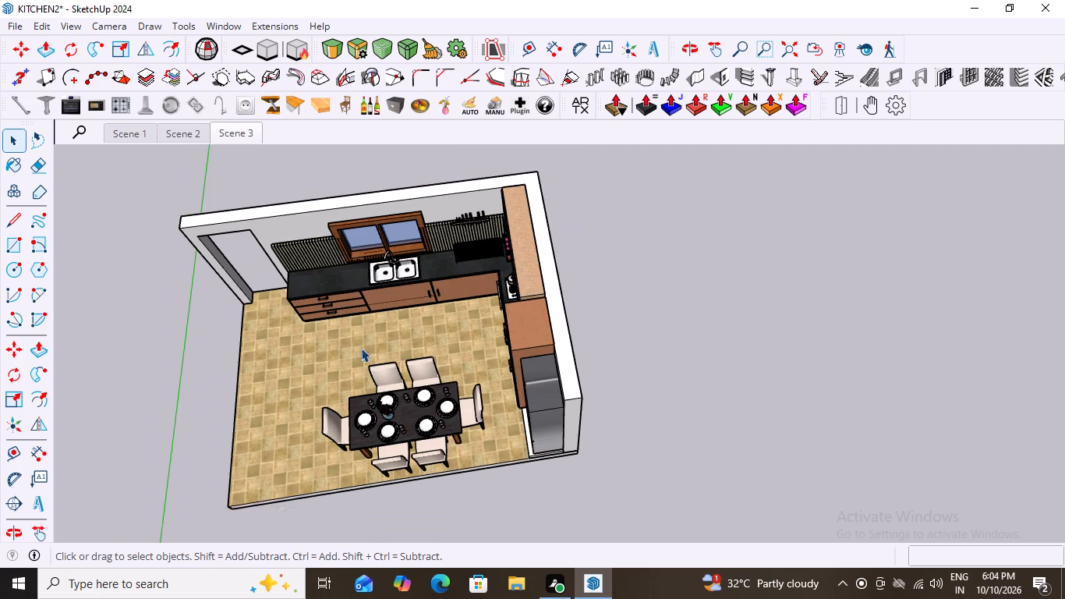
pyautogui.moveTo(477, 356); pyautogui.dragTo(660, 152, button='middle')
pyautogui.scroll(4, 475, 361)
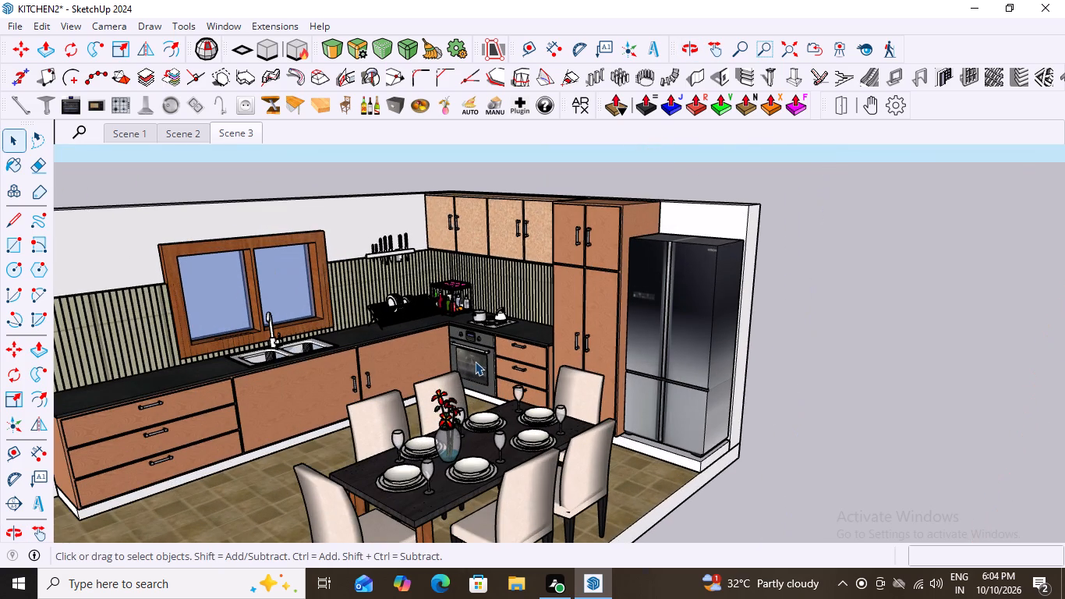
pyautogui.scroll(-4, 475, 361)
pyautogui.scroll(2, 475, 361)
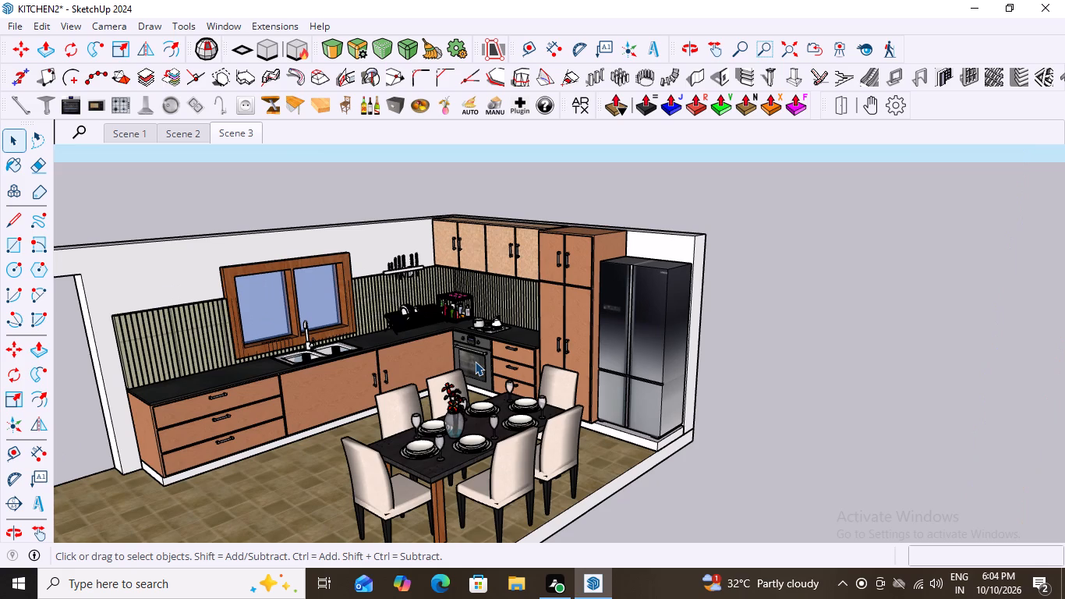
pyautogui.scroll(-1, 475, 361)
pyautogui.scroll(1, 475, 361)
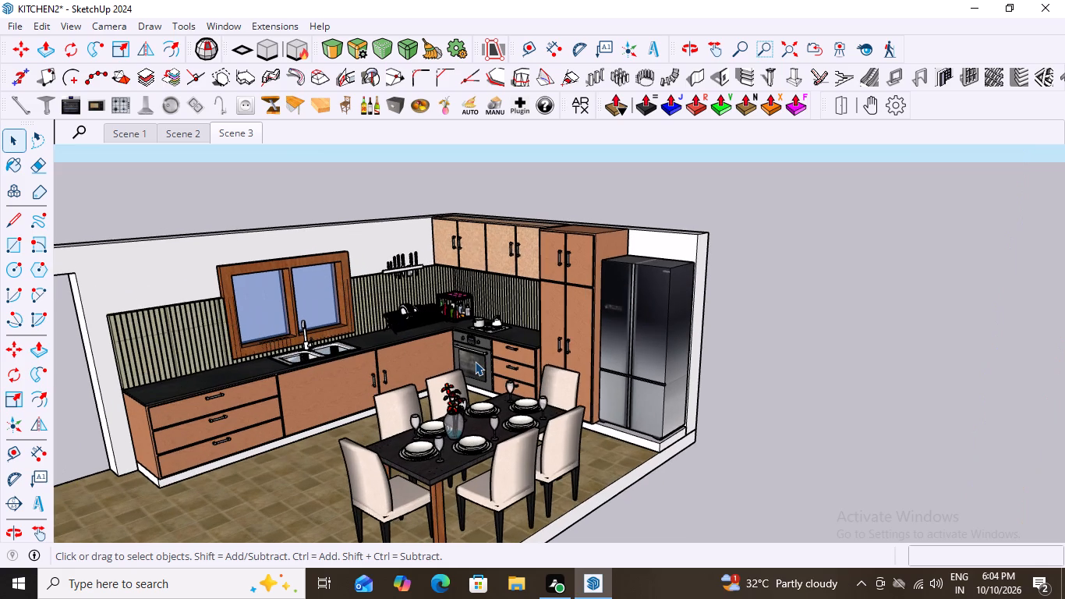
pyautogui.rightClick(257, 140)
pyautogui.click(297, 191)
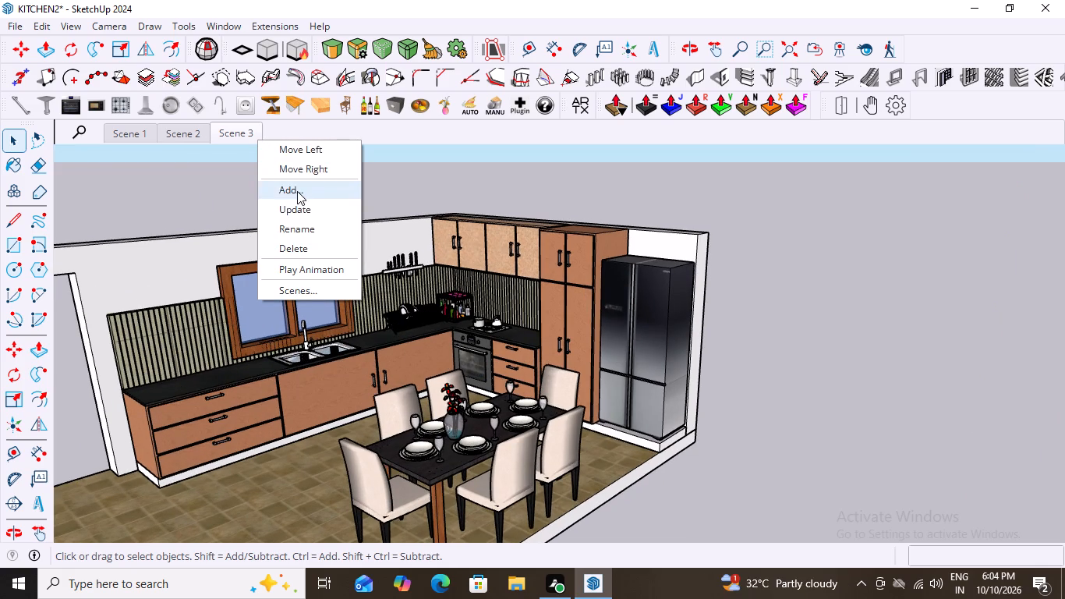
pyautogui.click(297, 137)
pyautogui.rightClick(297, 137)
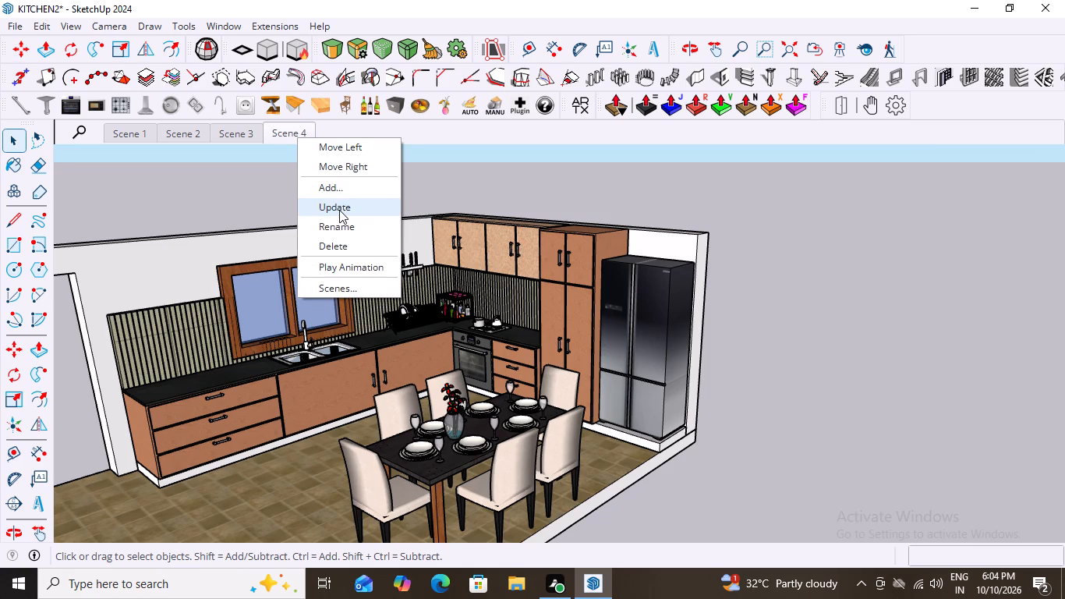
pyautogui.click(339, 210)
# Examine the whole kitchen from the open front side at low and raised angles, including the doorway, dining set and refrigerator.
pyautogui.scroll(-15, 334, 333)
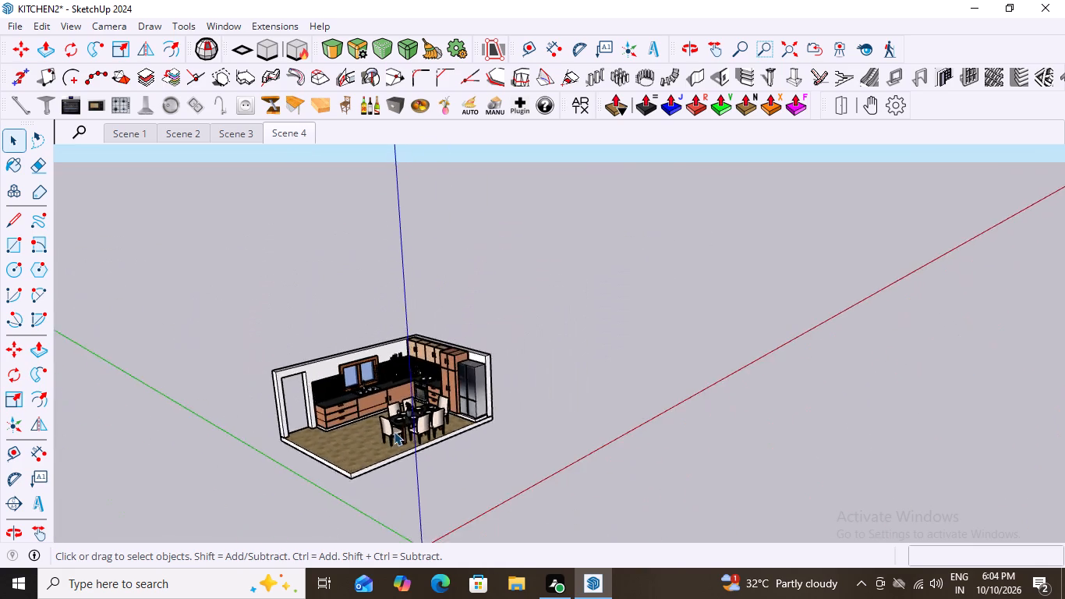
pyautogui.scroll(-1, 394, 431)
pyautogui.moveTo(455, 449); pyautogui.dragTo(289, 385, button='middle')
pyautogui.scroll(2, 404, 385)
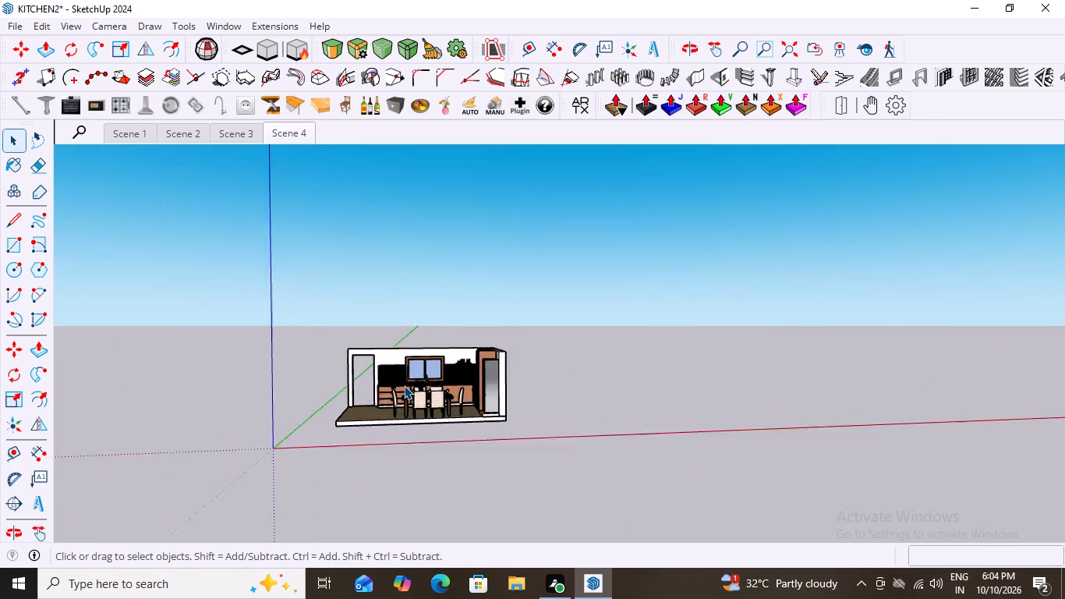
pyautogui.scroll(14, 404, 385)
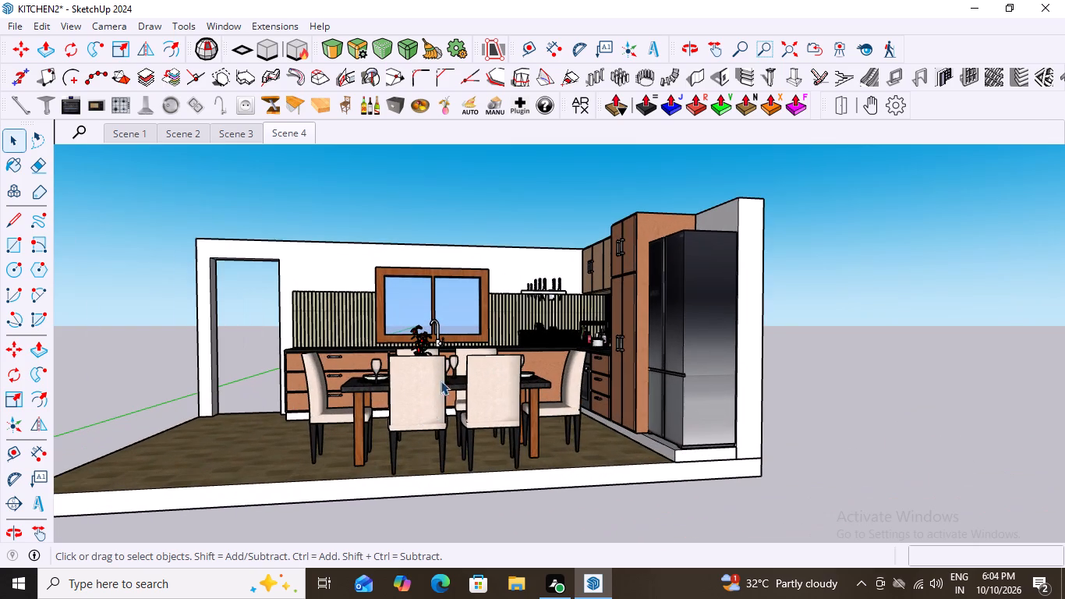
pyautogui.moveTo(465, 348); pyautogui.dragTo(438, 495, button='middle')
pyautogui.scroll(-1, 462, 386)
pyautogui.scroll(-6, 438, 495)
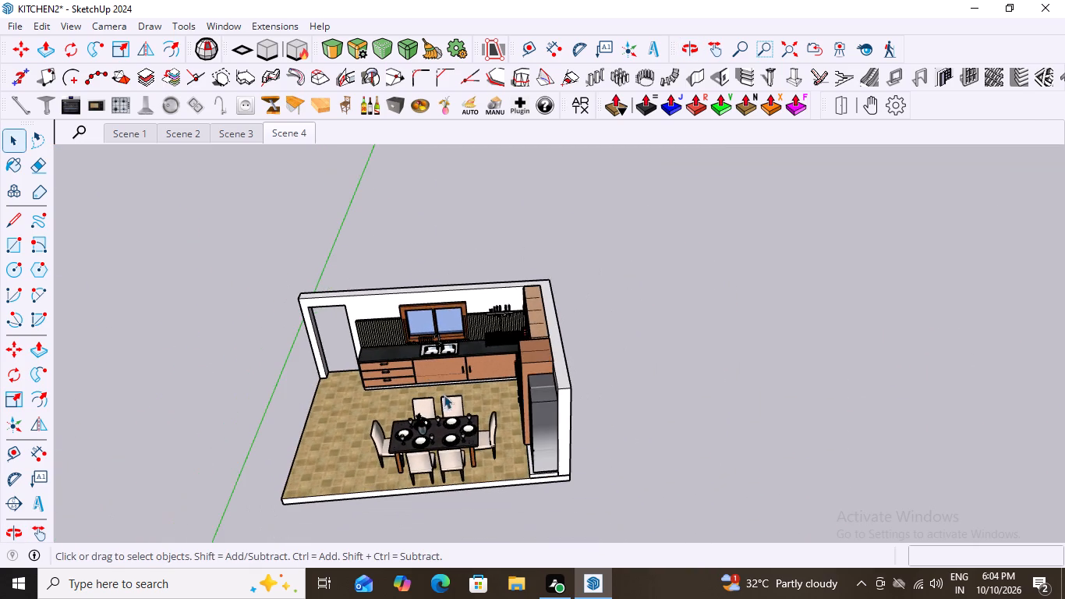
pyautogui.scroll(4, 360, 479)
pyautogui.moveTo(444, 363); pyautogui.dragTo(537, 330, button='middle')
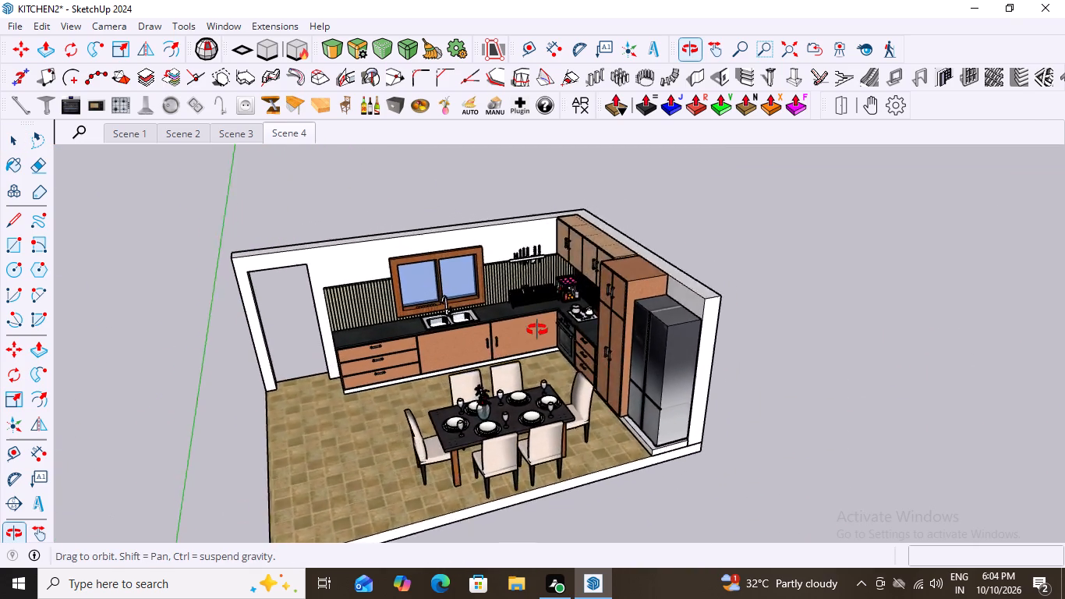
pyautogui.moveTo(537, 330); pyautogui.dragTo(565, 300, button='middle')
pyautogui.scroll(-2, 565, 300)
pyautogui.moveTo(481, 397); pyautogui.dragTo(504, 389, button='middle')
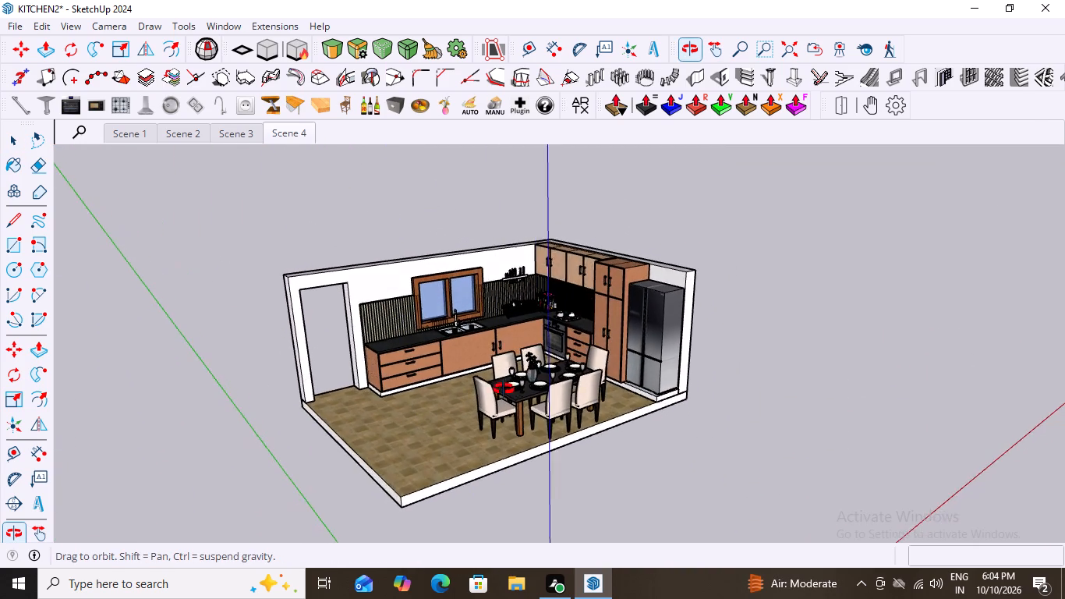
pyautogui.moveTo(504, 389); pyautogui.dragTo(457, 394, button='middle')
pyautogui.scroll(4, 457, 394)
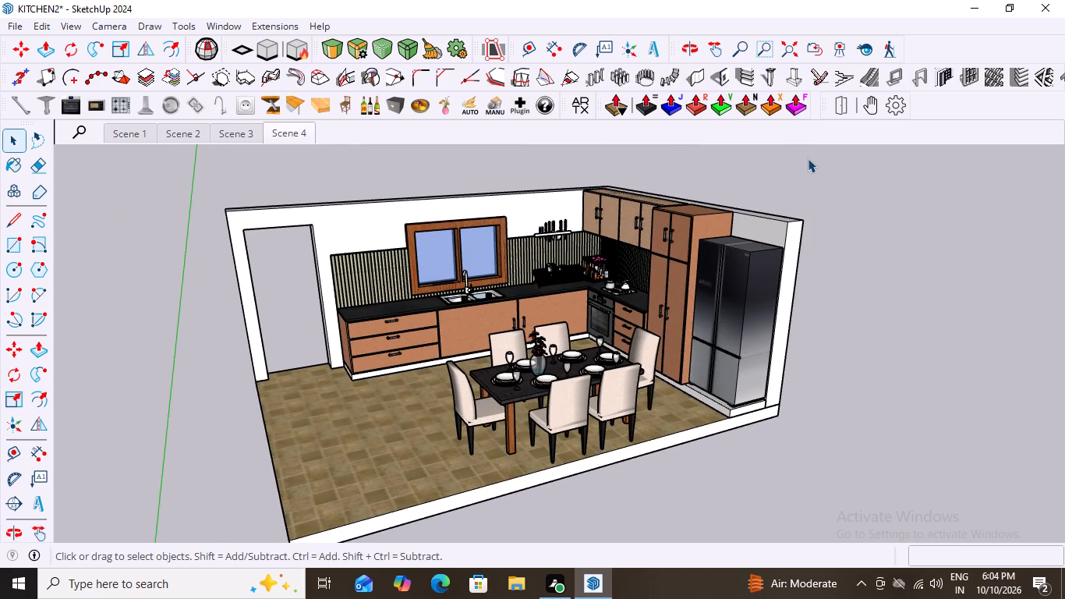
# Look through the Tile materials collection and the components used in the kitchen model.
pyautogui.press('b')
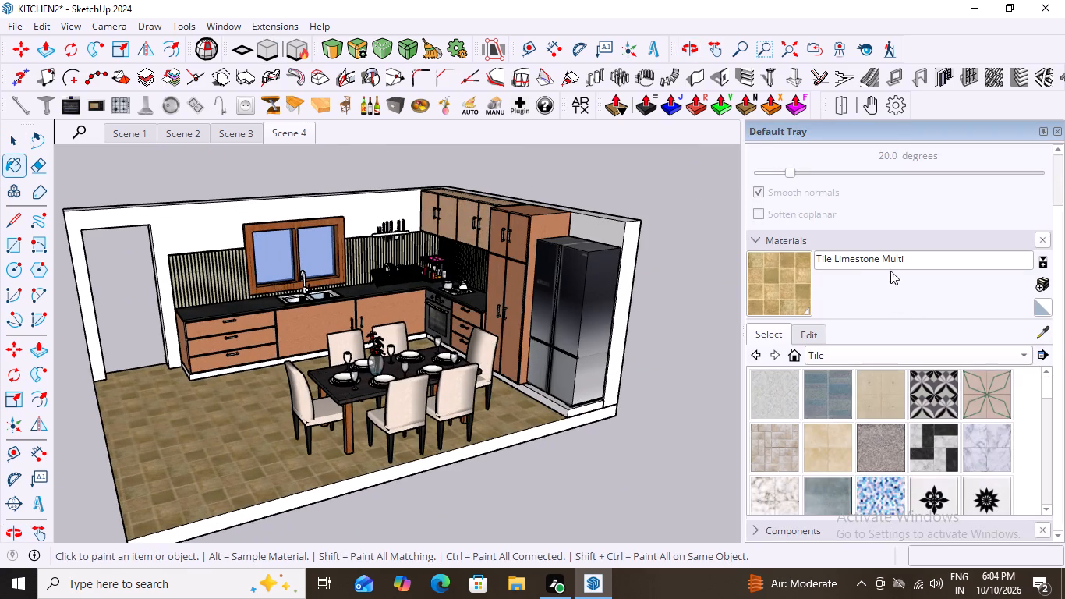
pyautogui.scroll(-3, 801, 400)
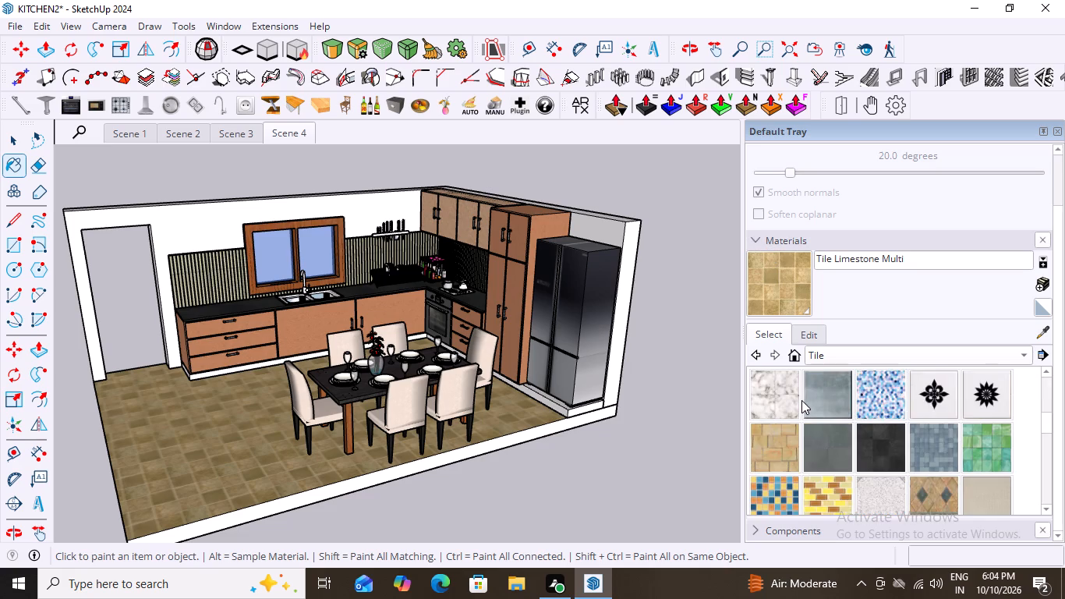
pyautogui.scroll(-15, 785, 469)
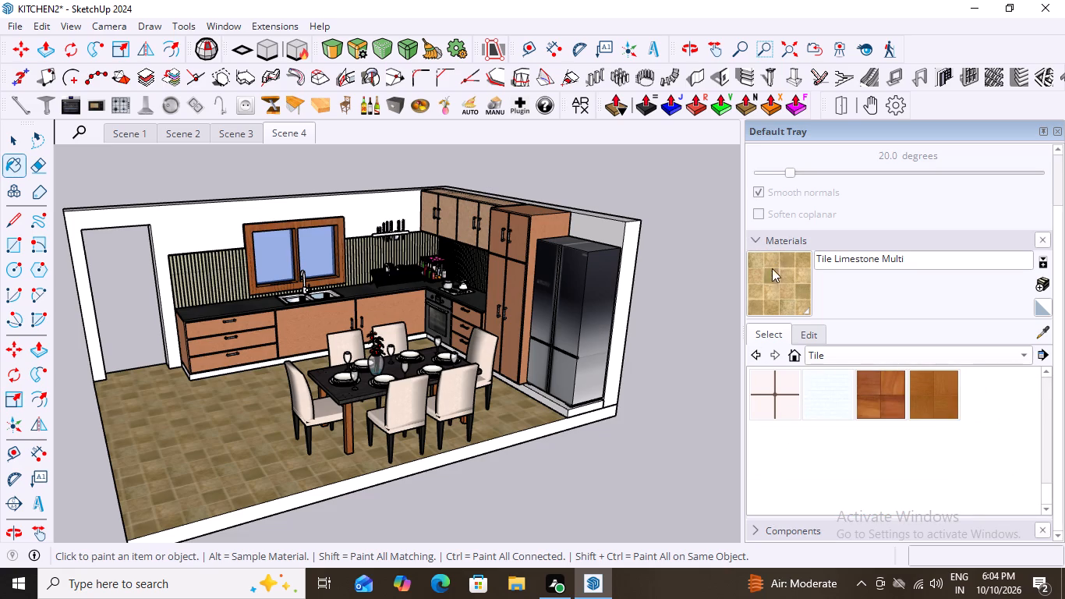
pyautogui.scroll(13, 782, 189)
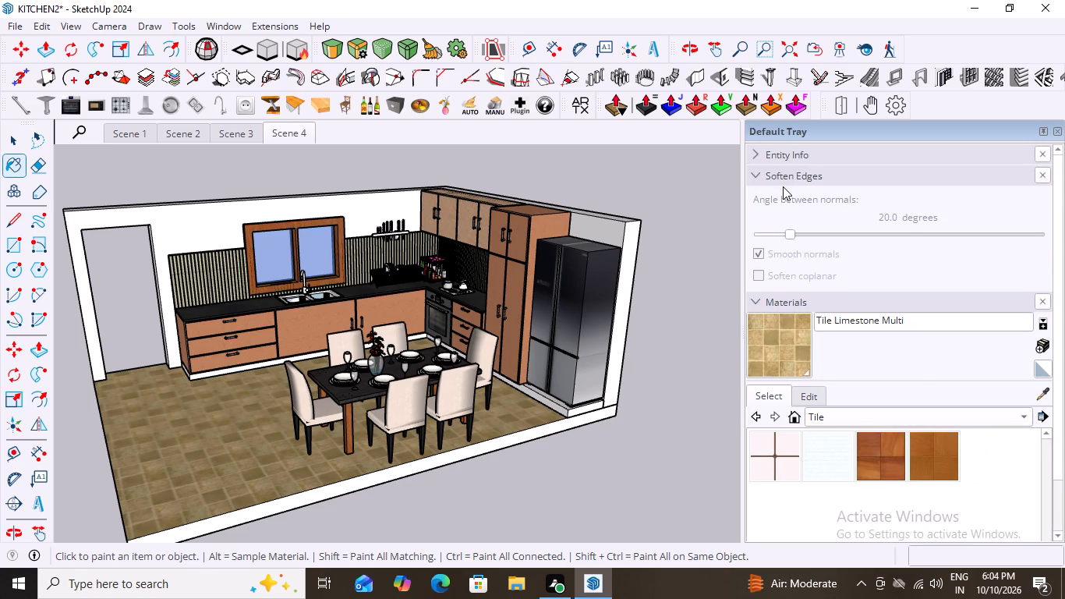
pyautogui.scroll(-3, 783, 186)
pyautogui.click(755, 240)
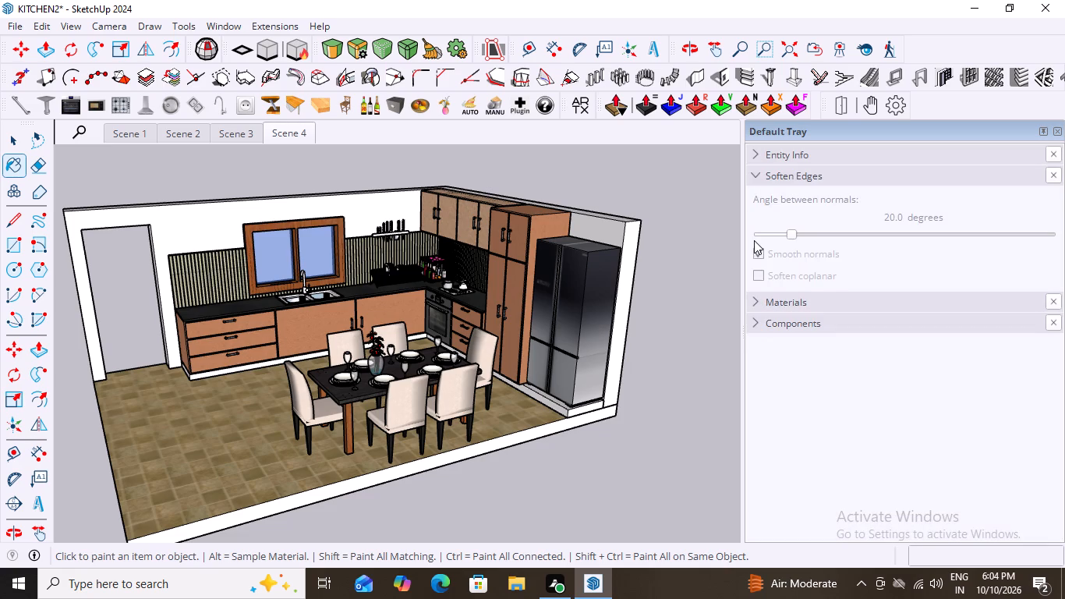
pyautogui.click(759, 323)
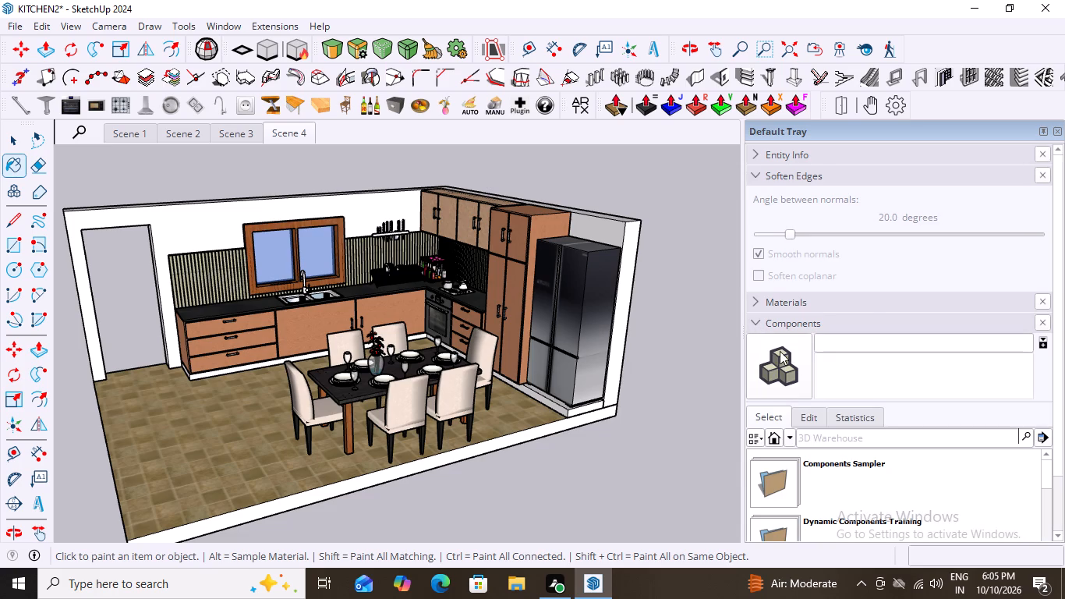
pyautogui.scroll(-2, 823, 407)
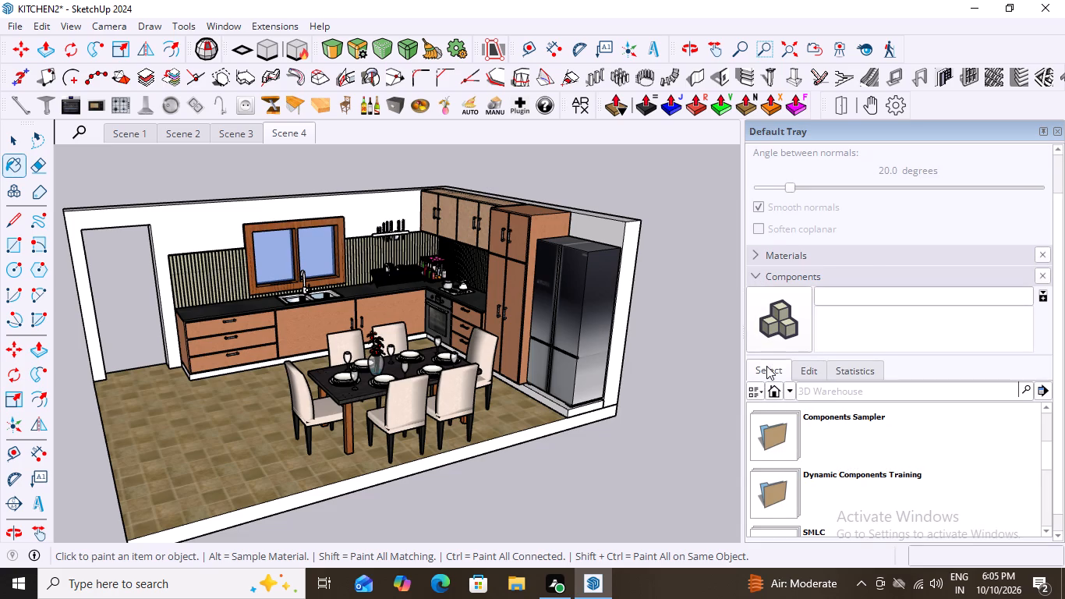
pyautogui.click(766, 366)
pyautogui.scroll(-4, 823, 420)
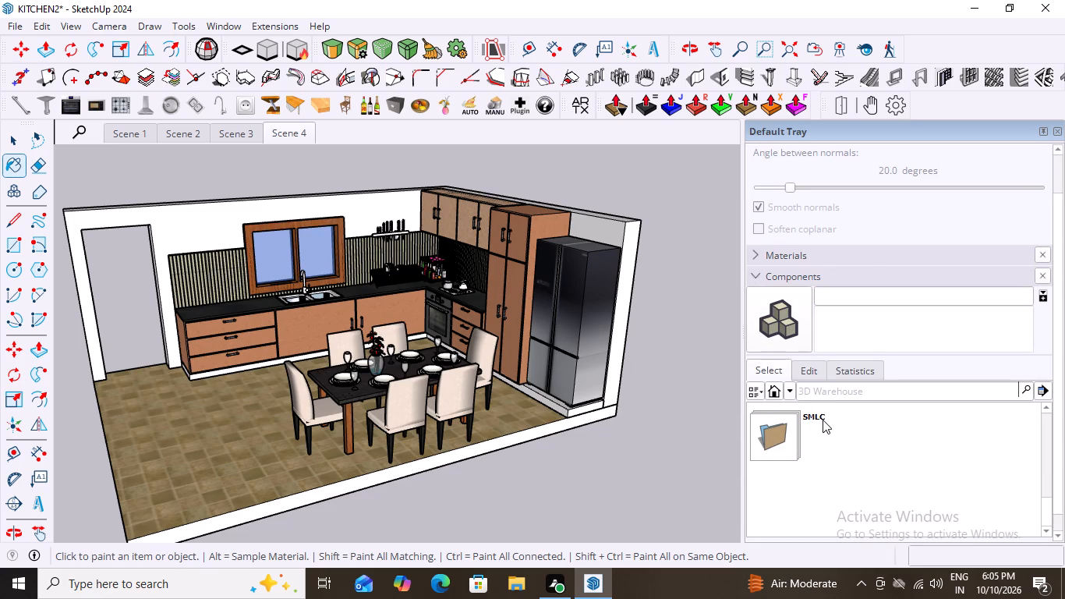
pyautogui.scroll(4, 823, 420)
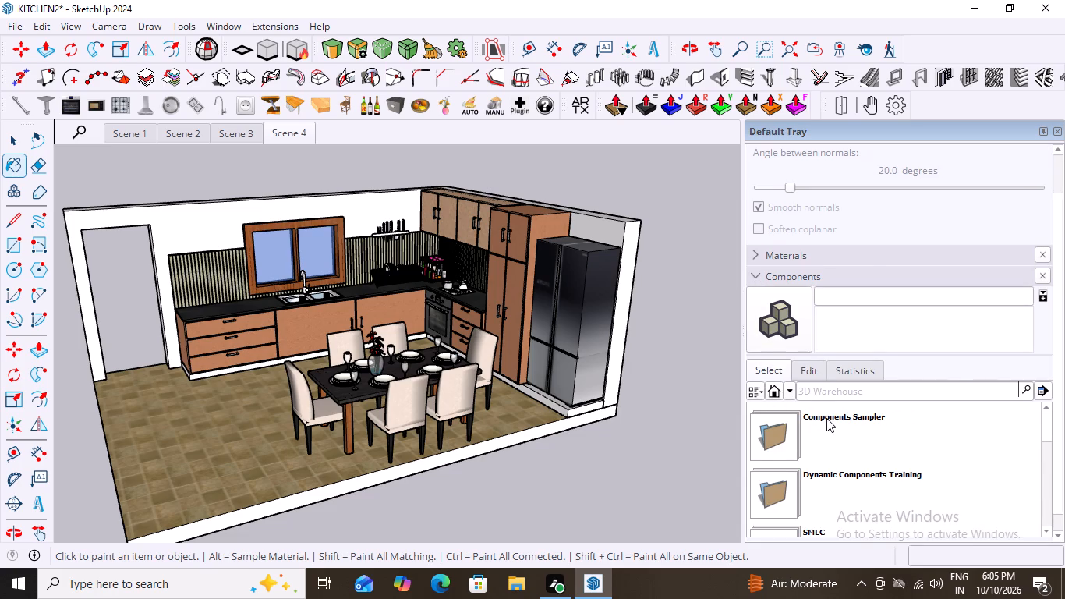
pyautogui.click(791, 392)
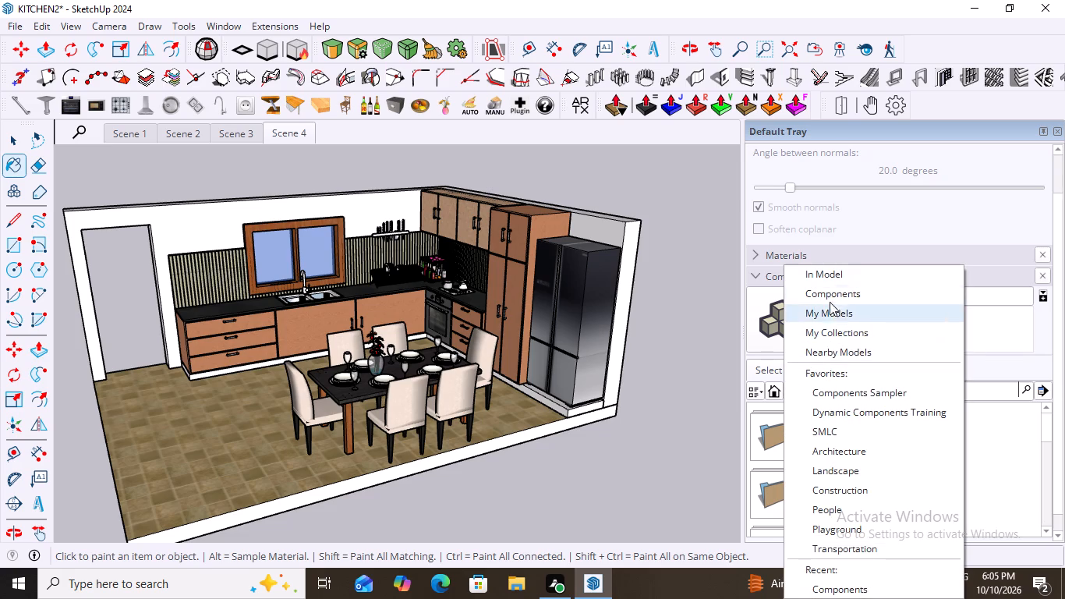
pyautogui.click(825, 274)
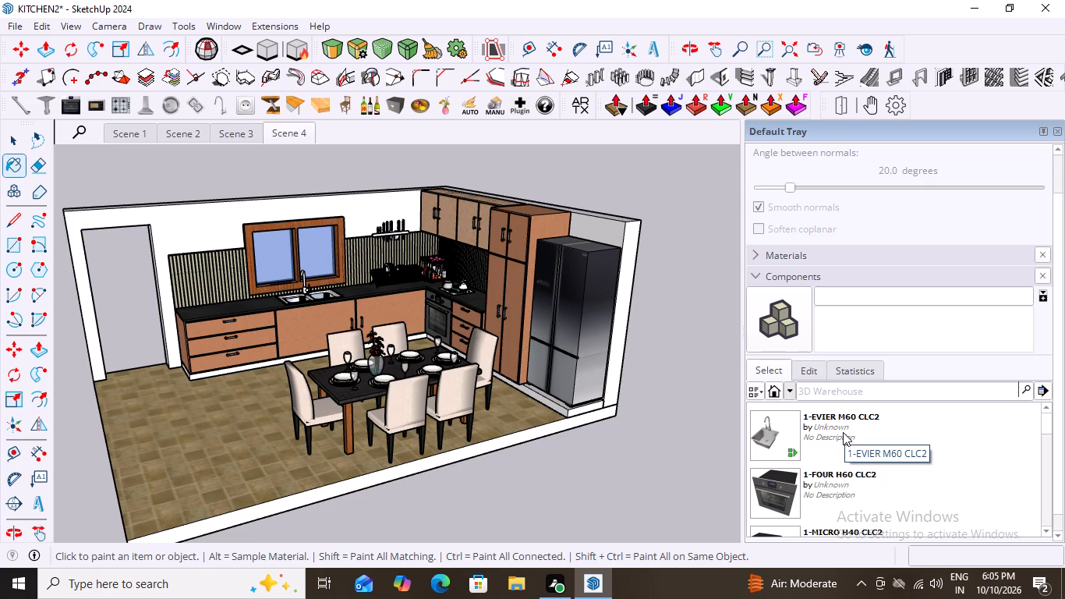
pyautogui.scroll(-2, 843, 432)
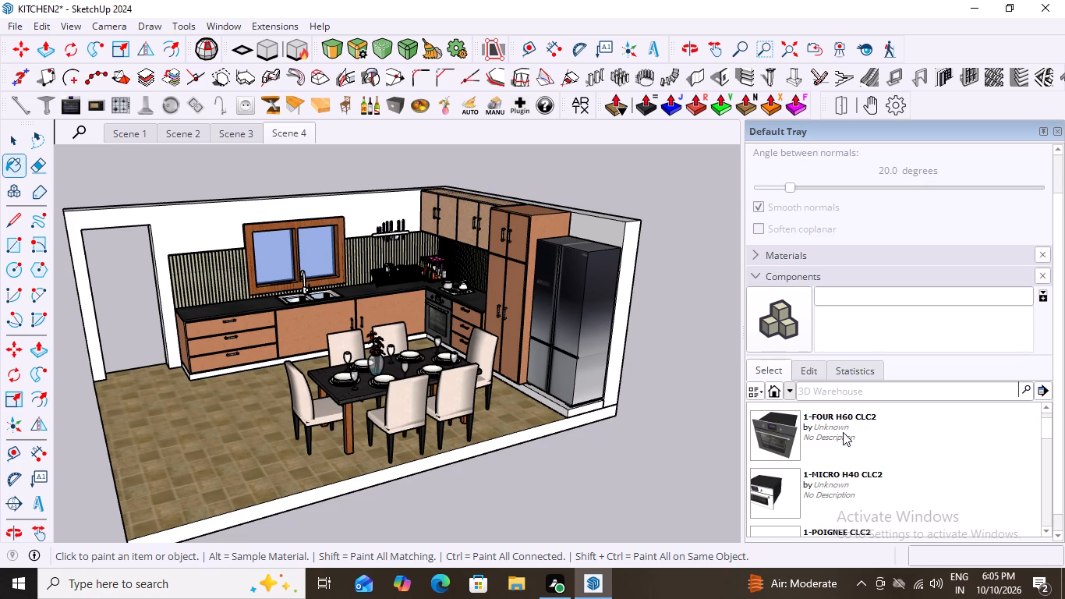
pyautogui.scroll(2, 843, 432)
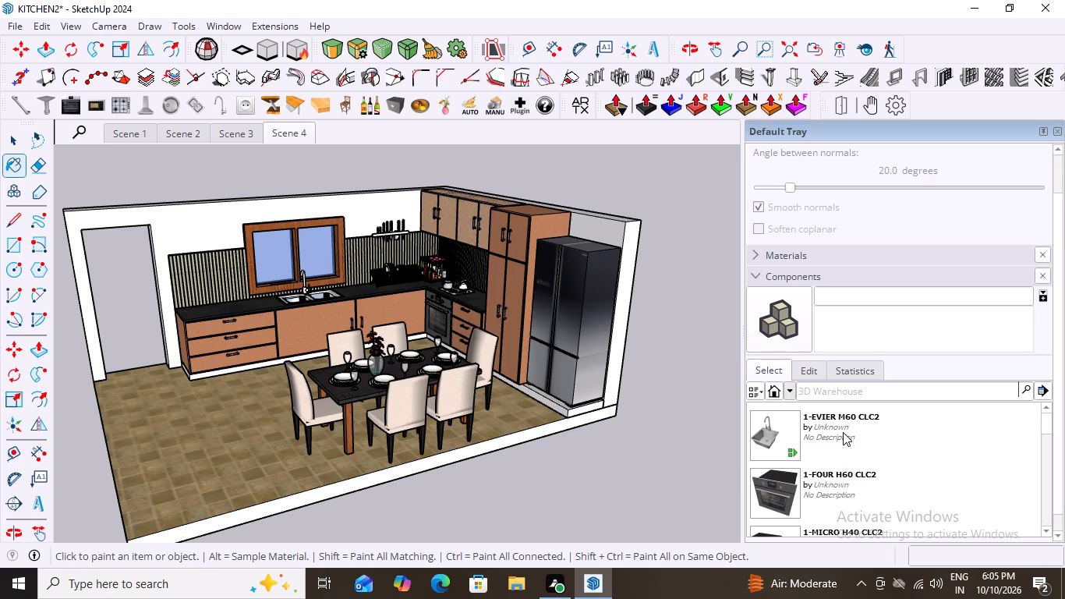
pyautogui.click(757, 276)
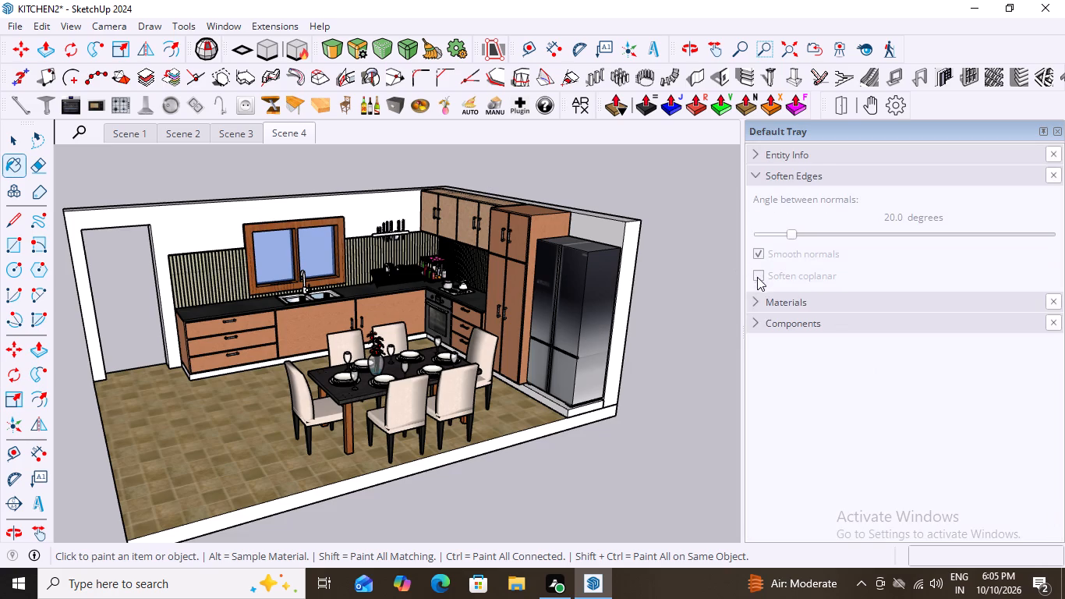
pyautogui.scroll(5, 786, 163)
pyautogui.click(1056, 133)
# Try the Details and Dark Pen styles from the Ambient Occlusion collection, and apply the Exterior style to the kitchen model.
pyautogui.click(213, 29)
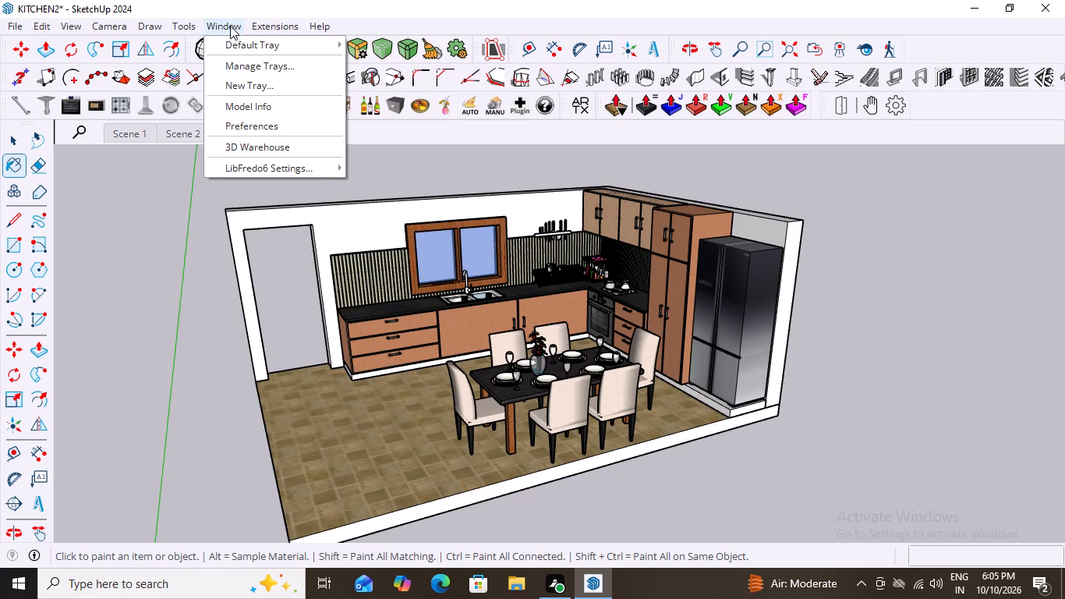
pyautogui.click(249, 41)
pyautogui.click(375, 147)
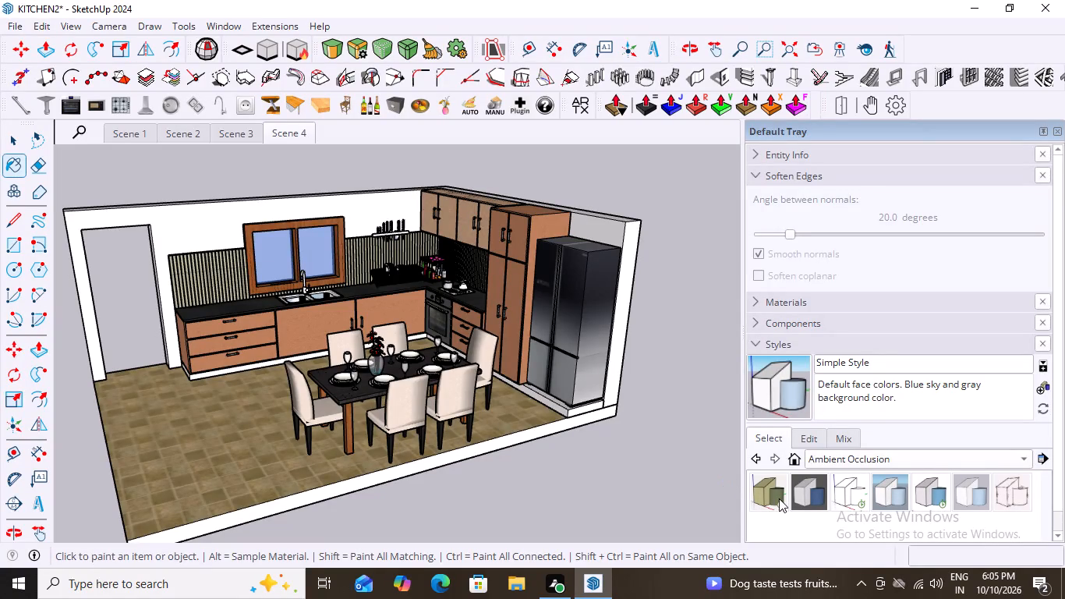
pyautogui.click(840, 494)
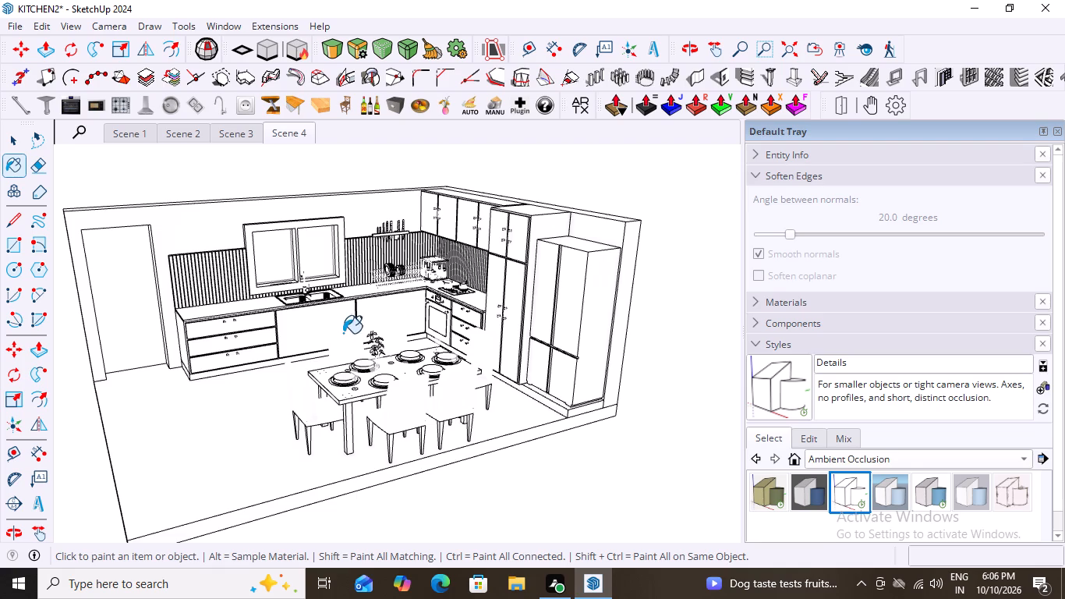
pyautogui.scroll(8, 346, 332)
pyautogui.scroll(-9, 366, 355)
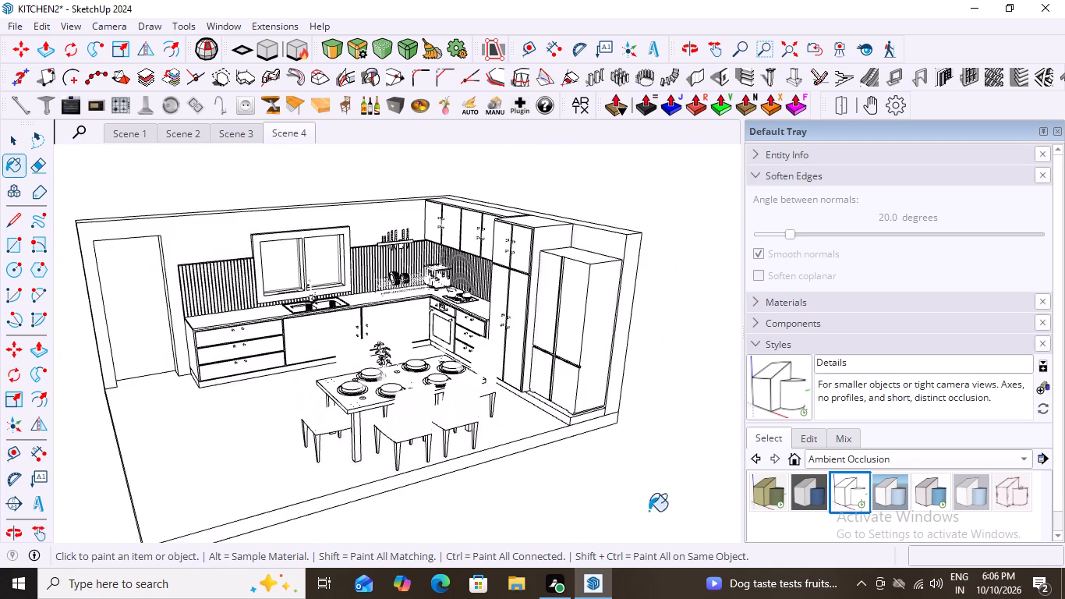
pyautogui.click(803, 498)
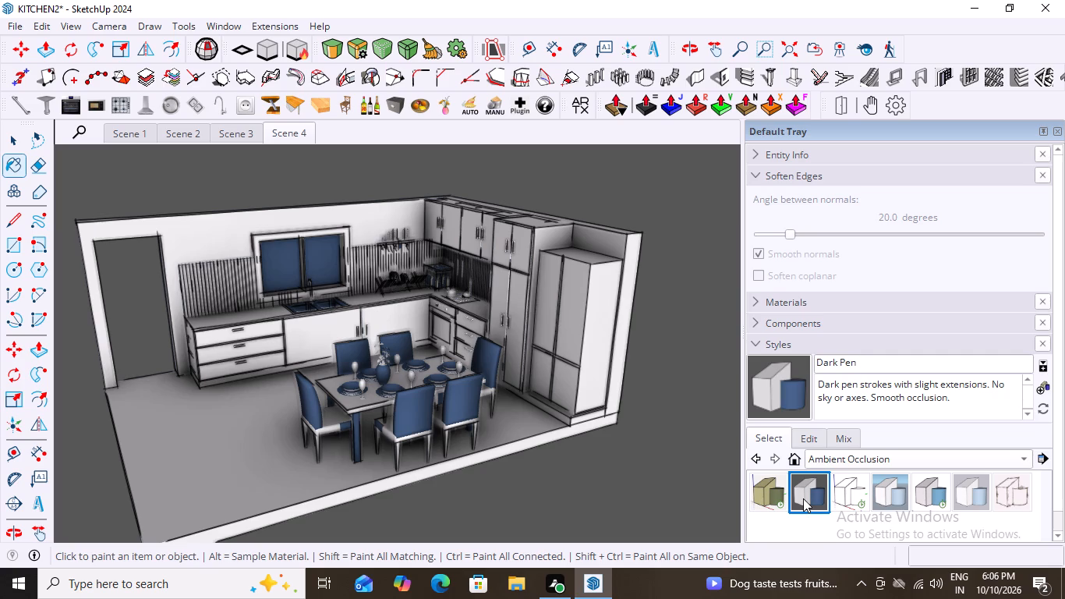
pyautogui.click(888, 489)
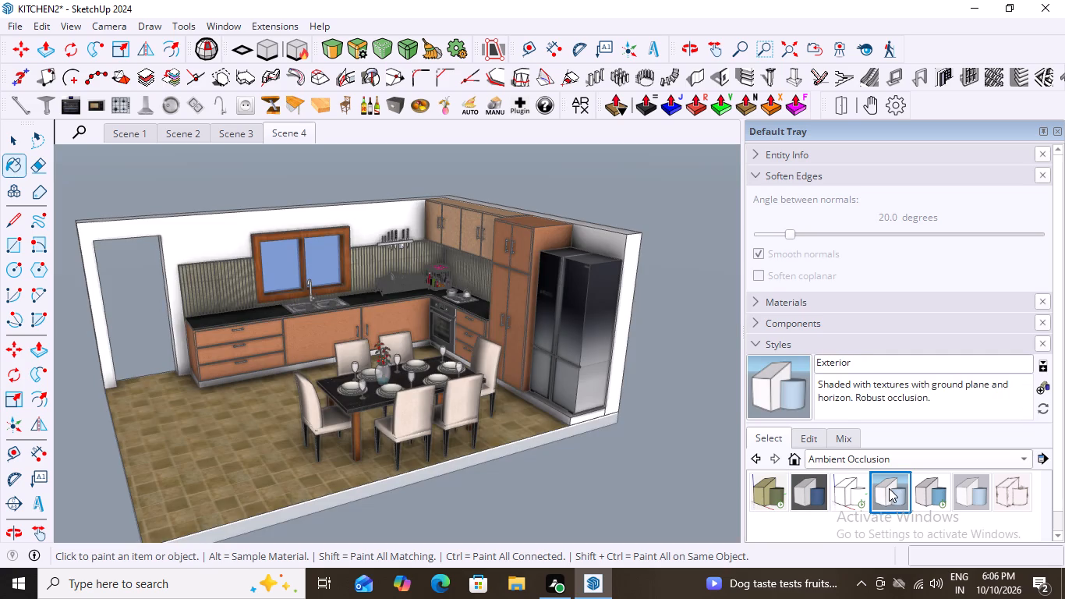
# Add and update a scene storing a raised close corner view of the kitchen with the dining set, counters and refrigerator in Exterior style.
pyautogui.scroll(6, 280, 436)
pyautogui.scroll(-5, 280, 436)
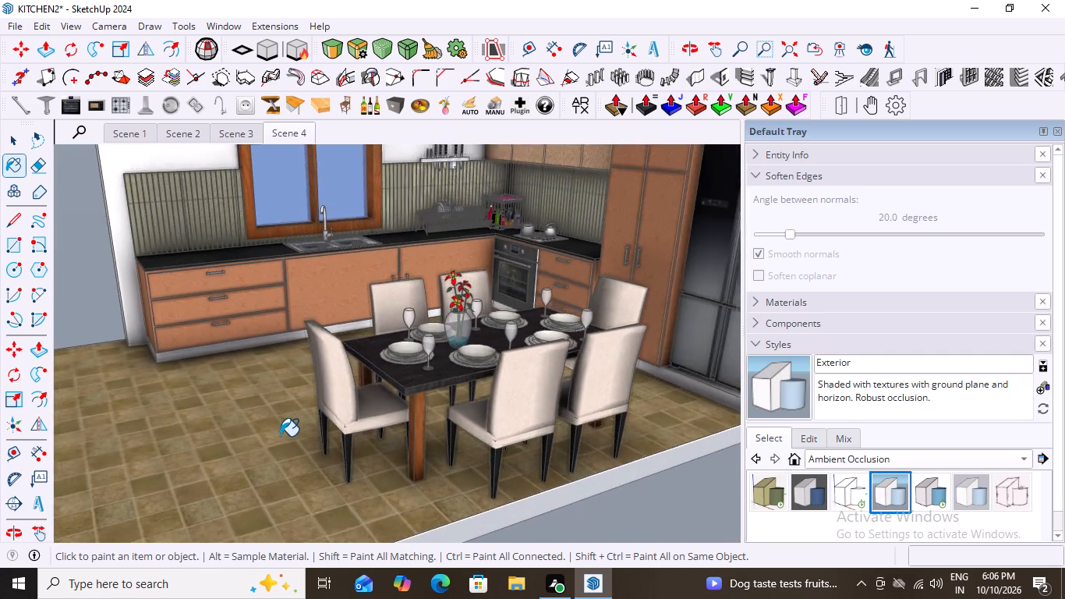
pyautogui.scroll(-3, 280, 436)
pyautogui.moveTo(367, 471); pyautogui.dragTo(409, 480, button='middle')
pyautogui.scroll(4, 305, 357)
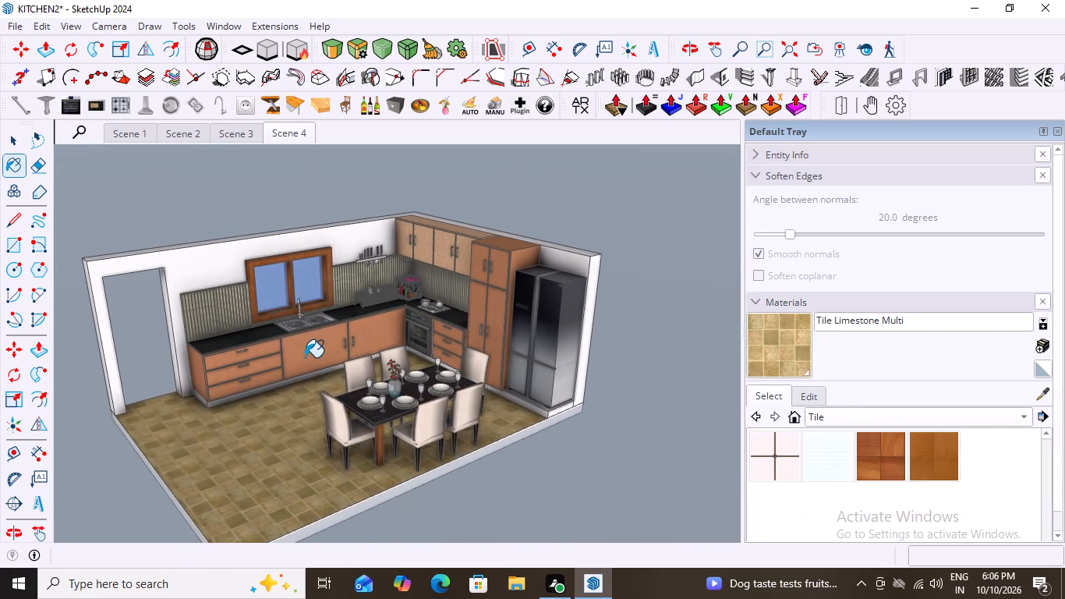
pyautogui.scroll(6, 305, 357)
pyautogui.scroll(-5, 305, 357)
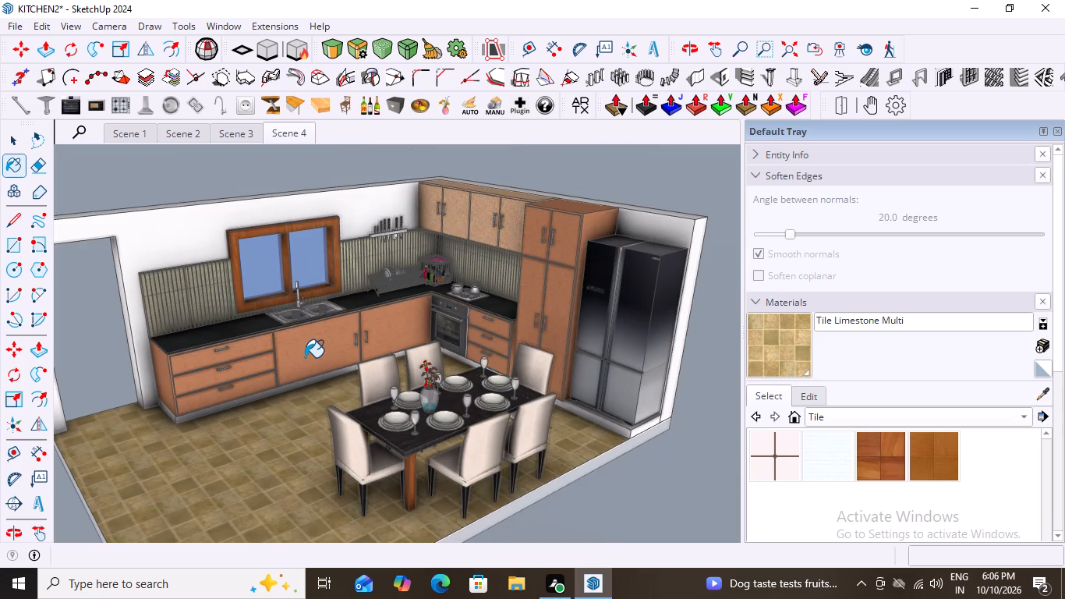
pyautogui.scroll(-2, 305, 357)
pyautogui.moveTo(347, 402); pyautogui.dragTo(355, 403, button='middle')
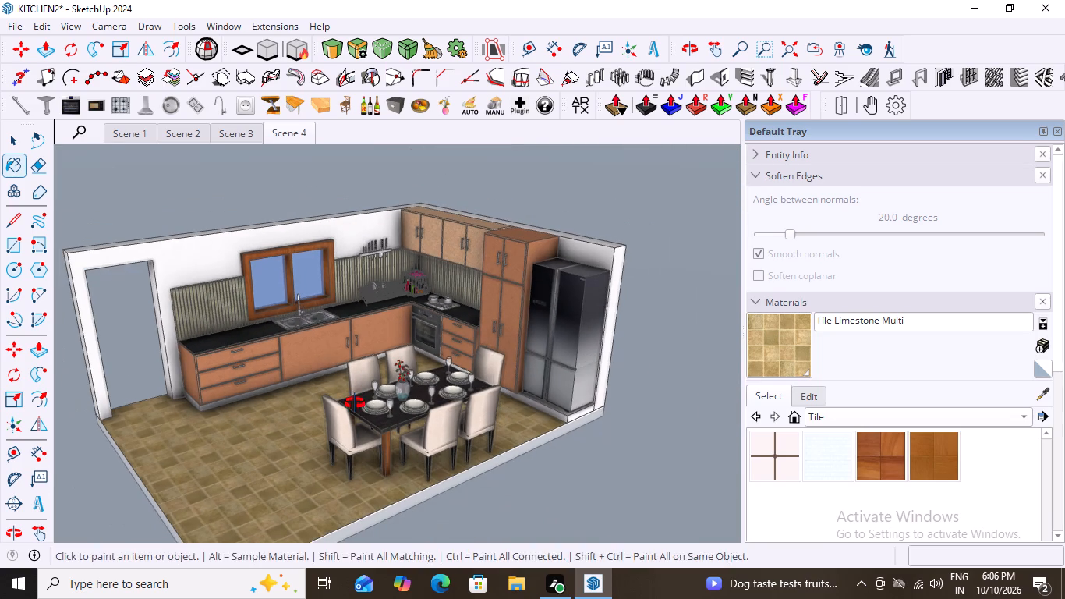
pyautogui.moveTo(355, 403); pyautogui.dragTo(374, 403, button='middle')
pyautogui.scroll(3, 374, 403)
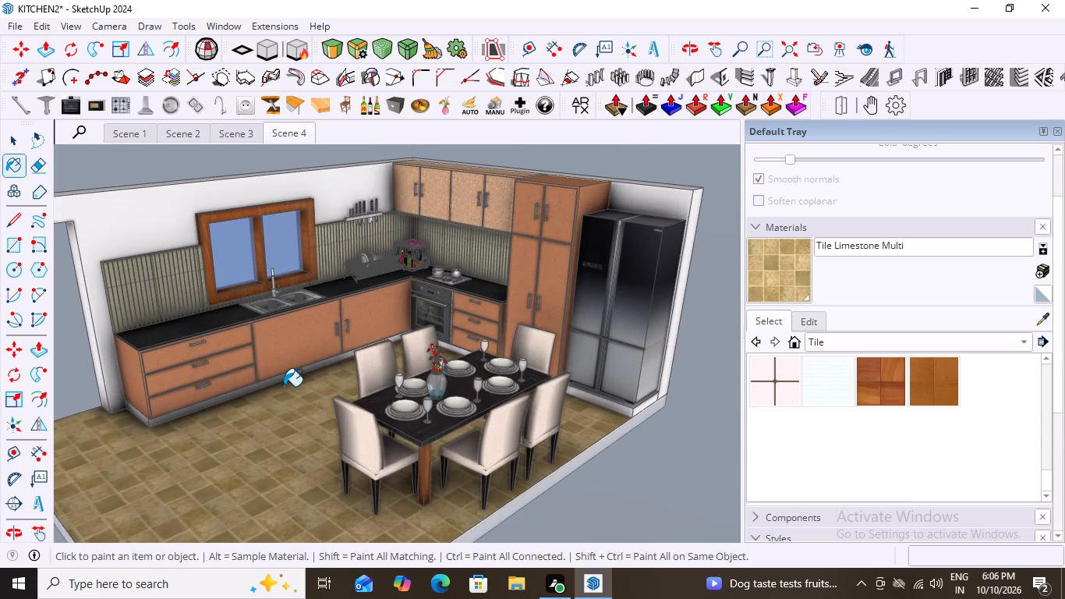
pyautogui.scroll(2, 278, 385)
pyautogui.scroll(-2, 278, 385)
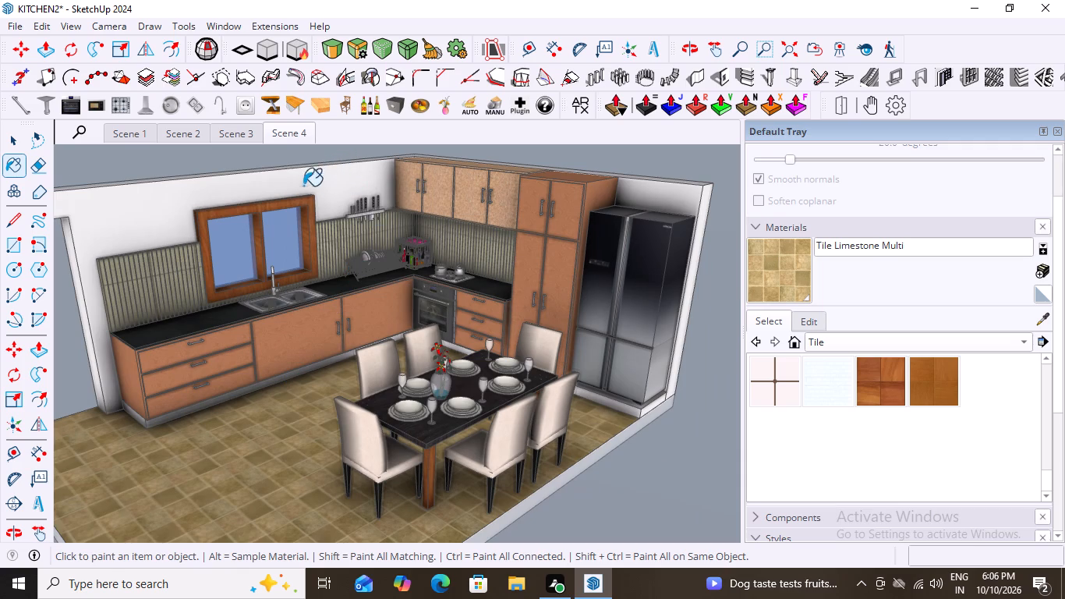
pyautogui.press('space')
pyautogui.rightClick(315, 138)
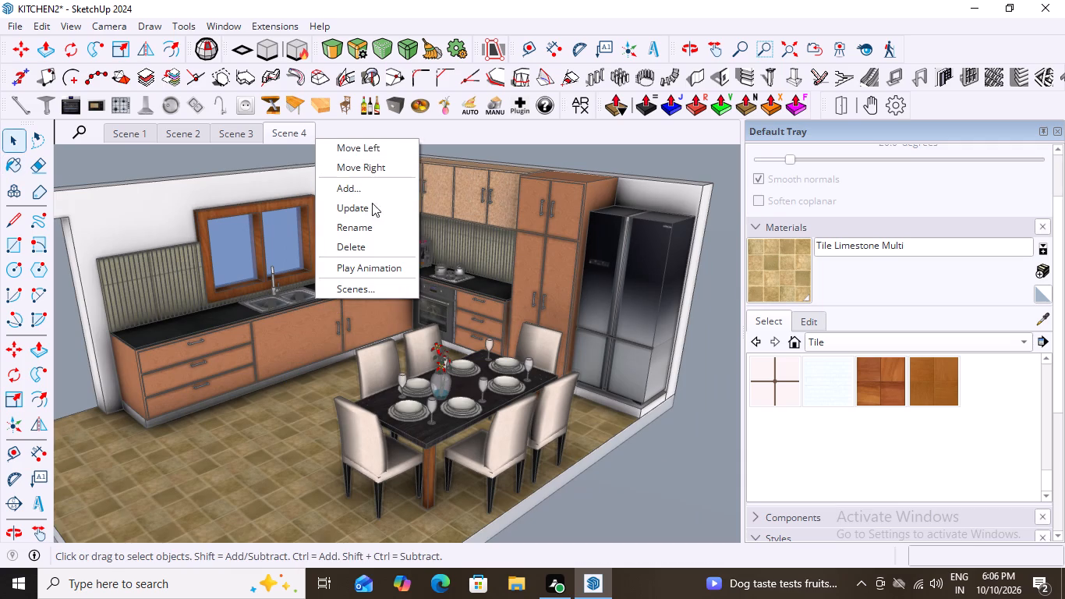
pyautogui.click(352, 193)
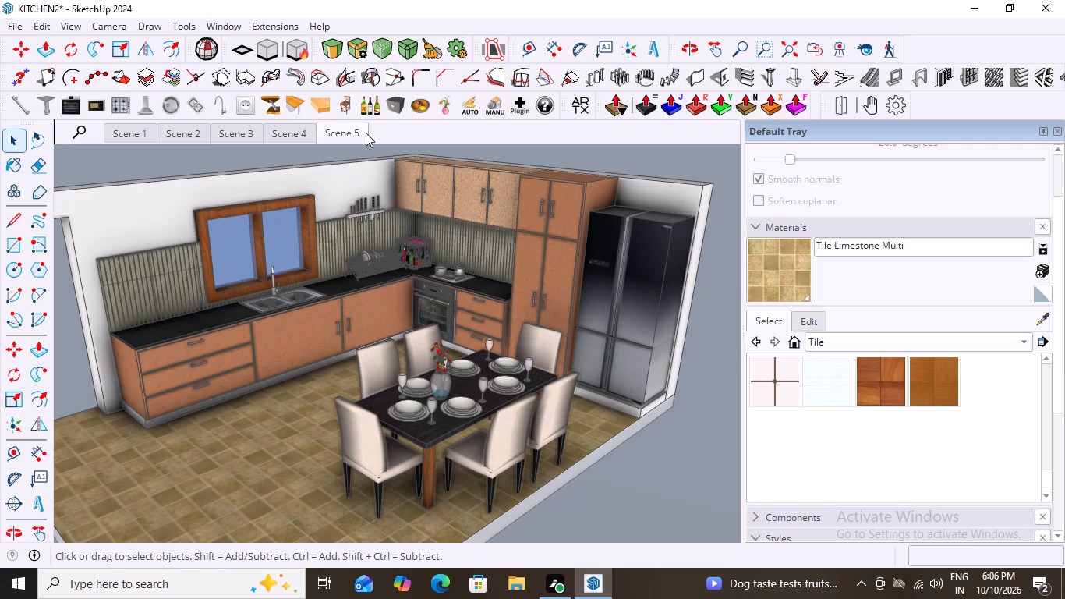
pyautogui.rightClick(354, 138)
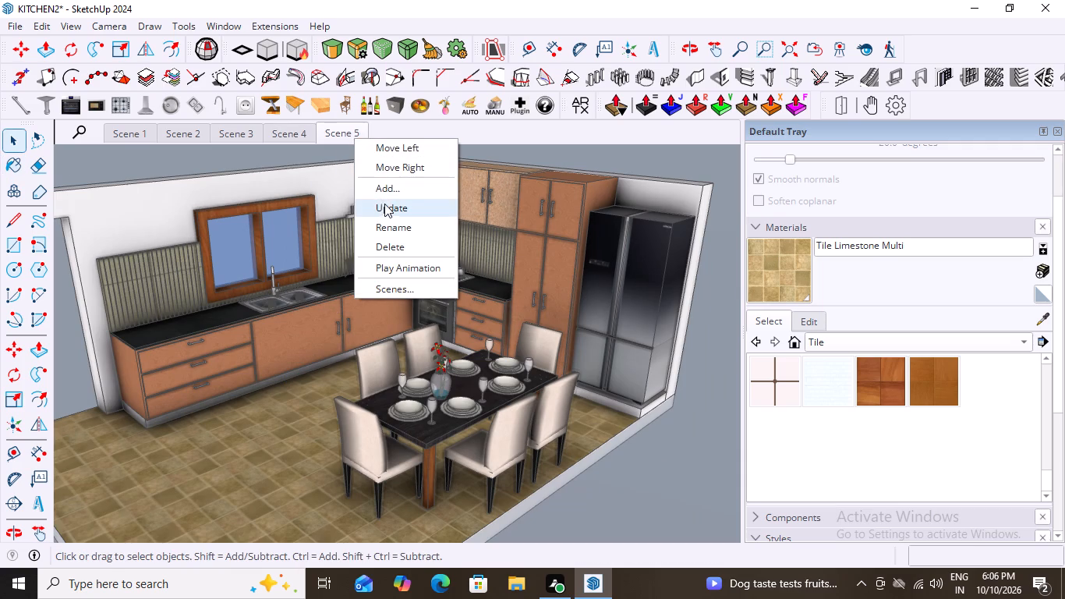
pyautogui.click(385, 207)
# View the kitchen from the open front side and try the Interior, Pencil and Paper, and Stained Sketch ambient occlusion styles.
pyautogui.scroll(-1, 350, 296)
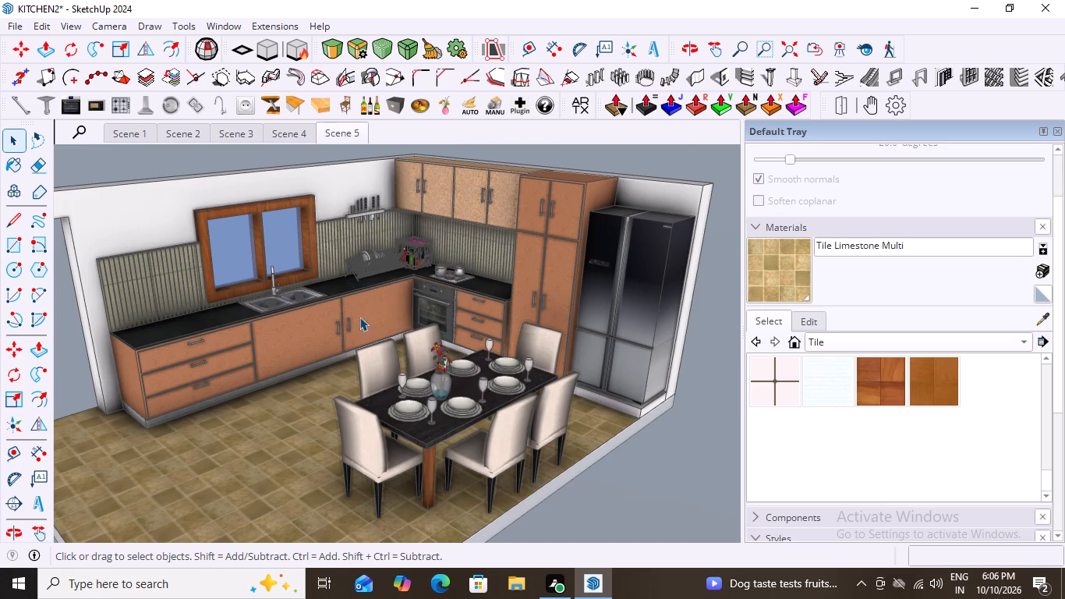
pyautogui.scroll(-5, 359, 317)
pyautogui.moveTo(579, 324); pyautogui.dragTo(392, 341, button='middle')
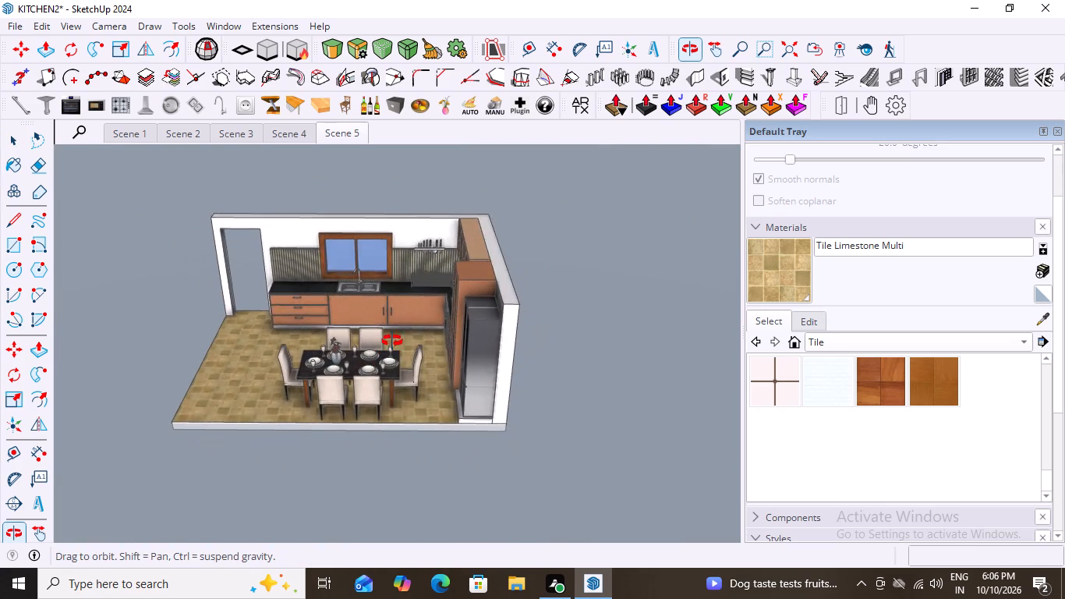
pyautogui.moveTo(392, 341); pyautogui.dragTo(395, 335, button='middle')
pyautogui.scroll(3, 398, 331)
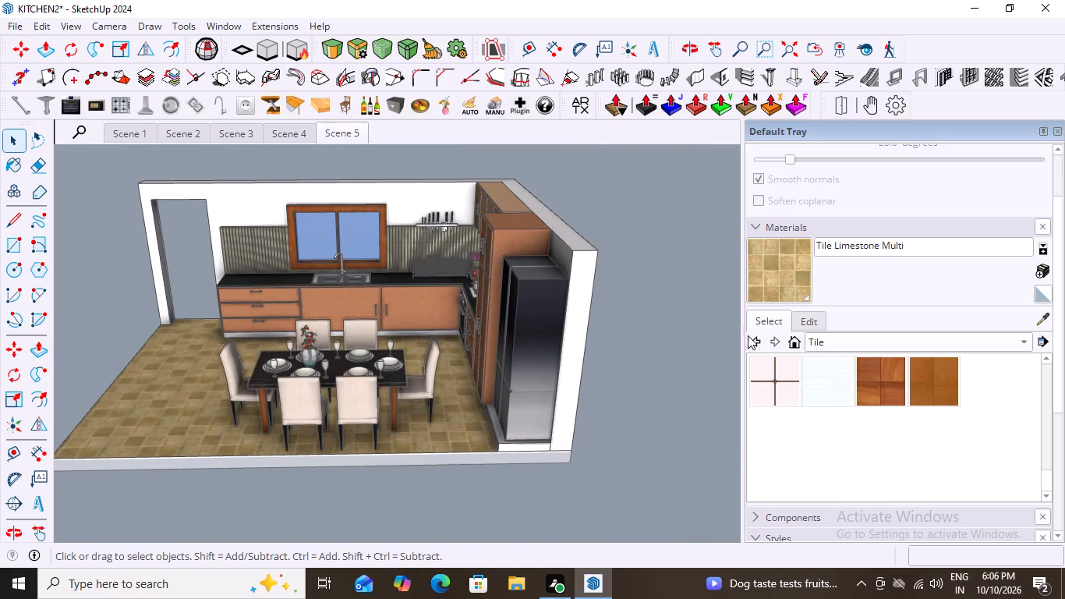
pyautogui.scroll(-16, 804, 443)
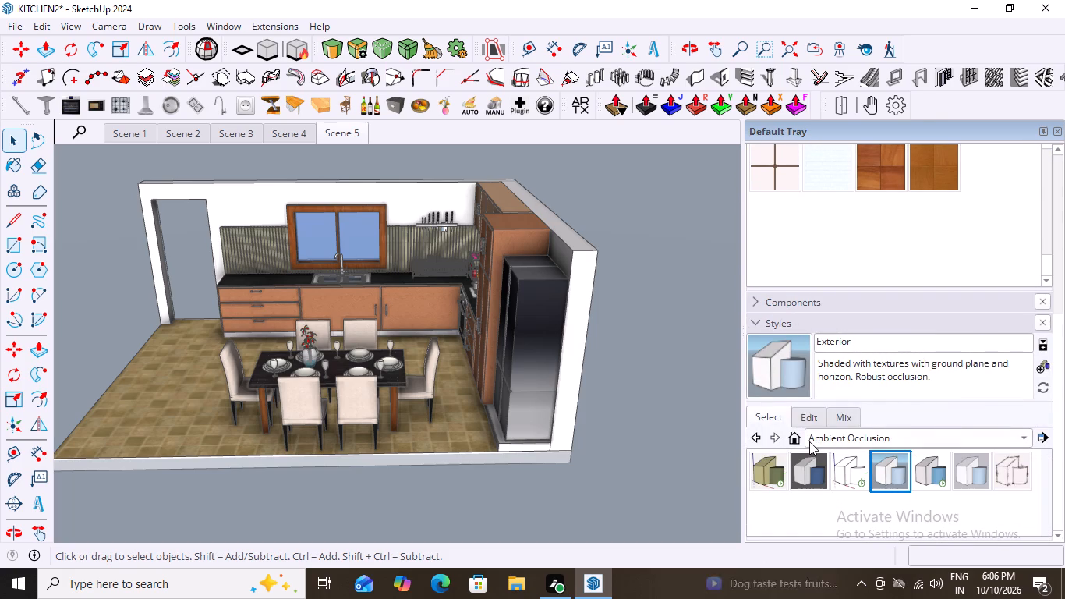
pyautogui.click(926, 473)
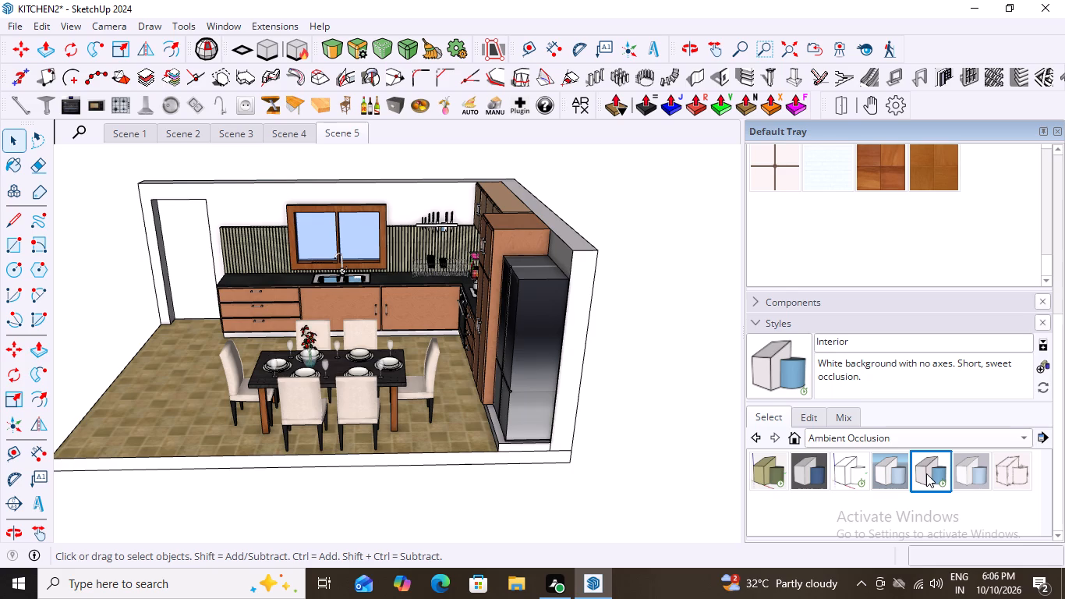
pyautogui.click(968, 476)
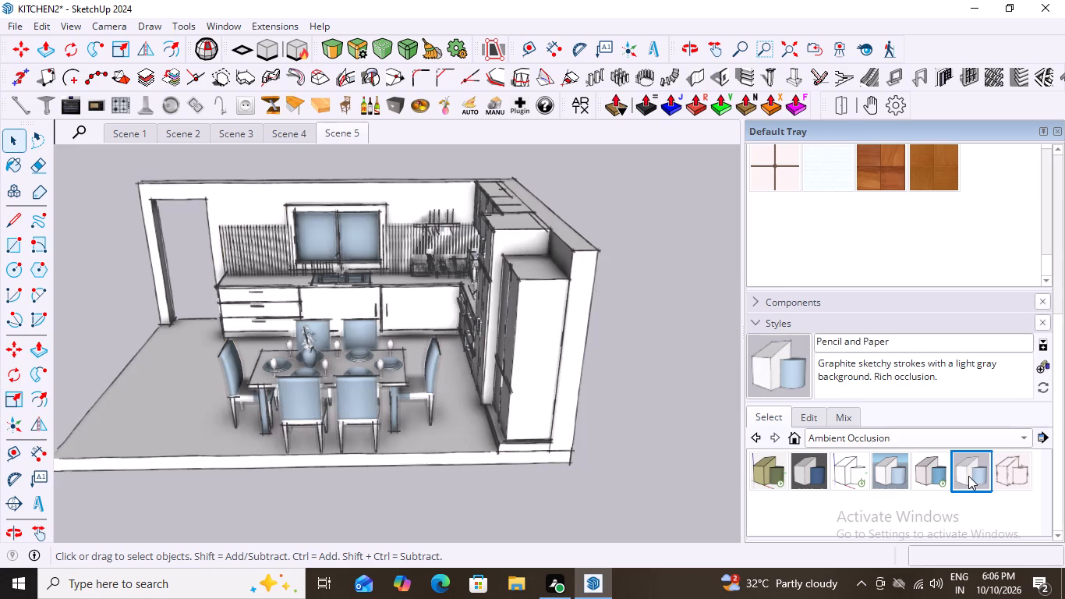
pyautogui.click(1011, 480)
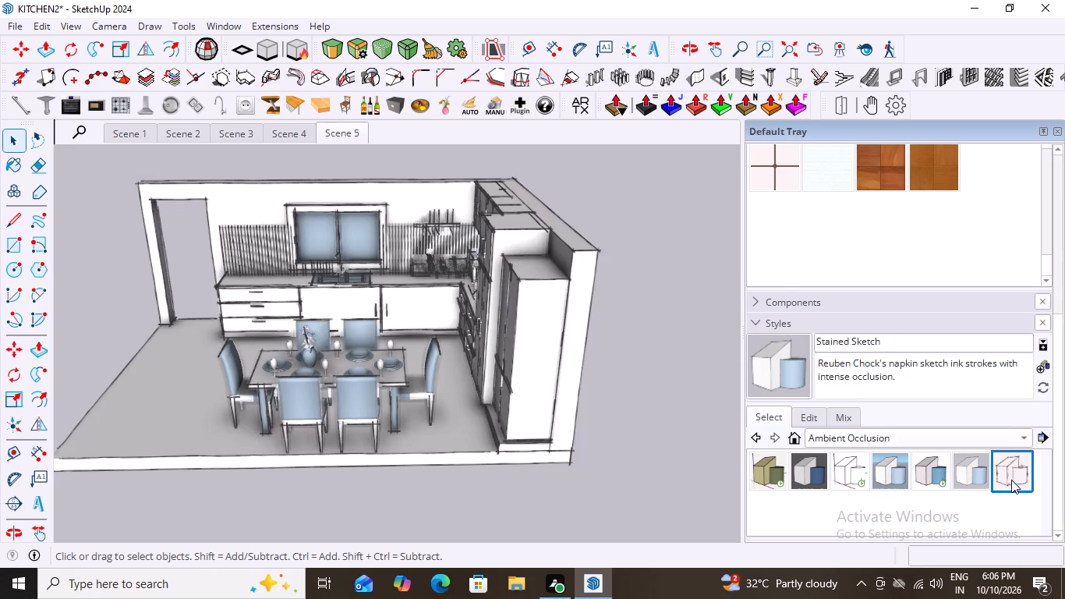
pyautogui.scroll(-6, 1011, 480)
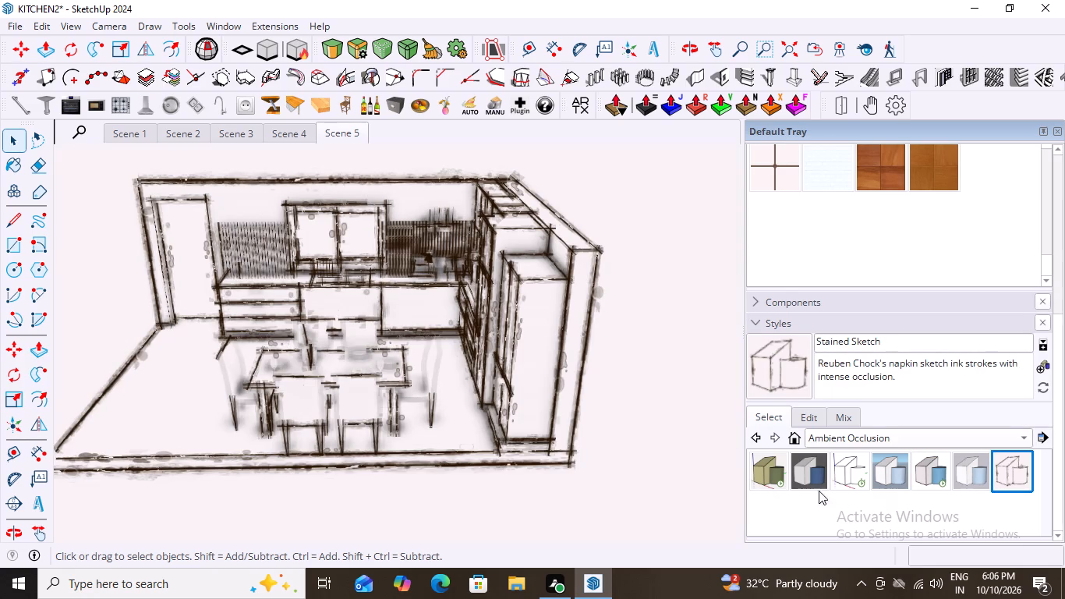
# Try the Colored Clay and Dark Pen styles, and apply the Details style to the kitchen model.
pyautogui.click(772, 480)
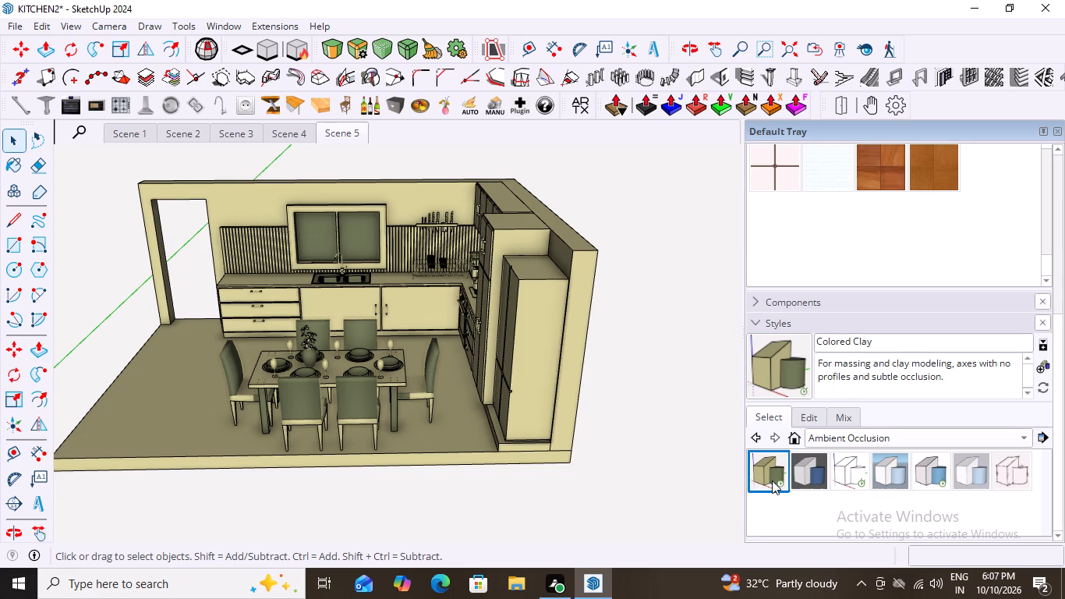
pyautogui.click(812, 473)
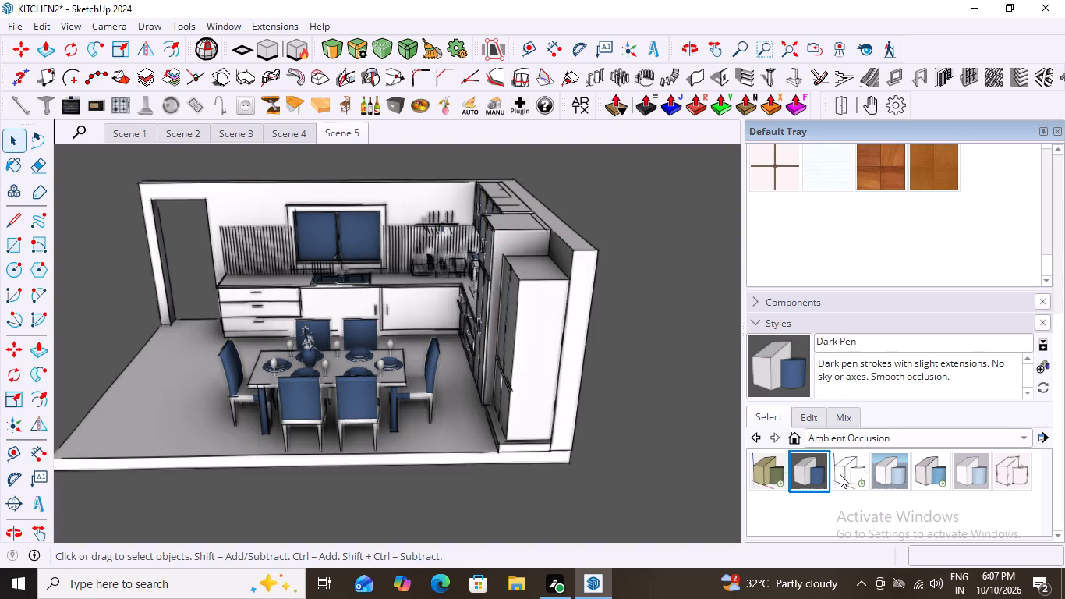
pyautogui.click(840, 474)
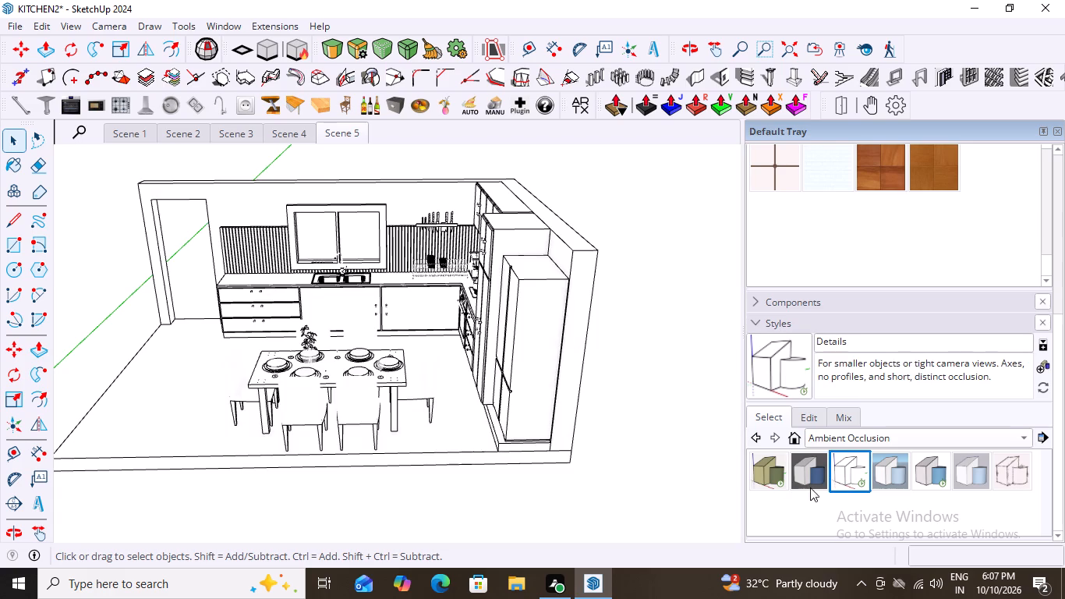
# Add and update a scene storing a raised view from the open front side, with doorway, counters, dining table and refrigerator, in Details style.
pyautogui.moveTo(532, 480); pyautogui.dragTo(801, 455, button='middle')
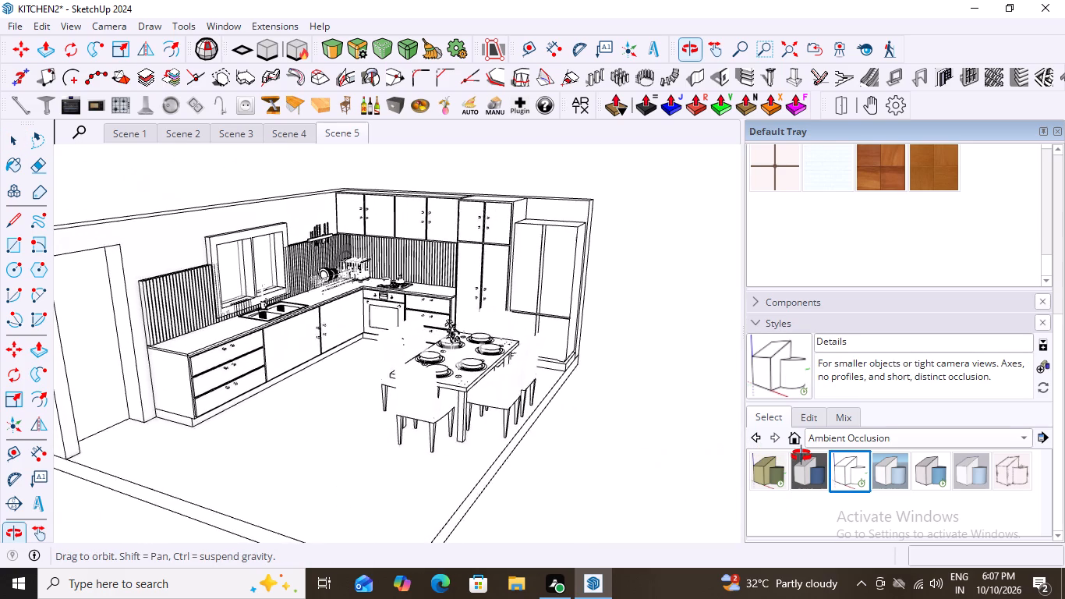
pyautogui.moveTo(801, 455); pyautogui.dragTo(762, 459, button='middle')
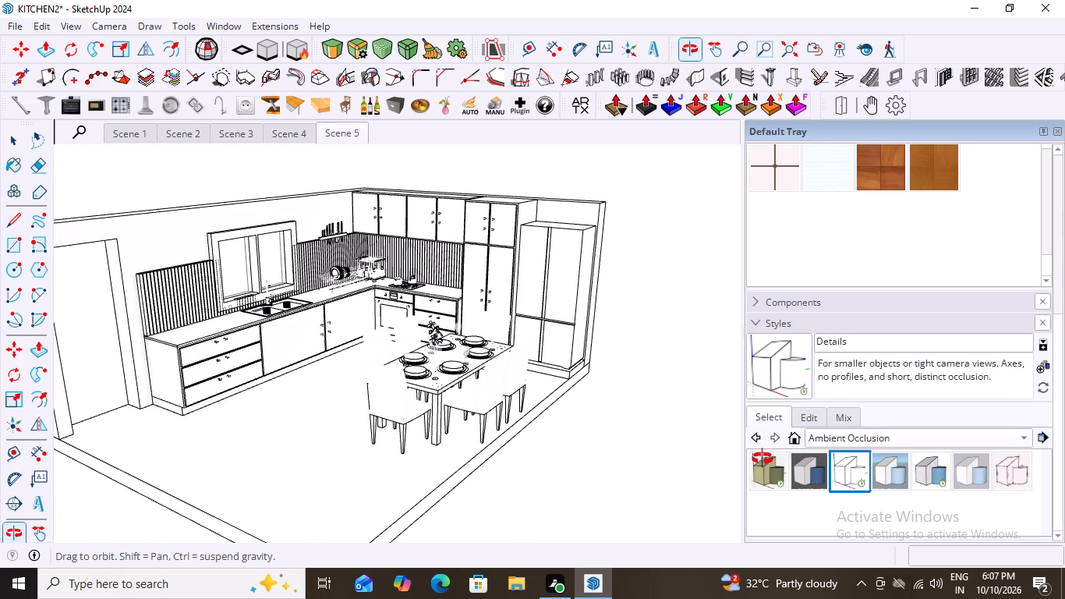
pyautogui.moveTo(762, 459); pyautogui.dragTo(589, 598, button='middle')
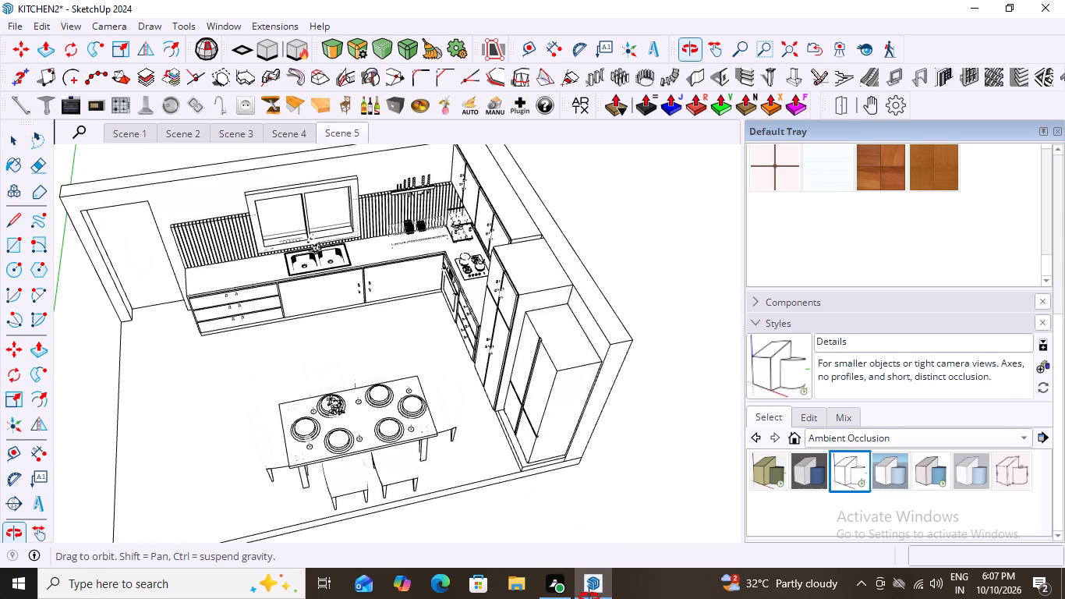
pyautogui.moveTo(589, 598); pyautogui.dragTo(586, 598, button='middle')
pyautogui.scroll(-3, 538, 462)
pyautogui.moveTo(538, 462); pyautogui.dragTo(551, 508, button='middle')
pyautogui.scroll(3, 551, 508)
pyautogui.scroll(-1, 551, 508)
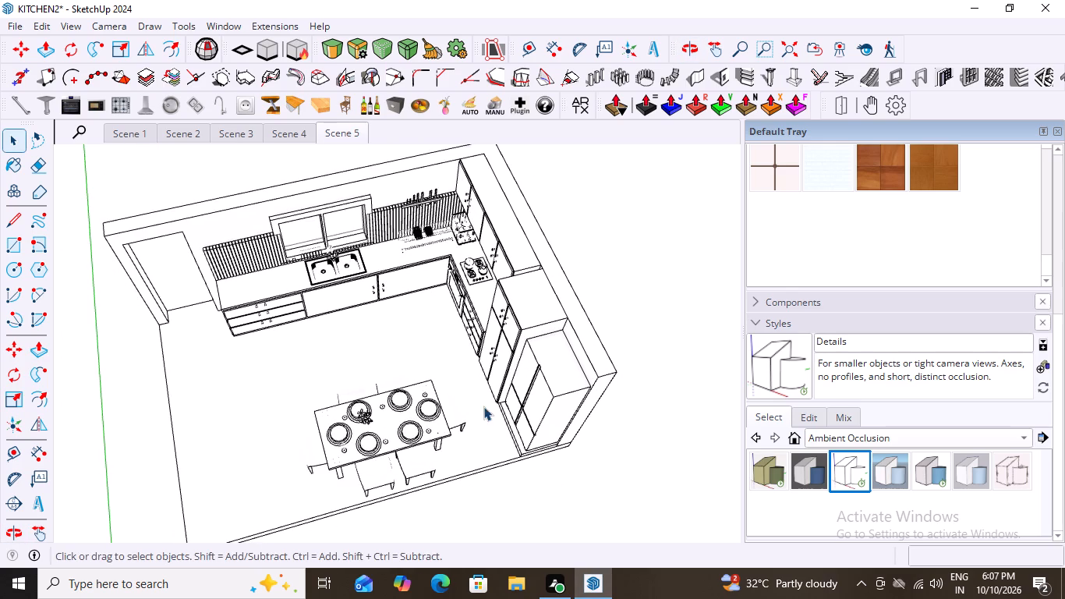
pyautogui.scroll(-1, 473, 394)
pyautogui.scroll(2, 423, 283)
pyautogui.moveTo(431, 295); pyautogui.dragTo(399, 228, button='middle')
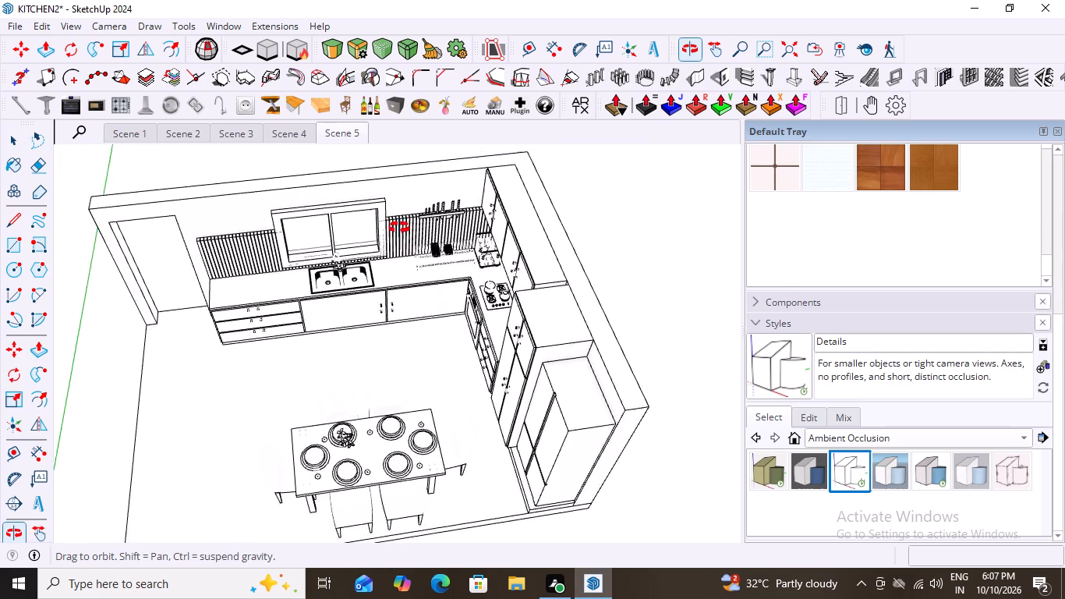
pyautogui.moveTo(399, 228); pyautogui.dragTo(394, 179, button='middle')
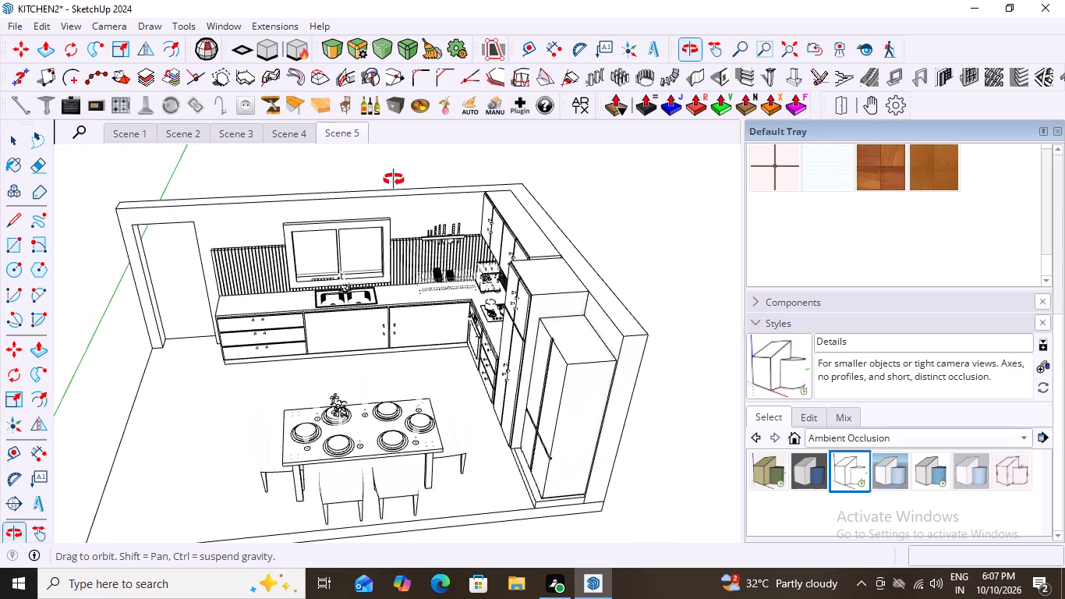
pyautogui.moveTo(394, 179); pyautogui.dragTo(398, 179, button='middle')
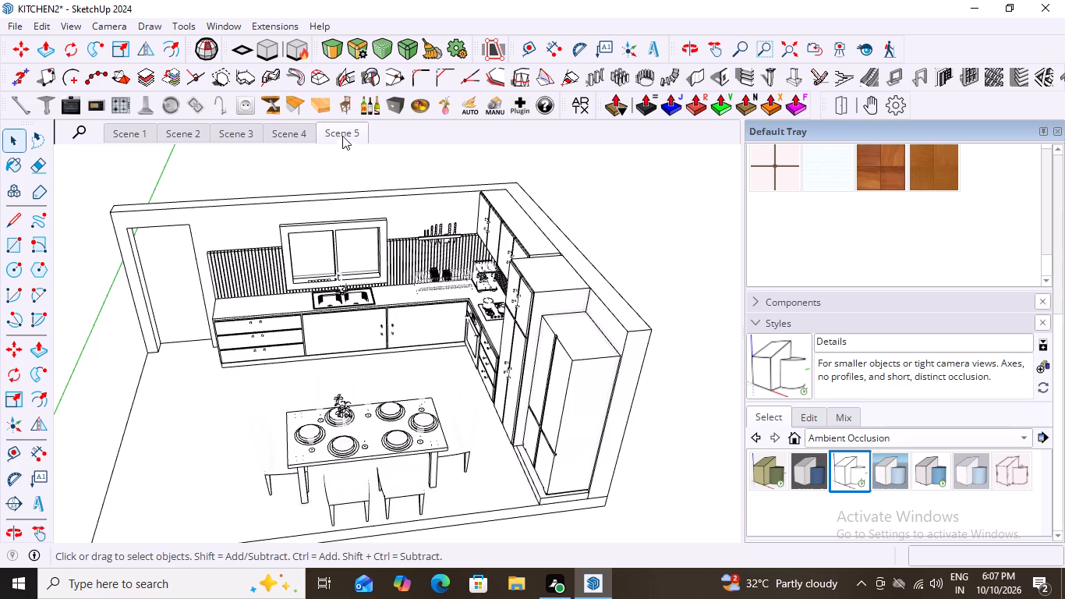
pyautogui.rightClick(364, 137)
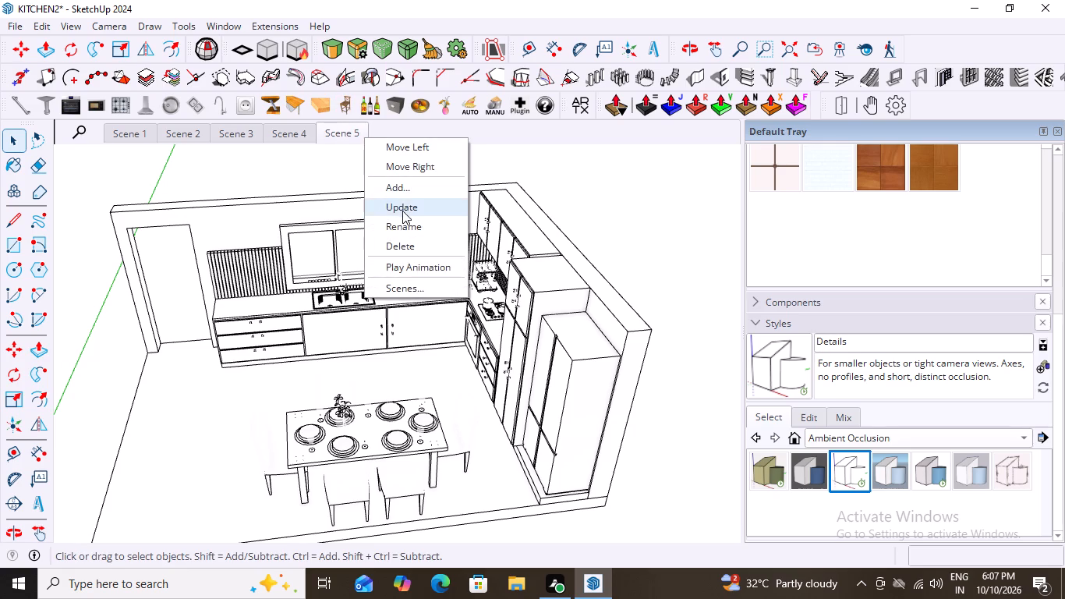
pyautogui.click(398, 189)
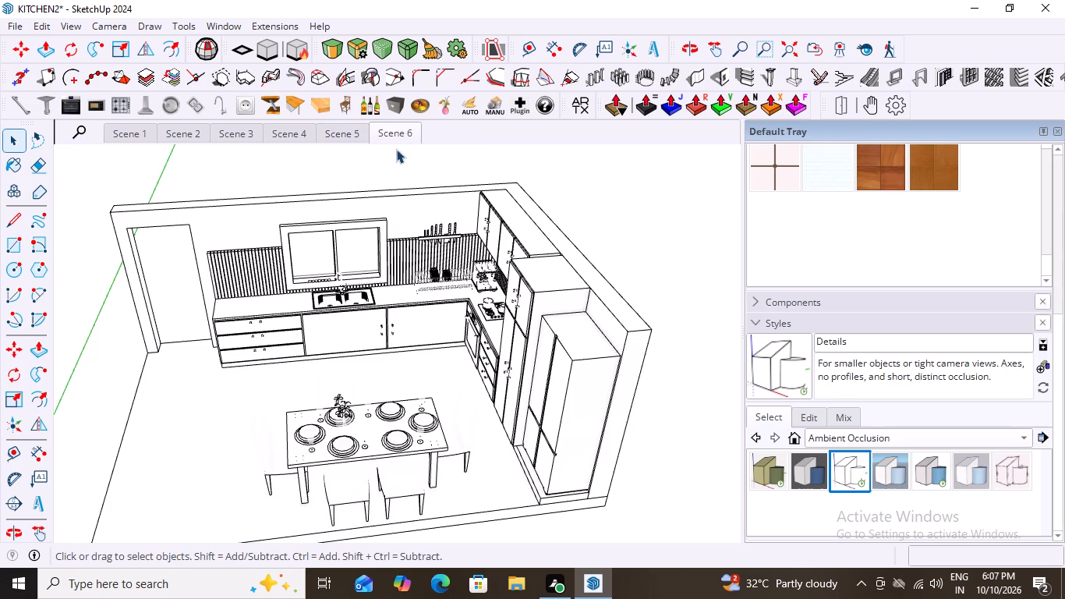
pyautogui.rightClick(402, 140)
pyautogui.click(437, 211)
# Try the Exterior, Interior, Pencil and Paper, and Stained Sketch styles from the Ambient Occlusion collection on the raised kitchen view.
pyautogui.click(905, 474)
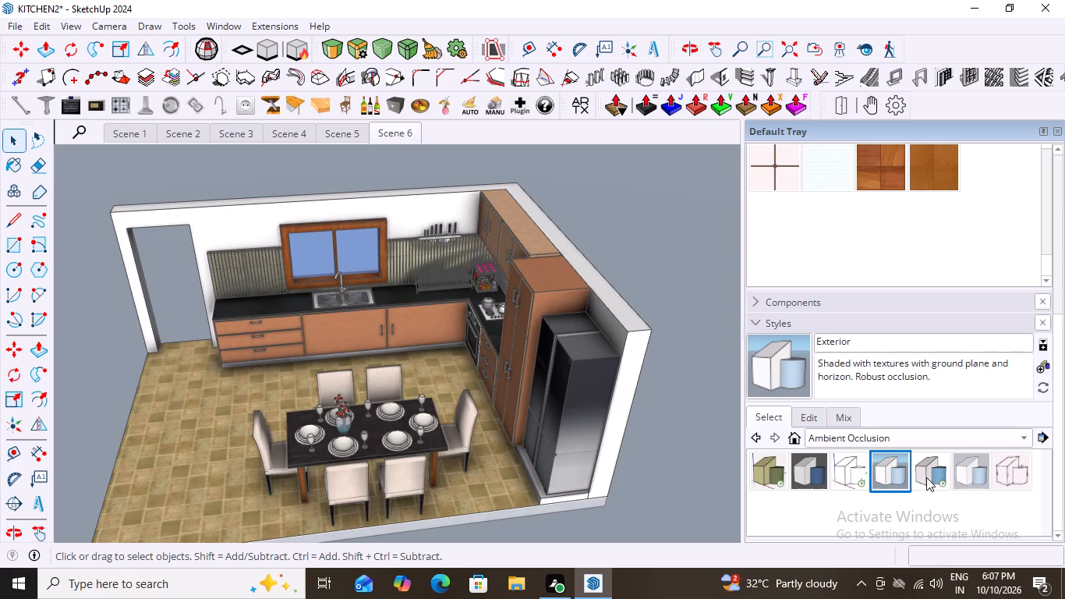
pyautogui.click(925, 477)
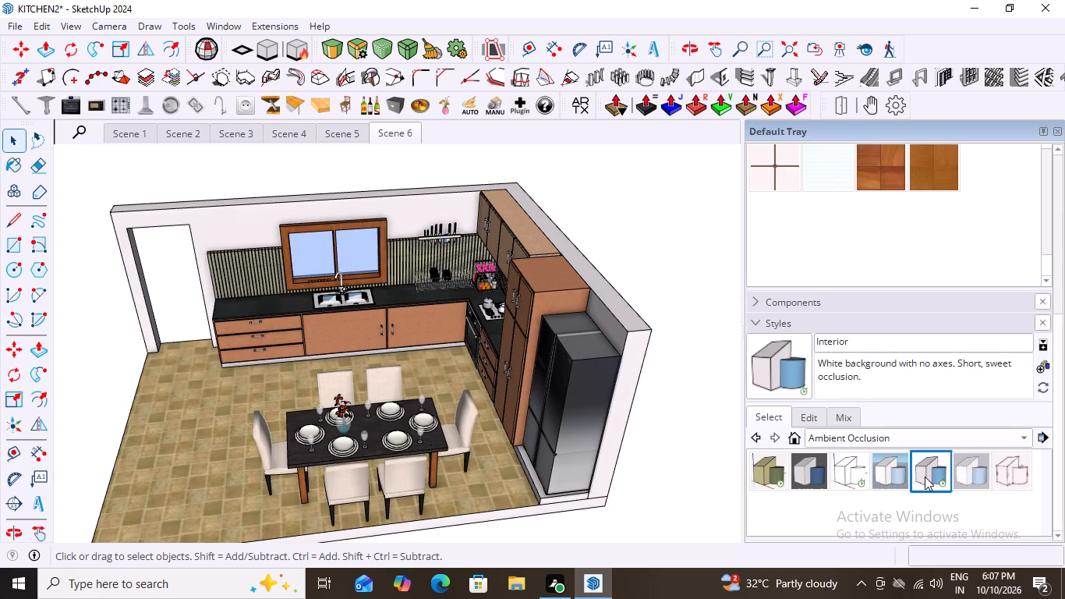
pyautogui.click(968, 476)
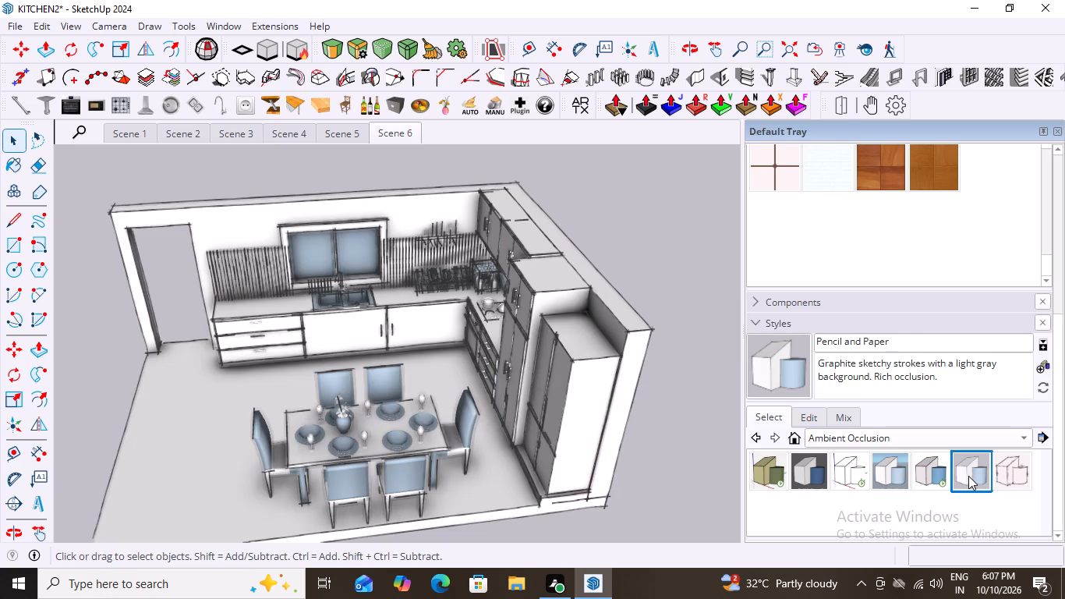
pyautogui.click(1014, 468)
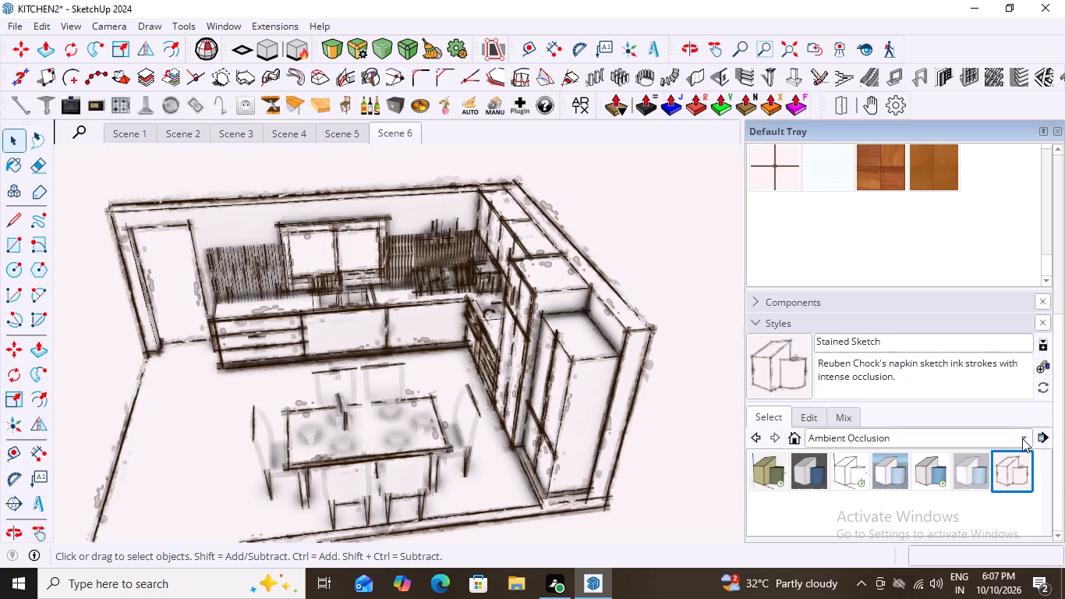
# Compare the In Model styles Dark Pen, Details, Exterior, Interior, and Pencil and Paper, and apply Simple Style to the kitchen model.
pyautogui.click(1022, 438)
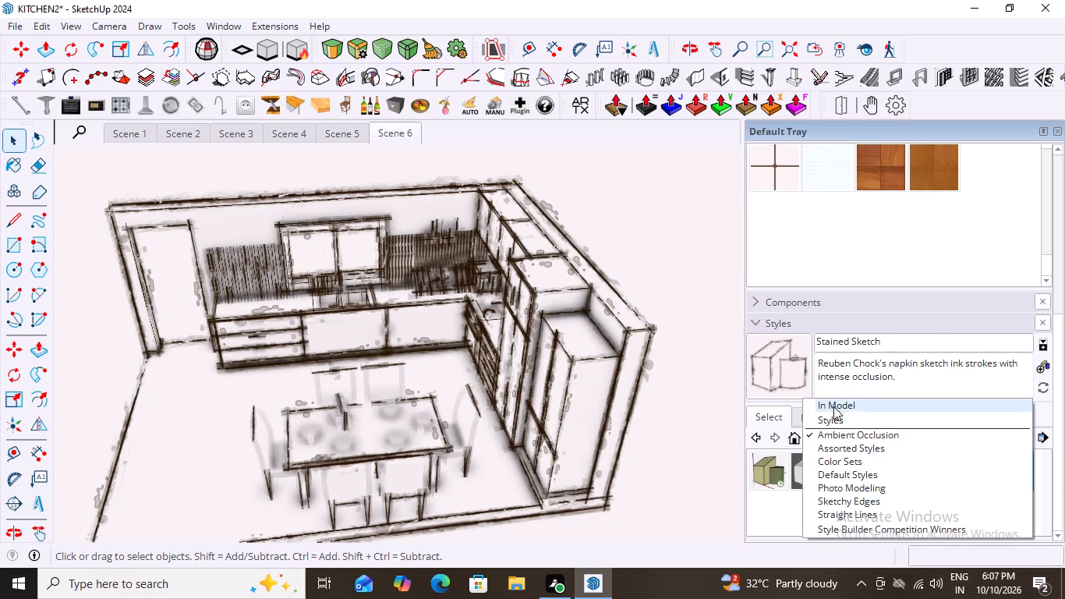
pyautogui.click(833, 406)
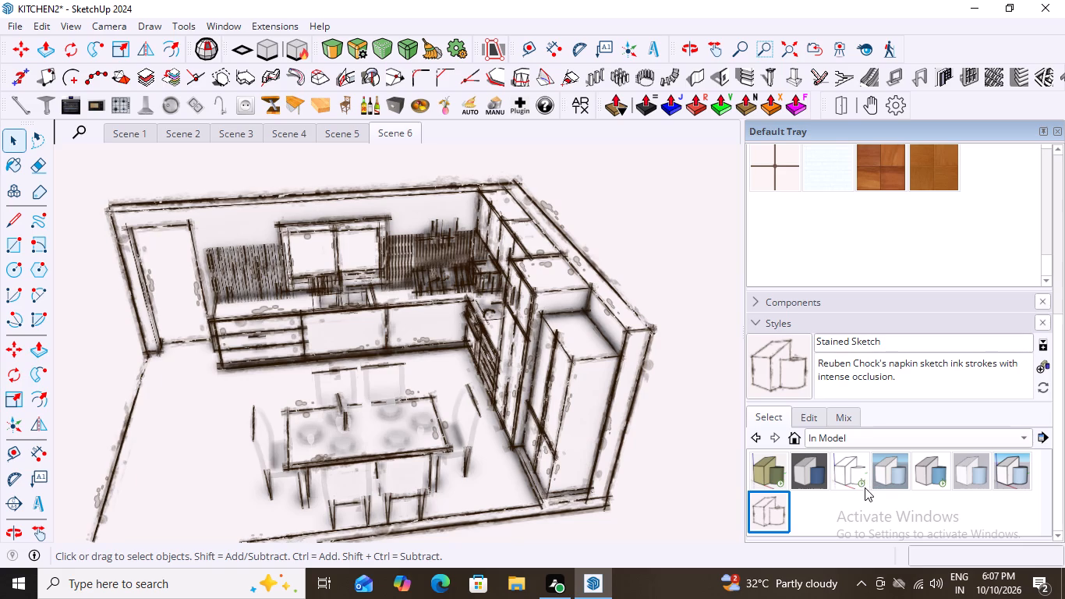
pyautogui.scroll(-4, 862, 491)
pyautogui.click(819, 464)
pyautogui.click(851, 470)
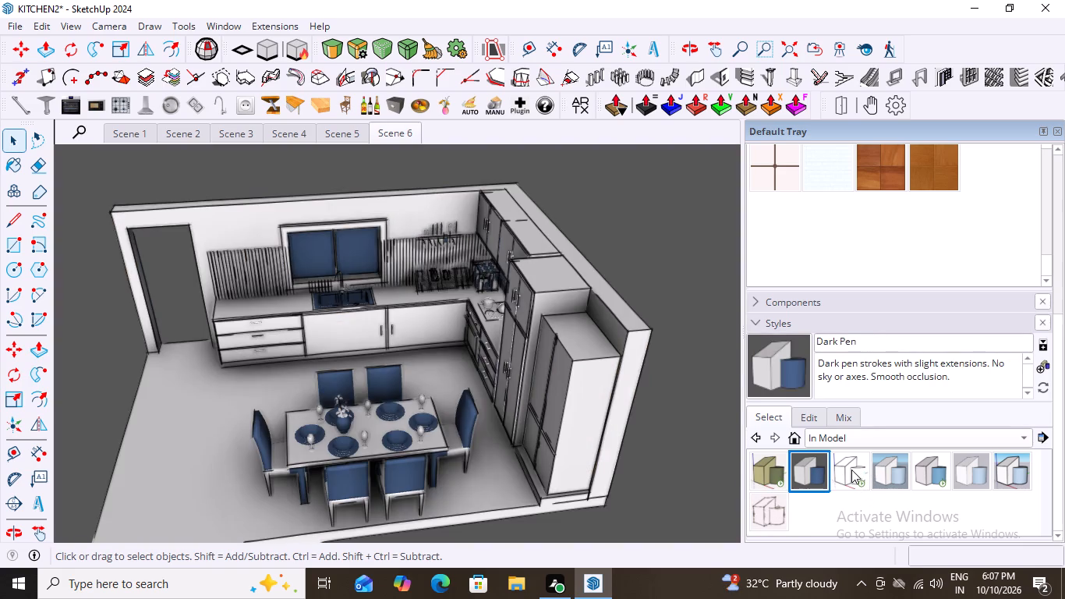
pyautogui.click(883, 471)
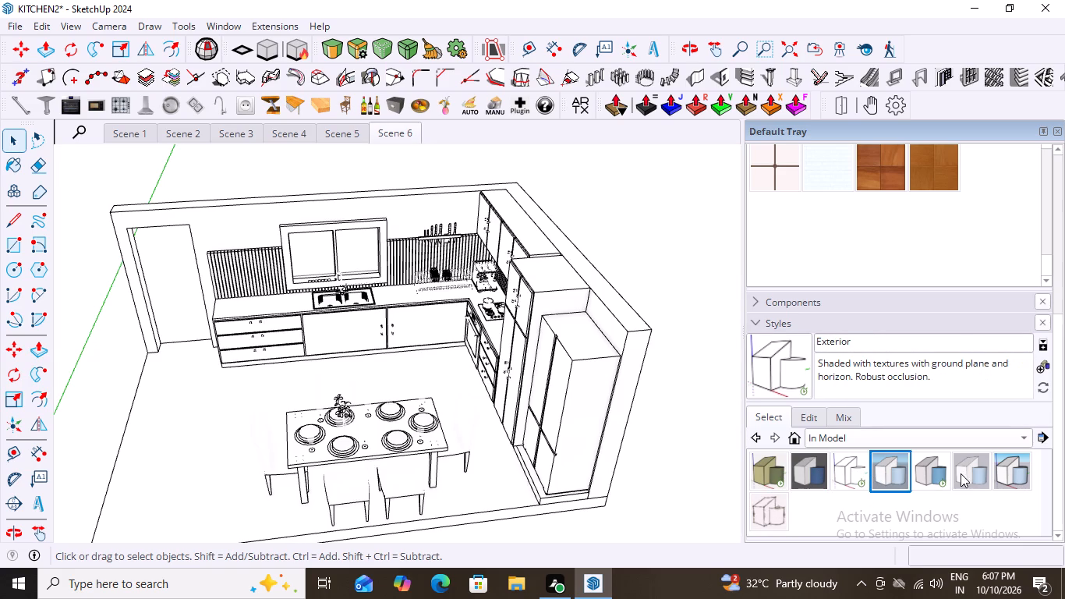
pyautogui.click(932, 473)
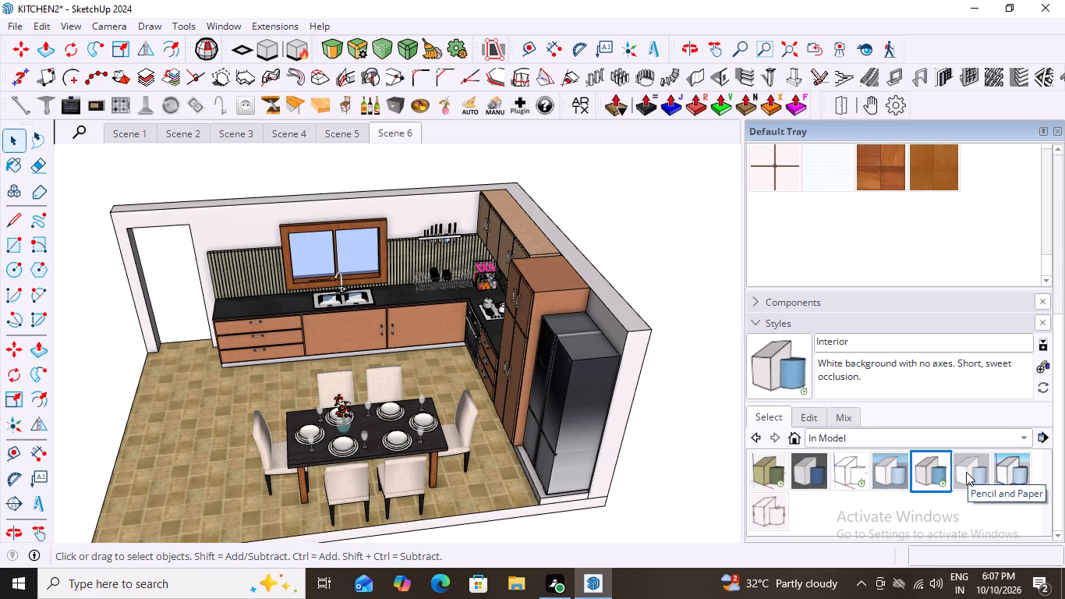
pyautogui.click(966, 472)
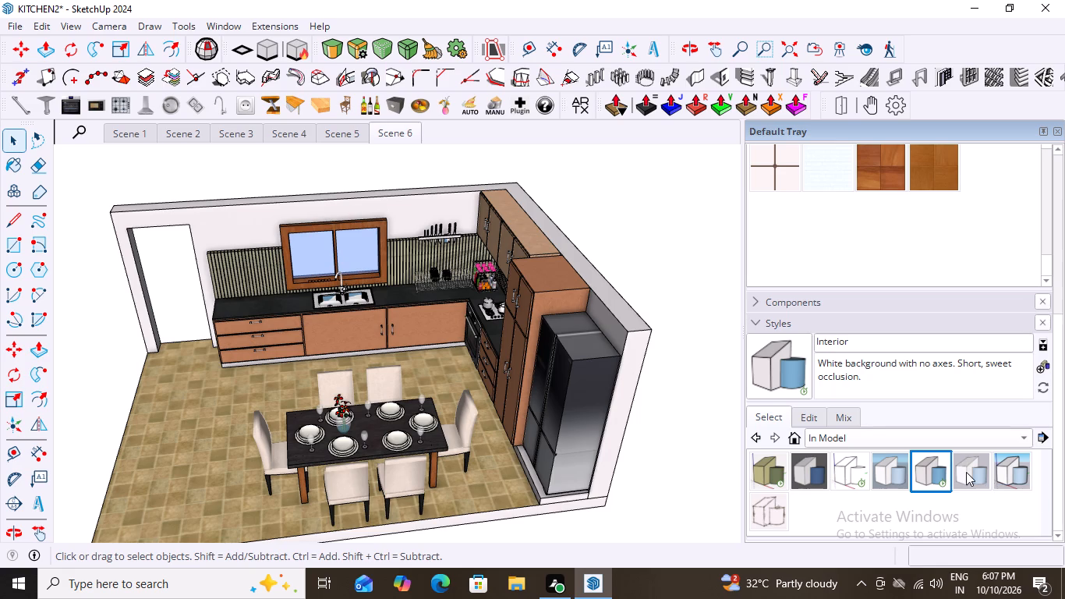
pyautogui.click(1017, 473)
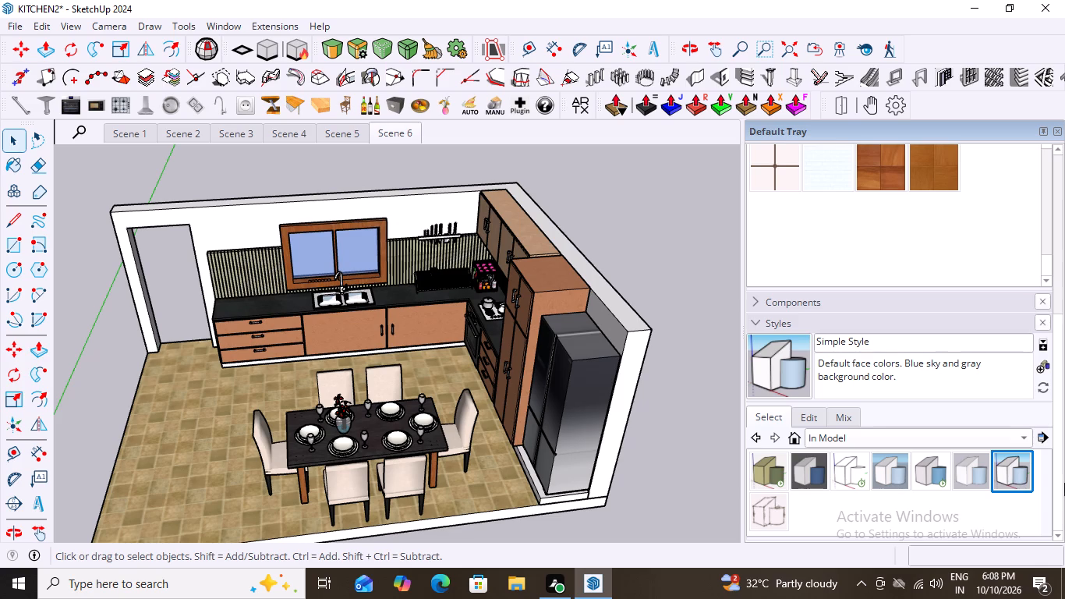
pyautogui.click(1026, 477)
# Compare the In Model styles Stained Sketch, Simple Style, Pencil and Paper, and Exterior, and apply the Interior style to the kitchen model.
pyautogui.click(773, 516)
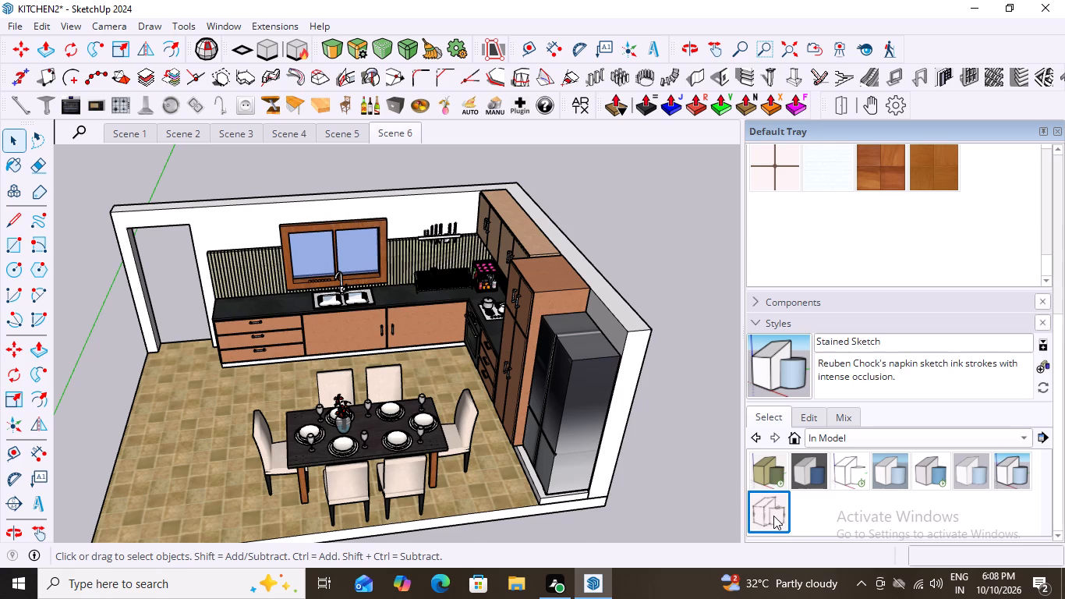
pyautogui.click(1016, 457)
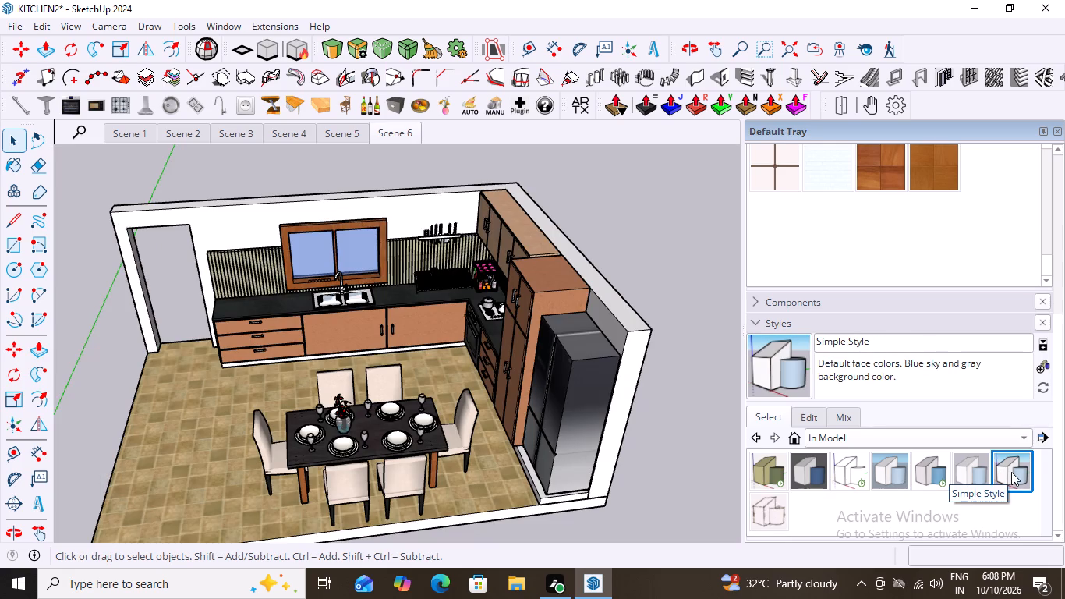
pyautogui.click(971, 477)
pyautogui.click(886, 480)
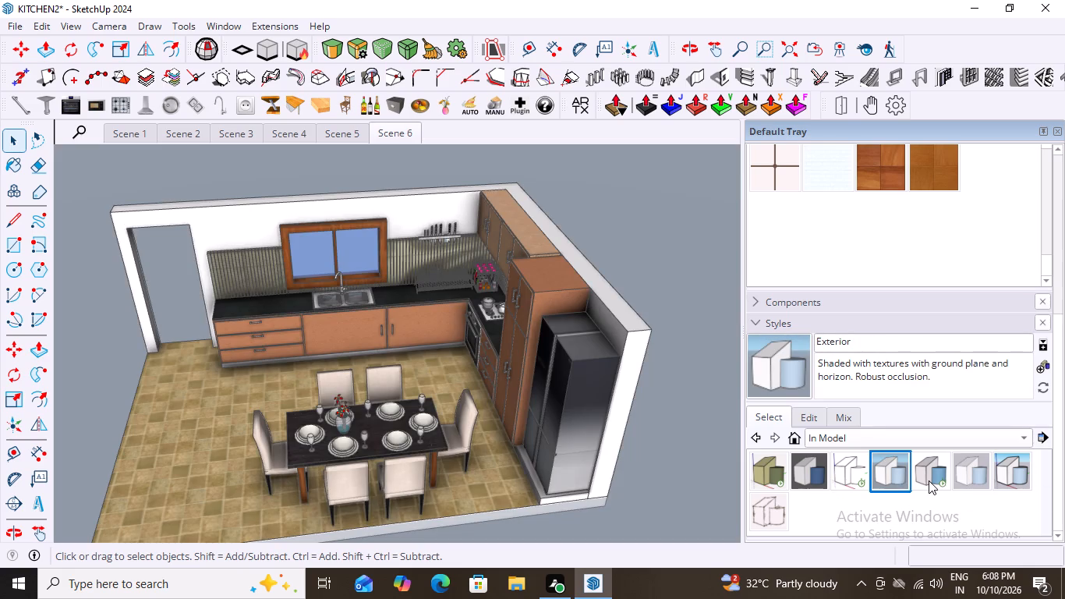
pyautogui.click(929, 480)
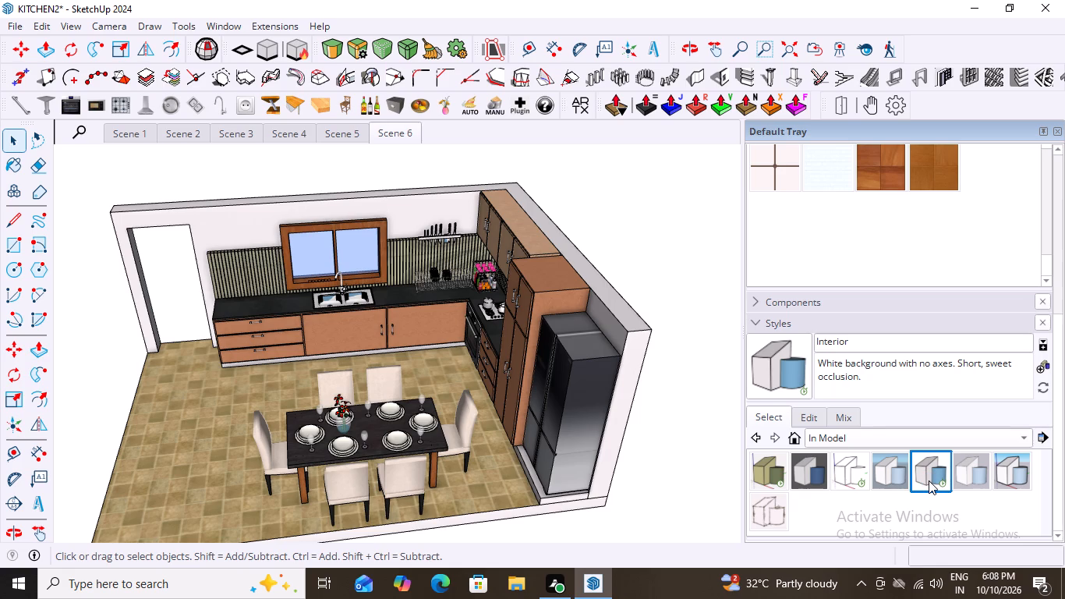
# Add and update a scene storing an angled view towards the oven corner, with doorway, counters, dining table and refrigerator, in Interior style.
pyautogui.moveTo(594, 473); pyautogui.dragTo(702, 433, button='middle')
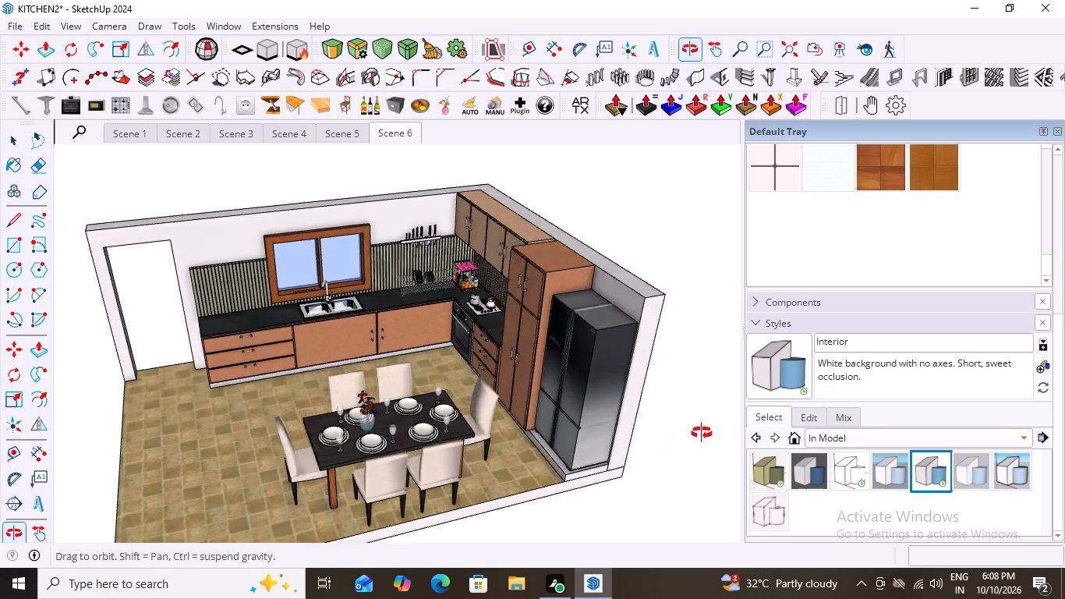
pyautogui.moveTo(702, 433); pyautogui.dragTo(699, 453, button='middle')
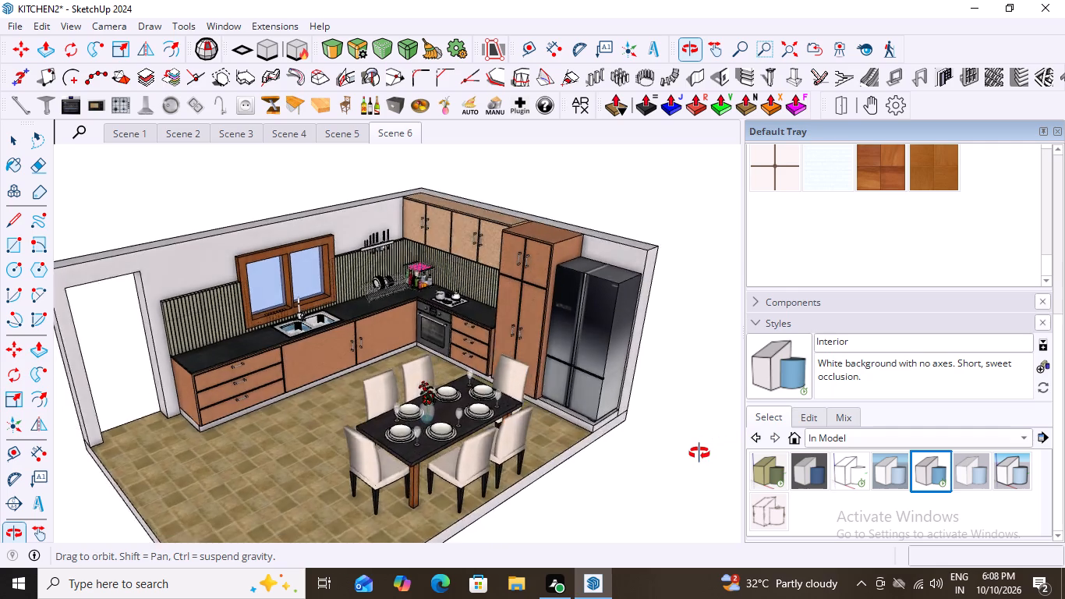
pyautogui.moveTo(699, 453); pyautogui.dragTo(726, 452, button='middle')
pyautogui.scroll(1, 726, 452)
pyautogui.scroll(-2, 681, 457)
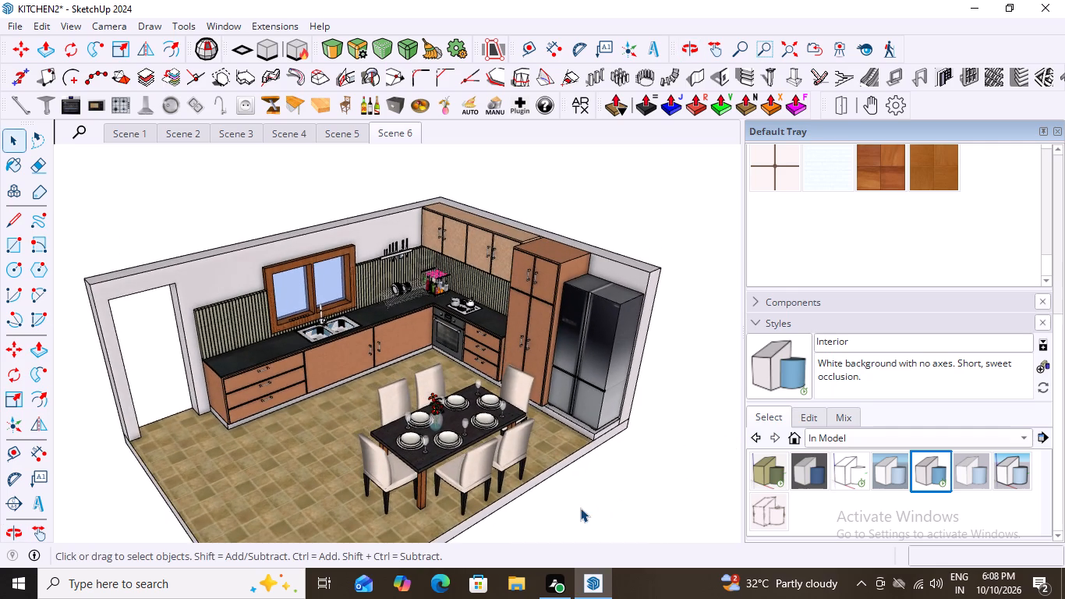
pyautogui.scroll(2, 571, 509)
pyautogui.scroll(-1, 599, 498)
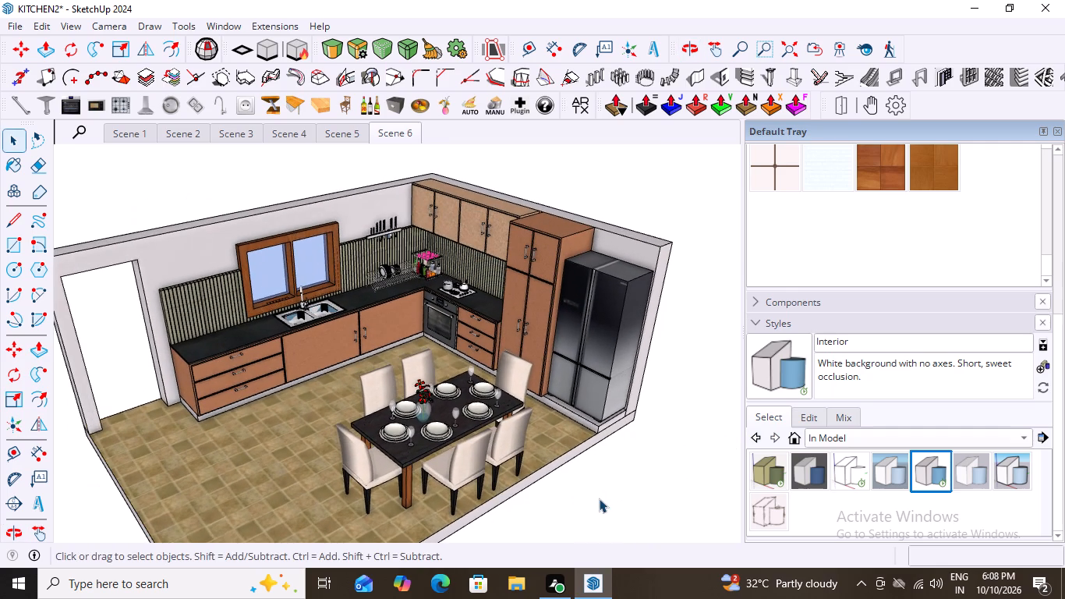
pyautogui.rightClick(451, 133)
pyautogui.rightClick(415, 136)
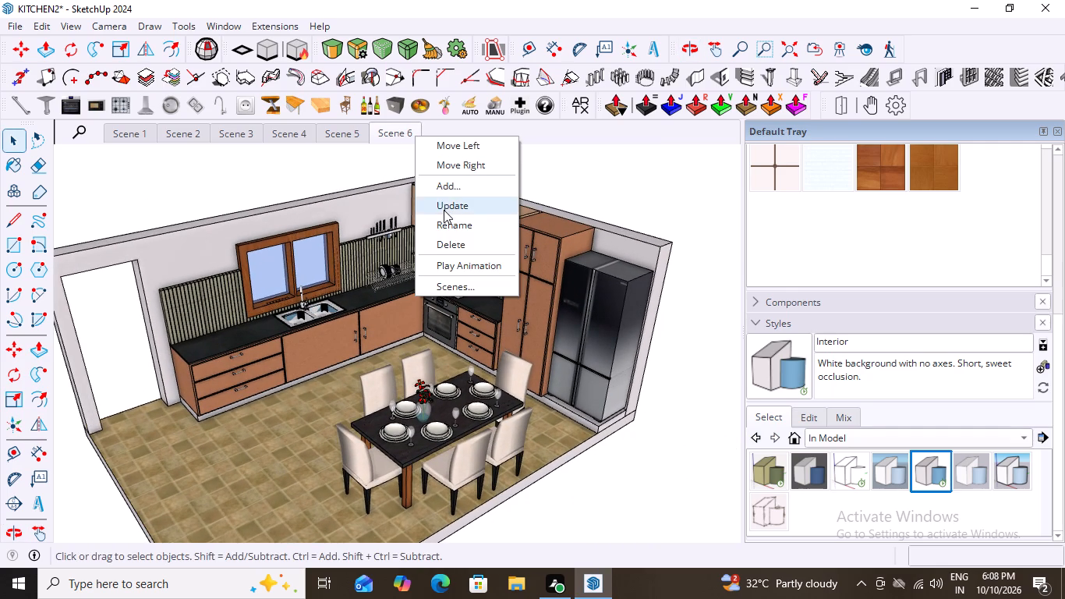
pyautogui.click(444, 185)
pyautogui.rightClick(460, 143)
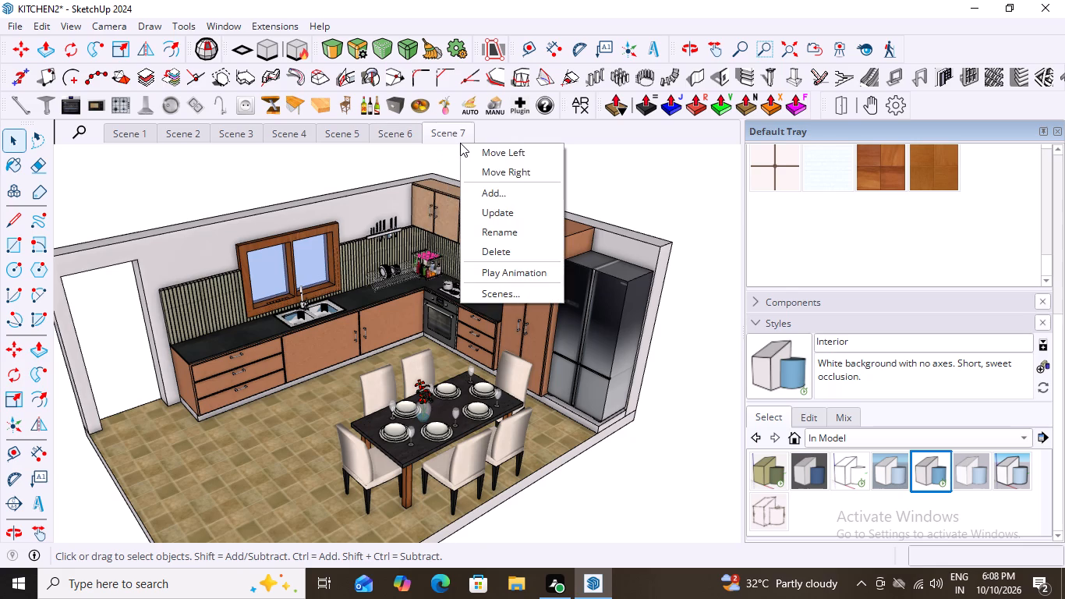
pyautogui.click(487, 214)
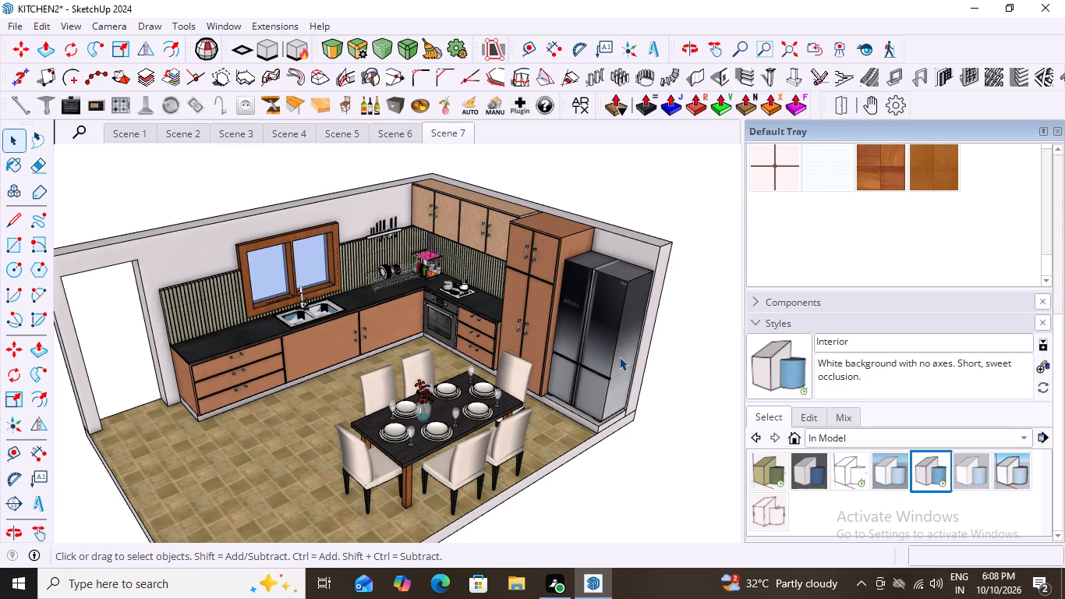
# Close the Default Tray to widen the modelling area around the kitchen.
pyautogui.scroll(-2, 620, 357)
pyautogui.click(1056, 129)
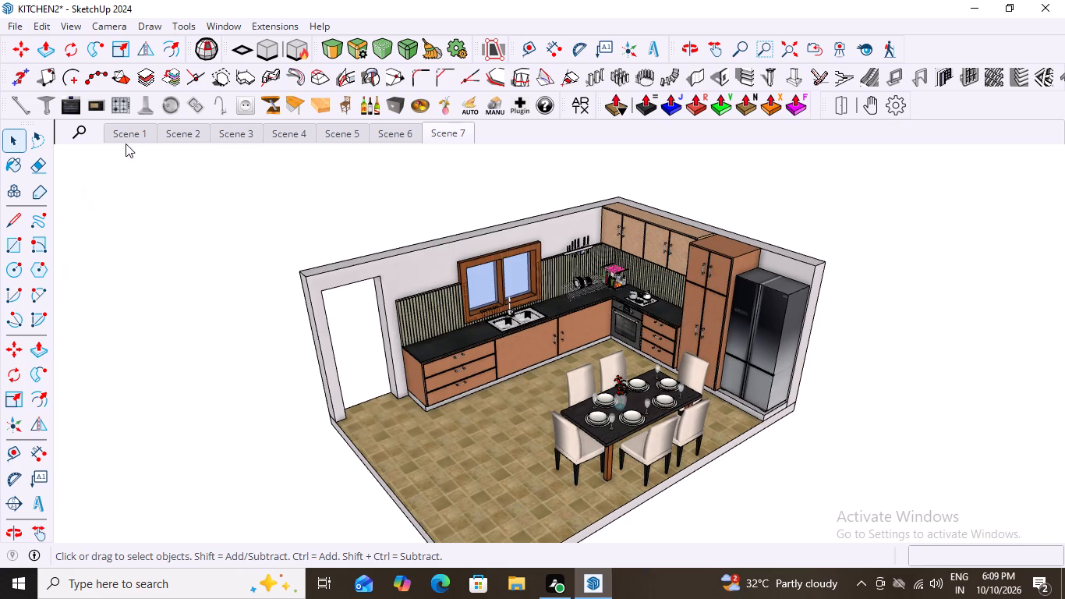
# Play the scene animation from Scene 1 and move the Animation window clear of the kitchen to review the saved views.
pyautogui.click(128, 133)
pyautogui.rightClick(128, 133)
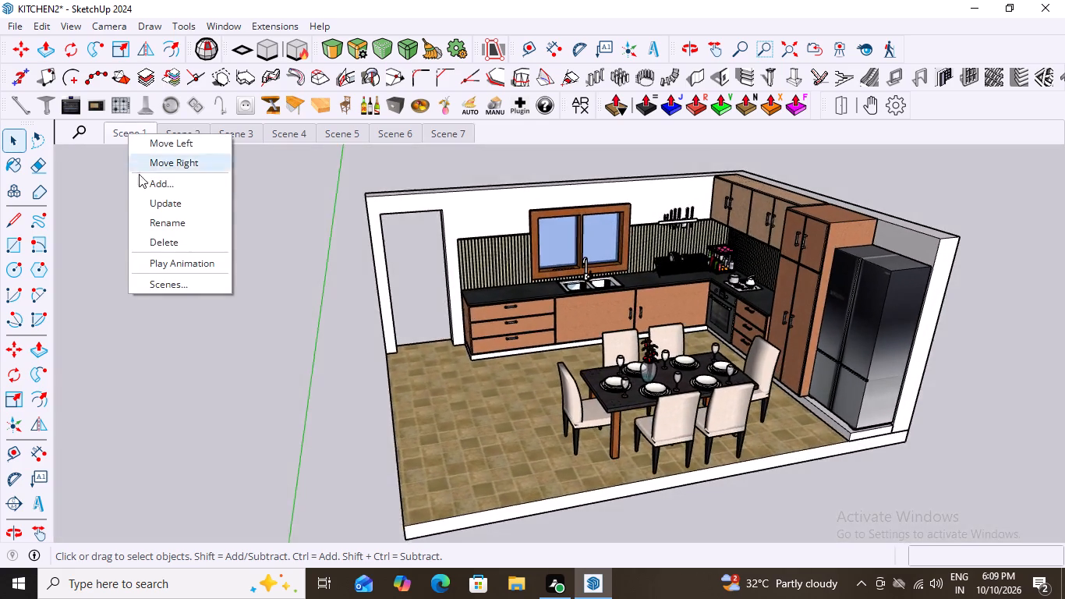
pyautogui.click(158, 262)
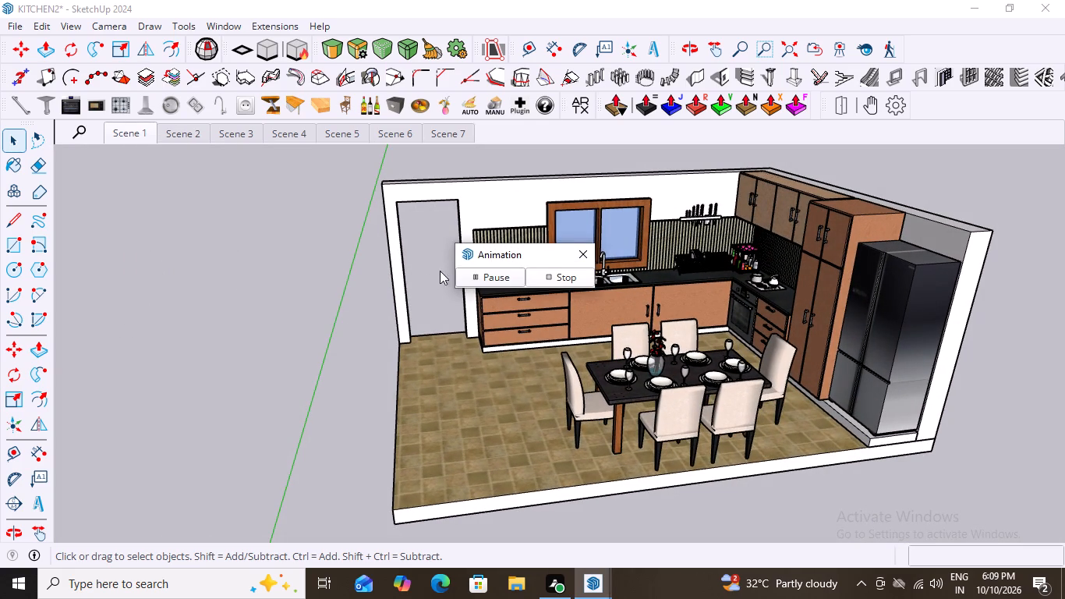
pyautogui.moveTo(581, 252); pyautogui.dragTo(762, 214)
pyautogui.moveTo(755, 216); pyautogui.dragTo(718, 225)
pyautogui.moveTo(484, 253); pyautogui.dragTo(112, 172)
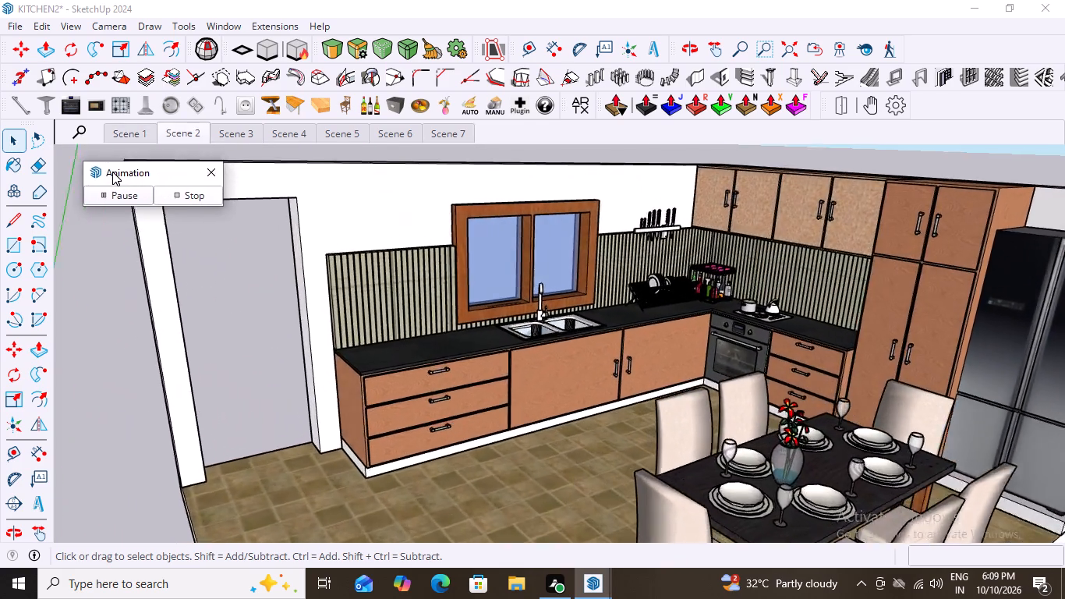
pyautogui.moveTo(112, 172); pyautogui.dragTo(961, 45)
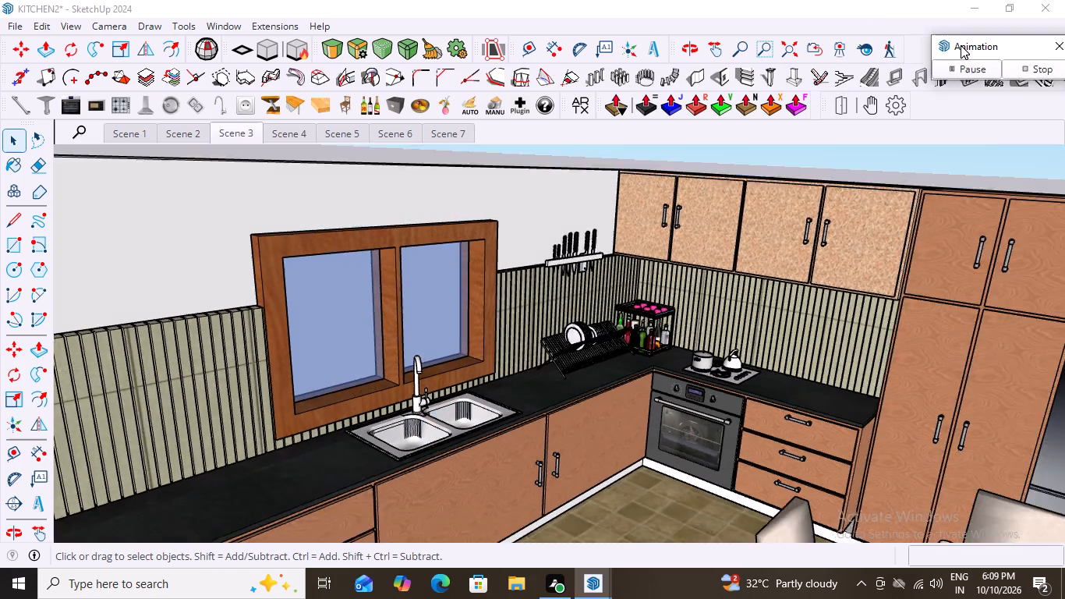
pyautogui.moveTo(961, 45); pyautogui.dragTo(948, 101)
pyautogui.scroll(-3, 983, 284)
pyautogui.scroll(-1, 904, 353)
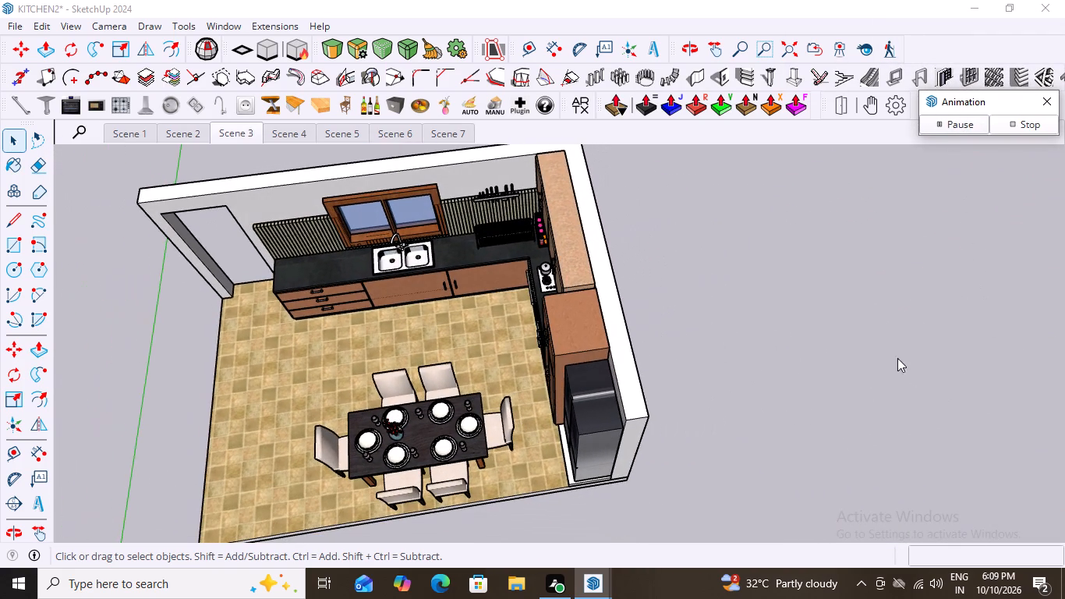
pyautogui.scroll(-1, 897, 358)
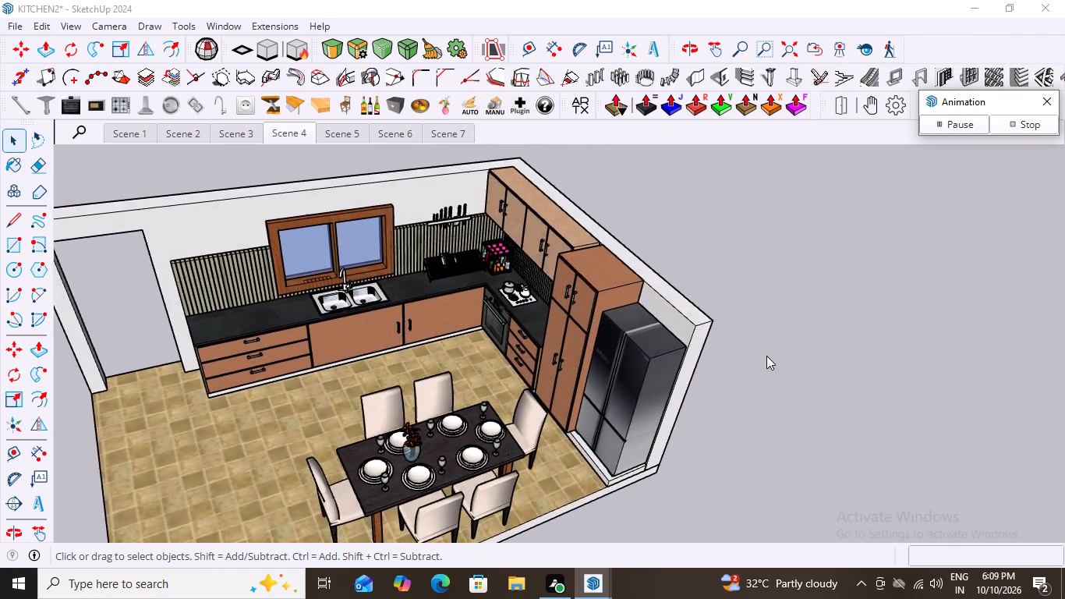
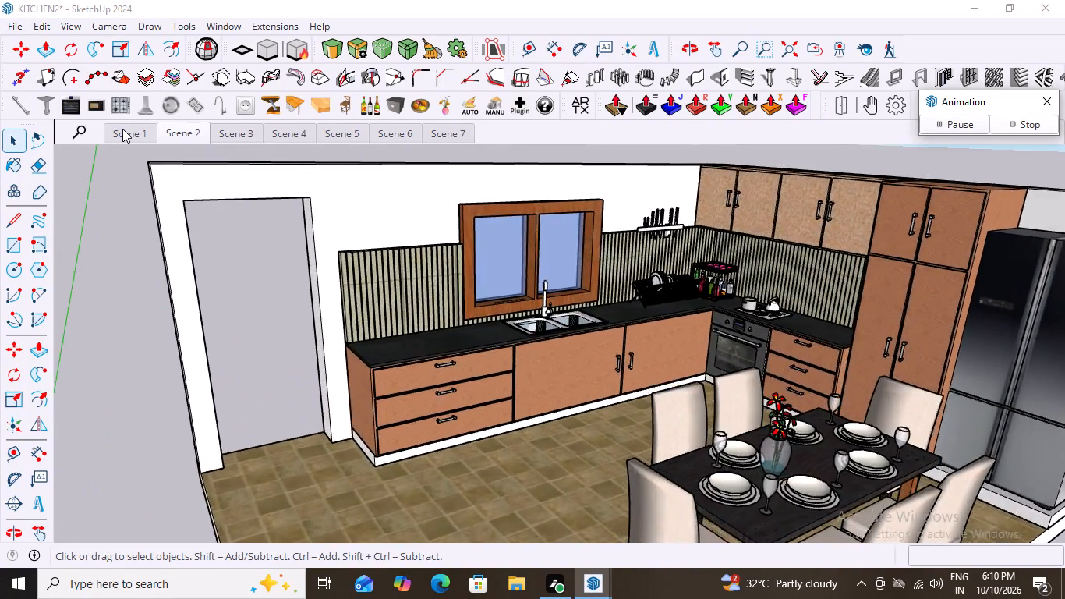
# Stop the running scene animation and return to the overall kitchen view stored in Scene 1.
pyautogui.click(122, 129)
pyautogui.click(122, 129)
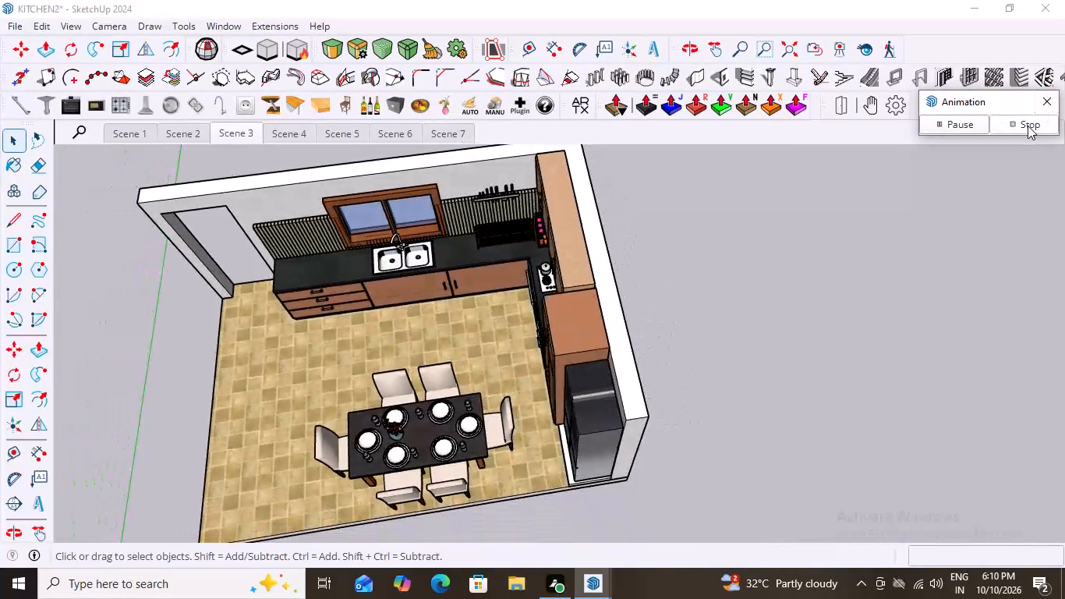
pyautogui.click(1028, 126)
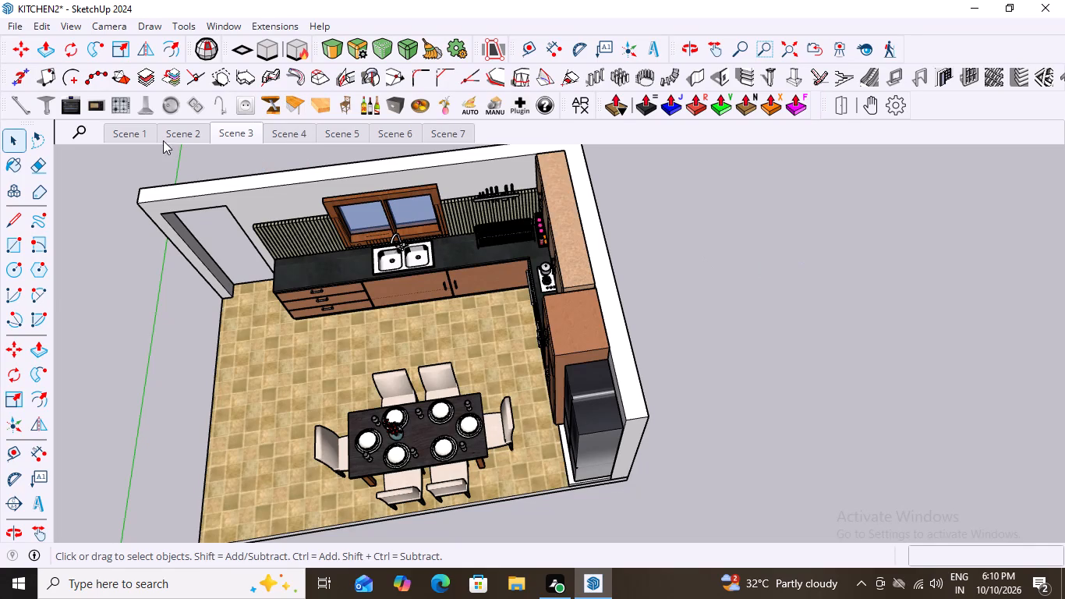
pyautogui.click(144, 135)
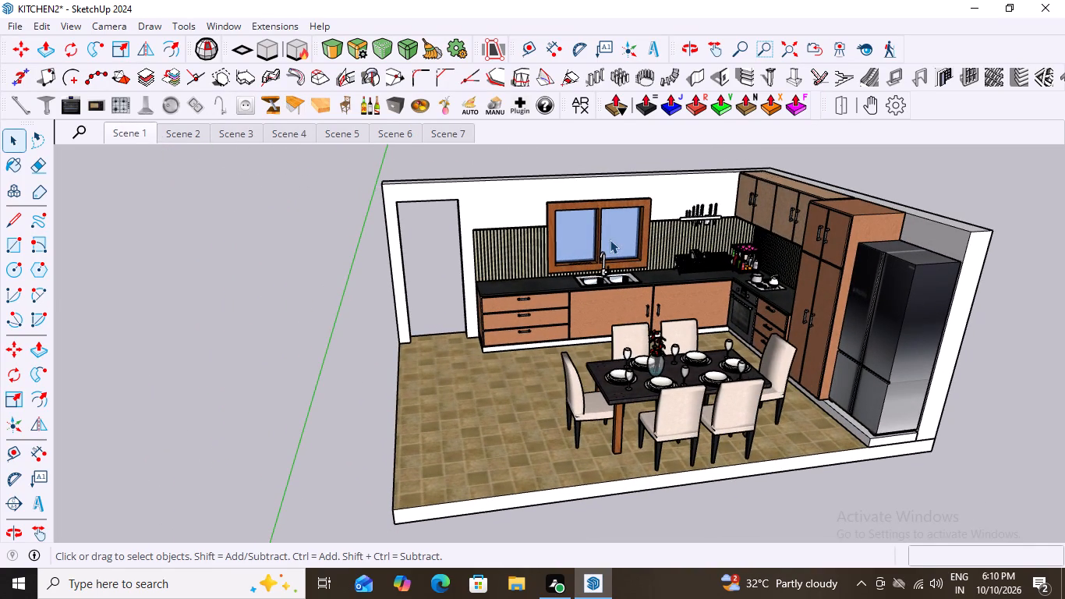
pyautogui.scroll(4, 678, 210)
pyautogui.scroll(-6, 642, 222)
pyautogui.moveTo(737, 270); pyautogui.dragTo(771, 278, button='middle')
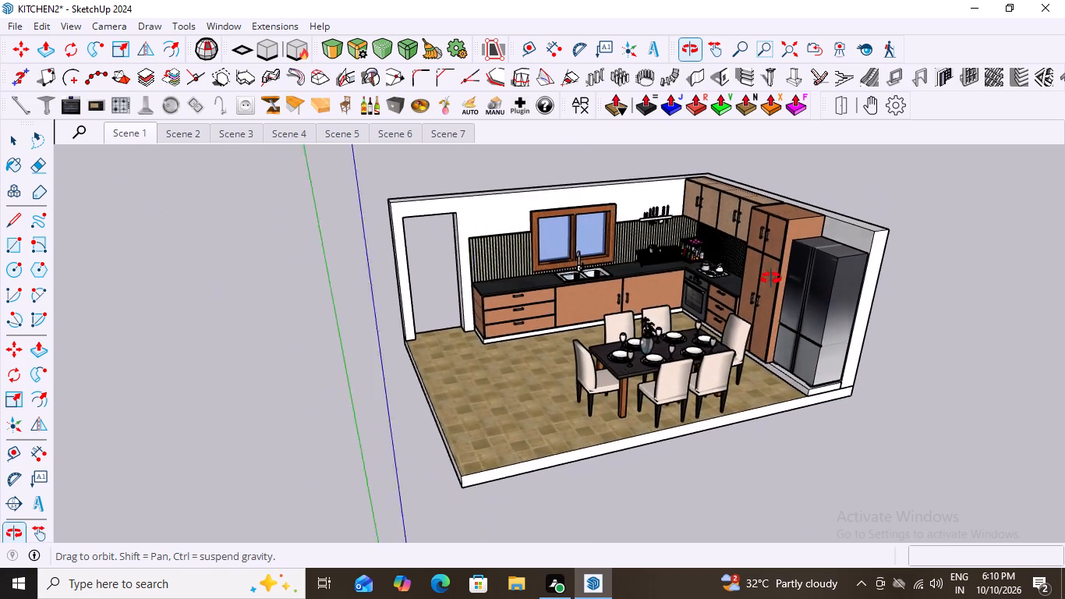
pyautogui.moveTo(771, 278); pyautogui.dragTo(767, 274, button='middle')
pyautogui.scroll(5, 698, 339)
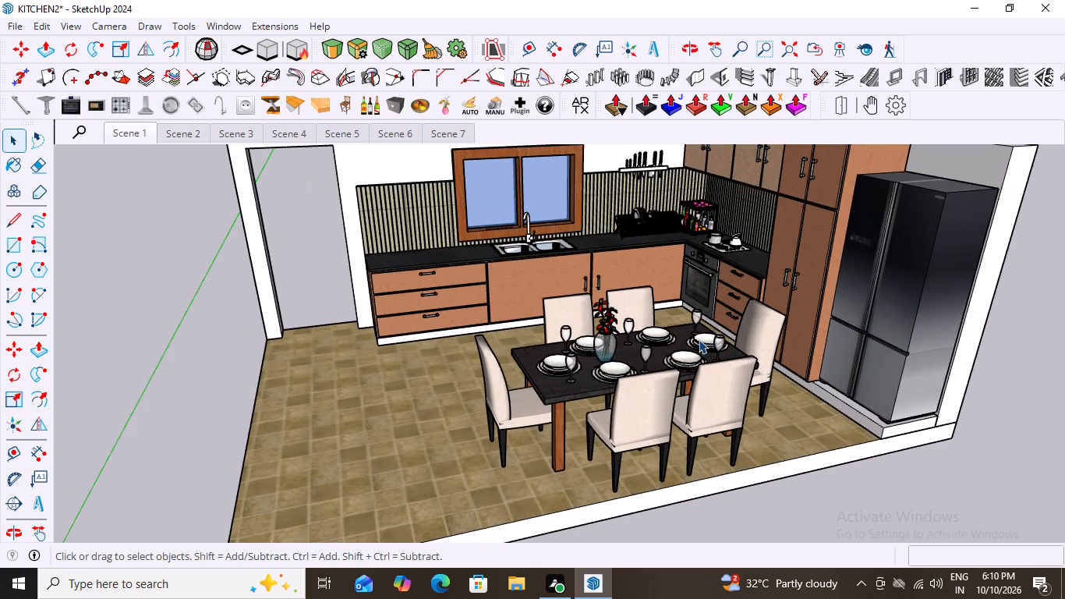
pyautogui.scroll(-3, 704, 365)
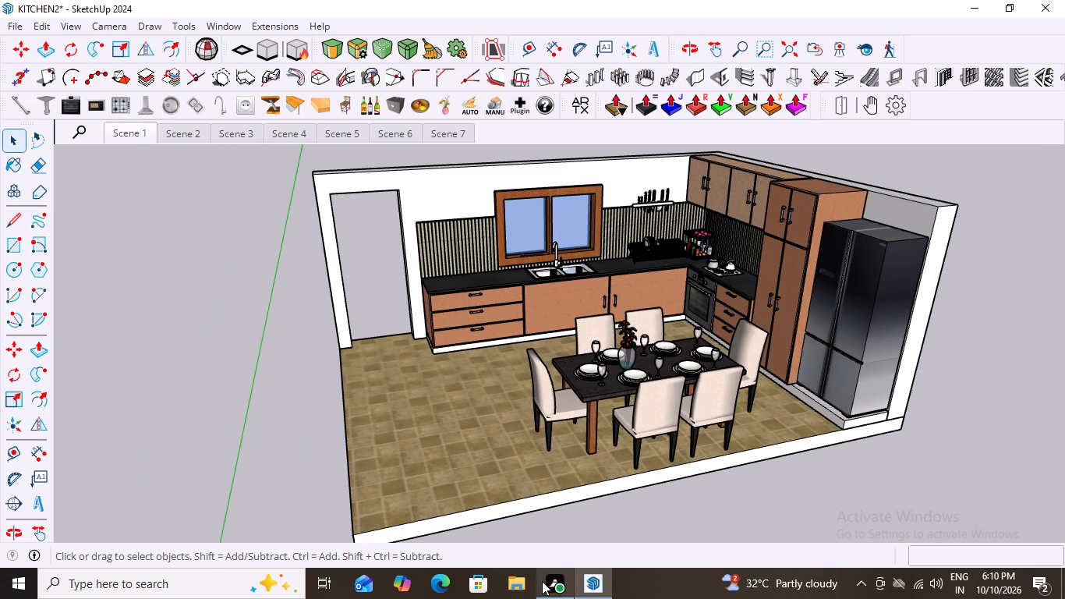
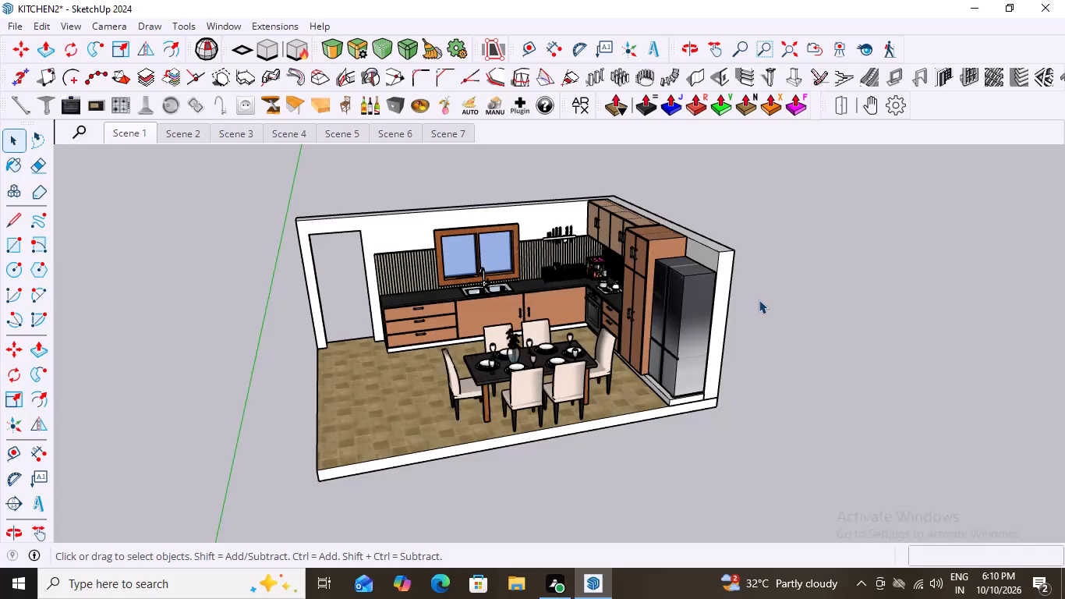
# Examine the whole furnished kitchen in Scene 1's style from several angles and distances.
pyautogui.scroll(-15, 409, 306)
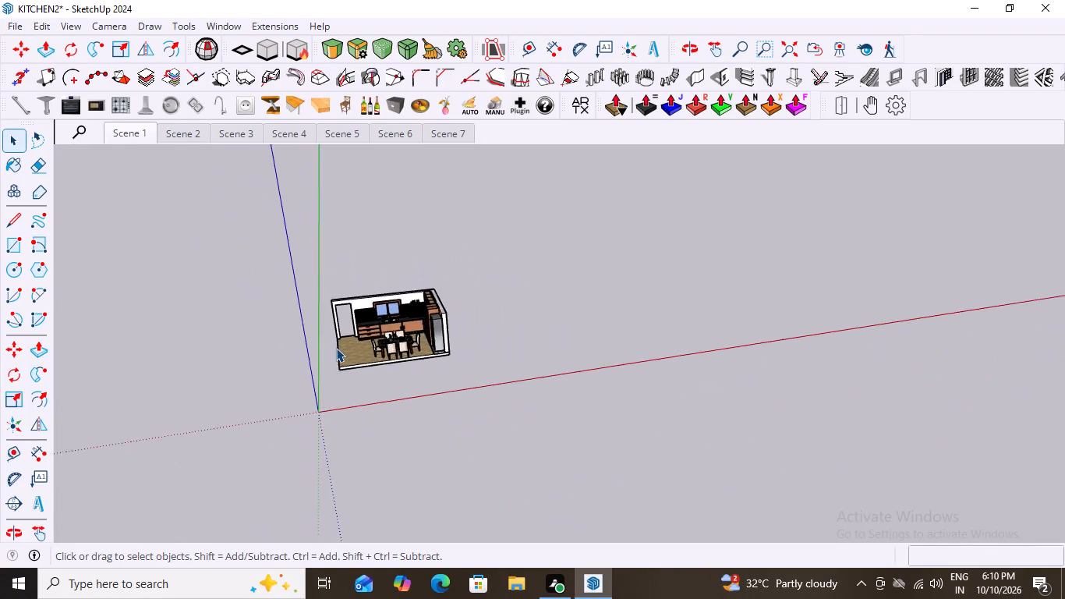
pyautogui.scroll(-10, 336, 348)
pyautogui.moveTo(578, 321); pyautogui.dragTo(540, 286, button='middle')
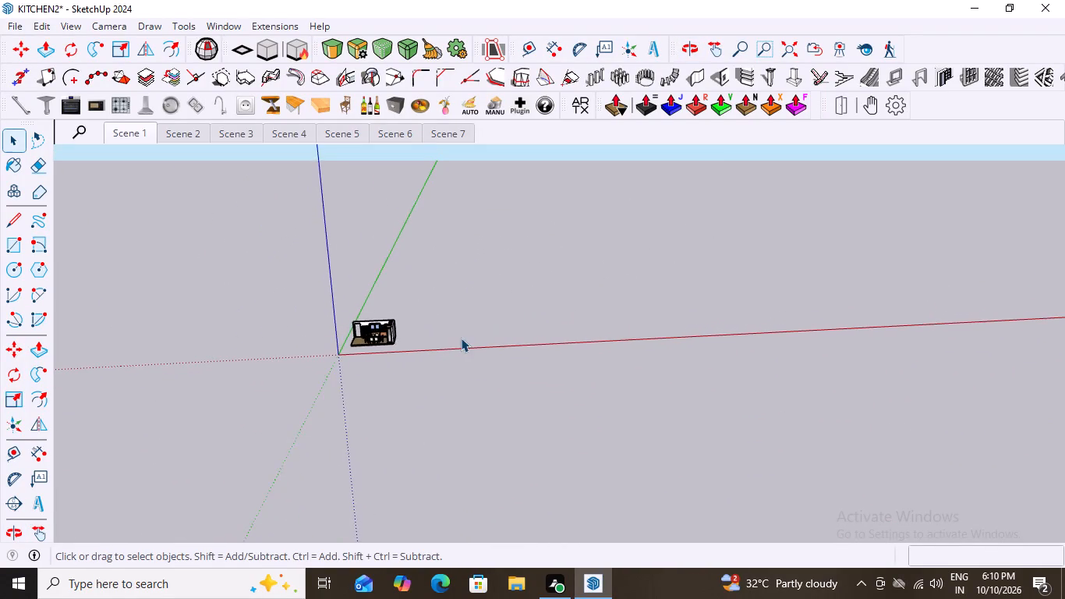
pyautogui.scroll(15, 461, 338)
pyautogui.scroll(-6, 671, 239)
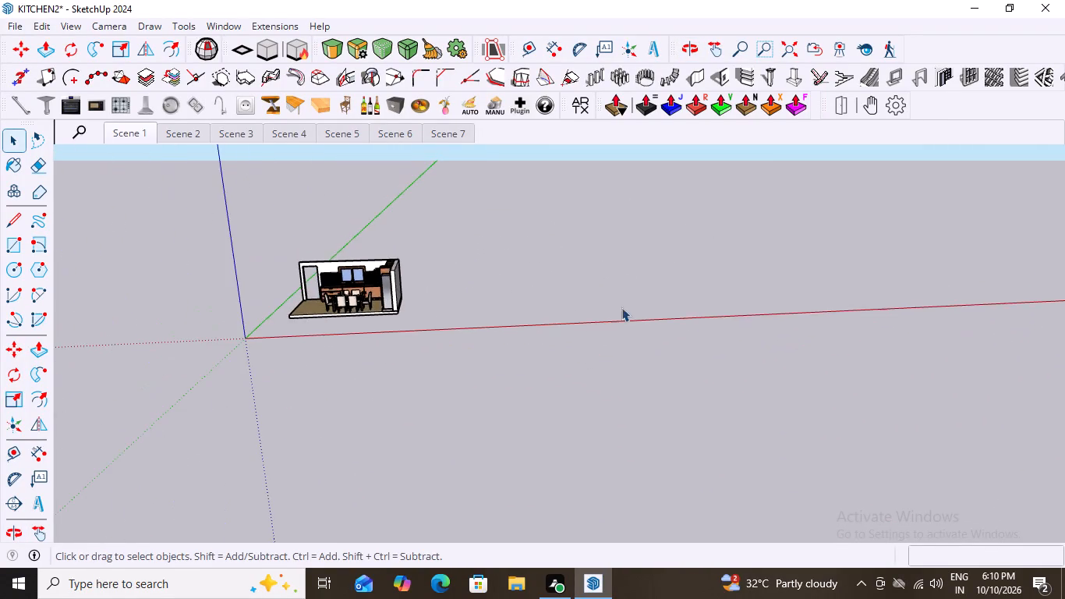
pyautogui.moveTo(542, 297); pyautogui.dragTo(519, 278, button='middle')
pyautogui.scroll(6, 519, 278)
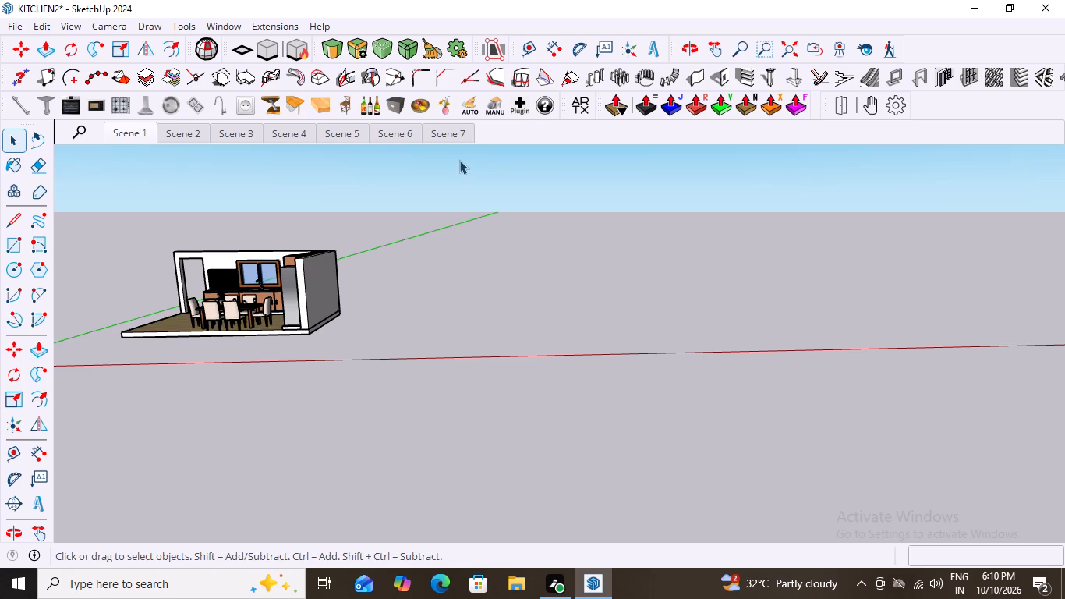
pyautogui.scroll(-7, 649, 289)
pyautogui.moveTo(452, 316); pyautogui.dragTo(495, 431, button='middle')
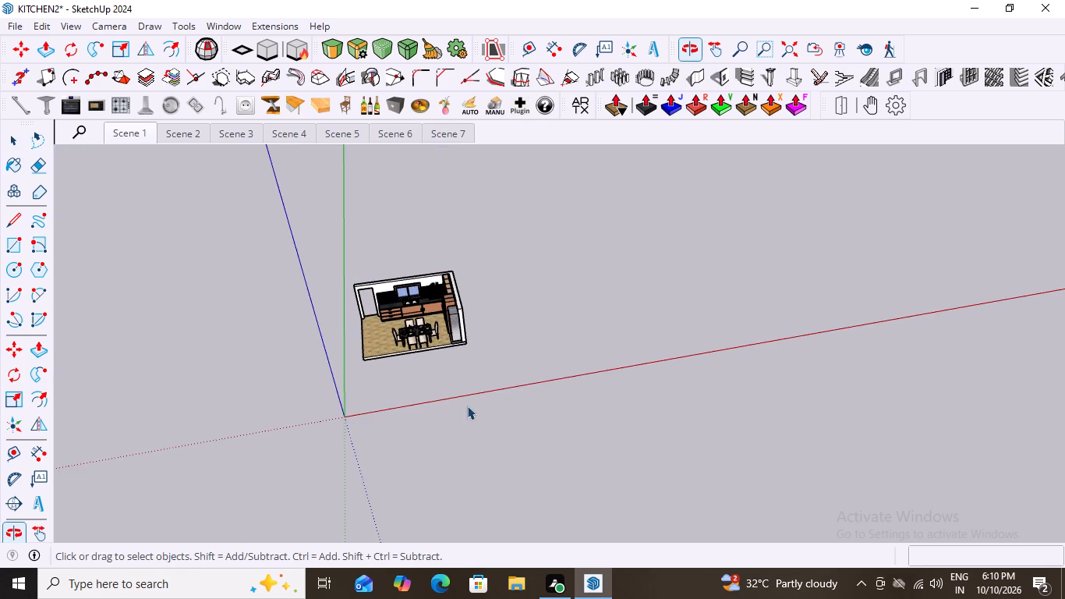
pyautogui.scroll(11, 410, 335)
pyautogui.scroll(-3, 444, 370)
pyautogui.scroll(1, 444, 370)
pyautogui.scroll(-3, 456, 370)
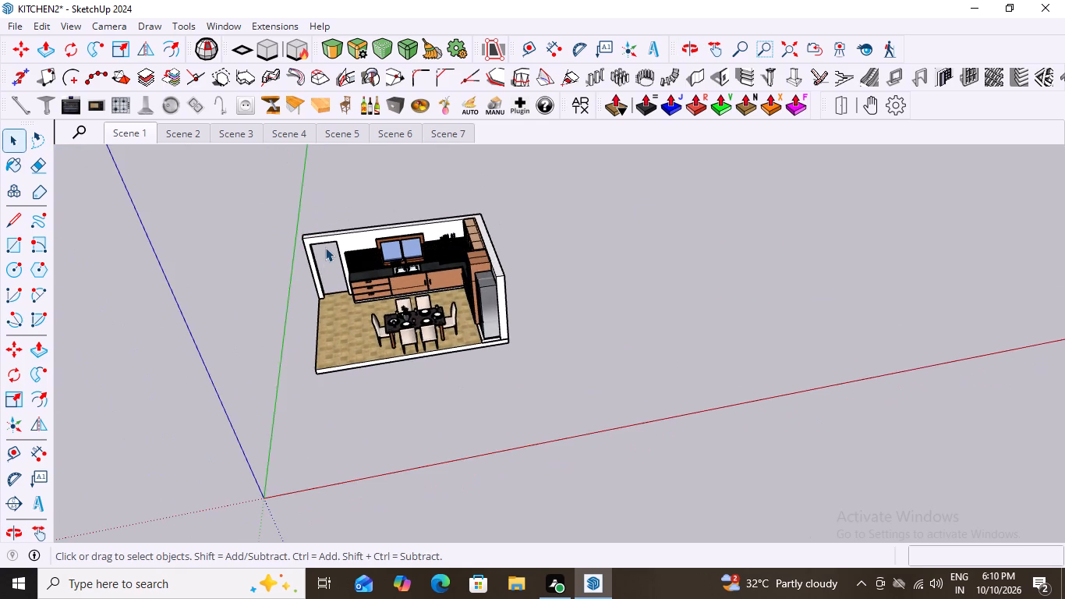
pyautogui.middleClick(327, 244)
pyautogui.scroll(10, 327, 244)
pyautogui.scroll(-3, 385, 264)
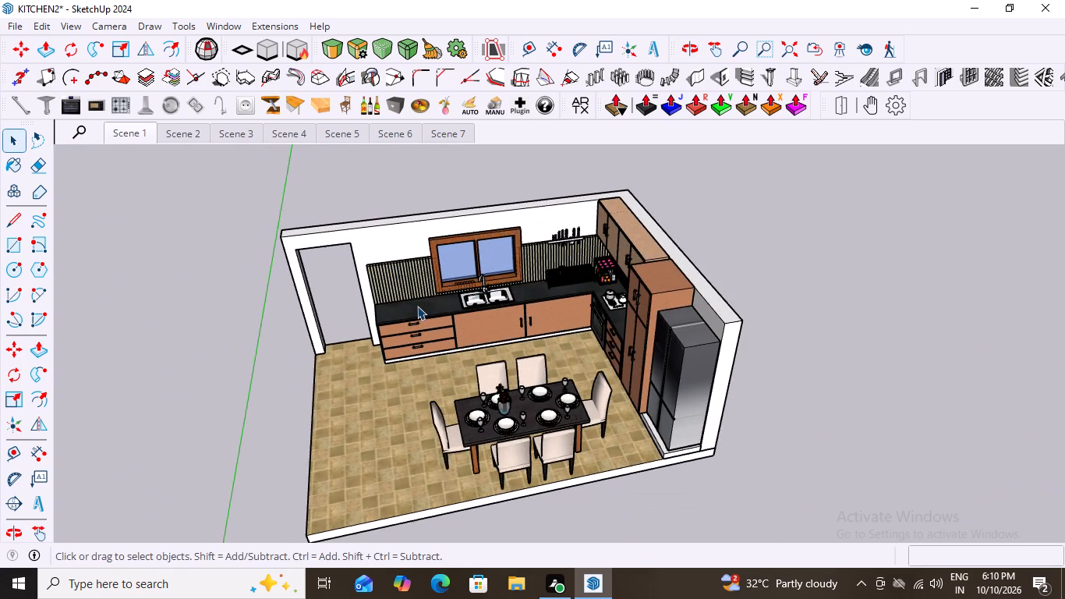
pyautogui.moveTo(421, 306); pyautogui.dragTo(518, 267, button='middle')
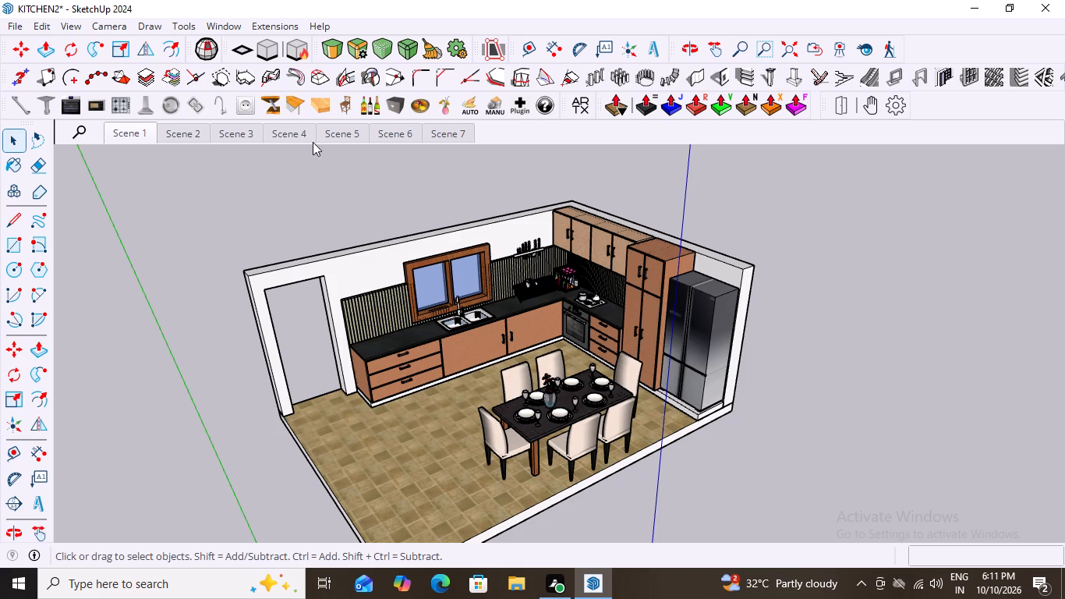
# Switch to Scene 7 and examine the kitchen layout in that scene's display style.
pyautogui.click(453, 132)
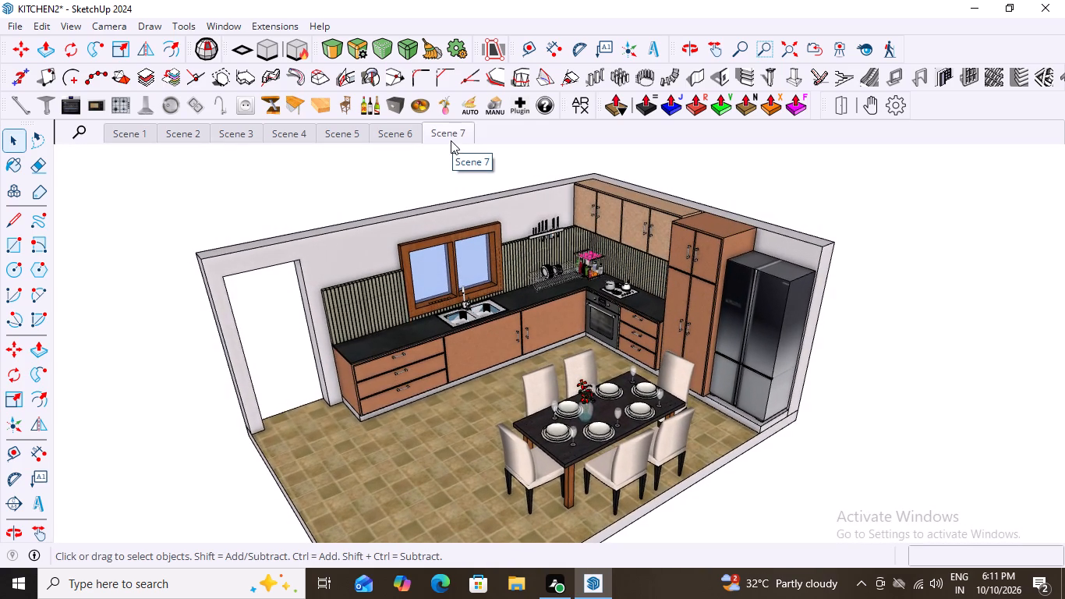
pyautogui.scroll(-2, 492, 278)
pyautogui.scroll(2, 448, 332)
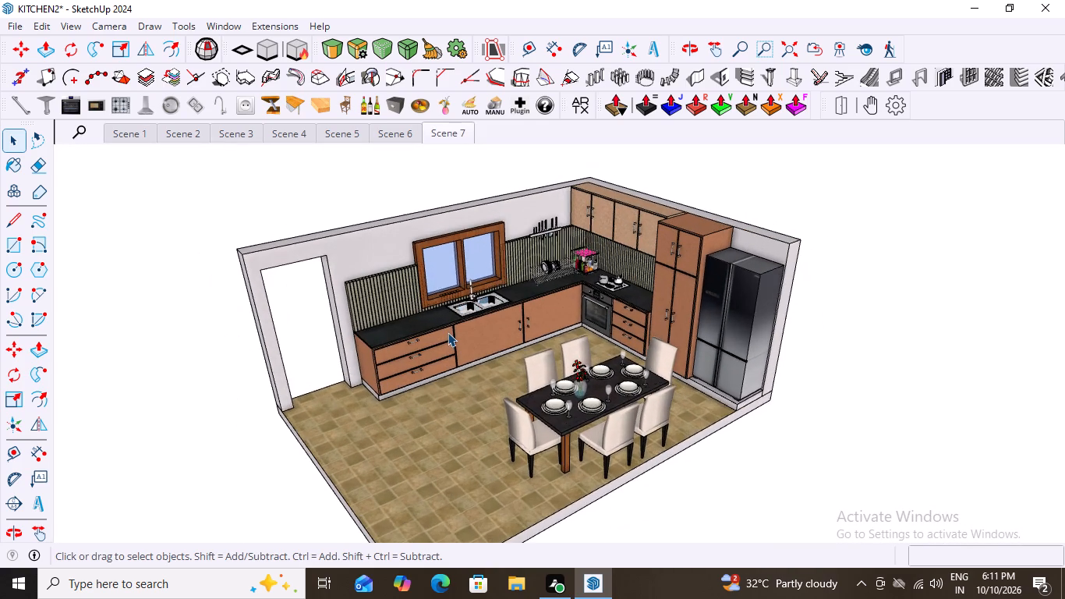
pyautogui.scroll(-1, 451, 324)
pyautogui.moveTo(455, 333); pyautogui.dragTo(467, 329, button='middle')
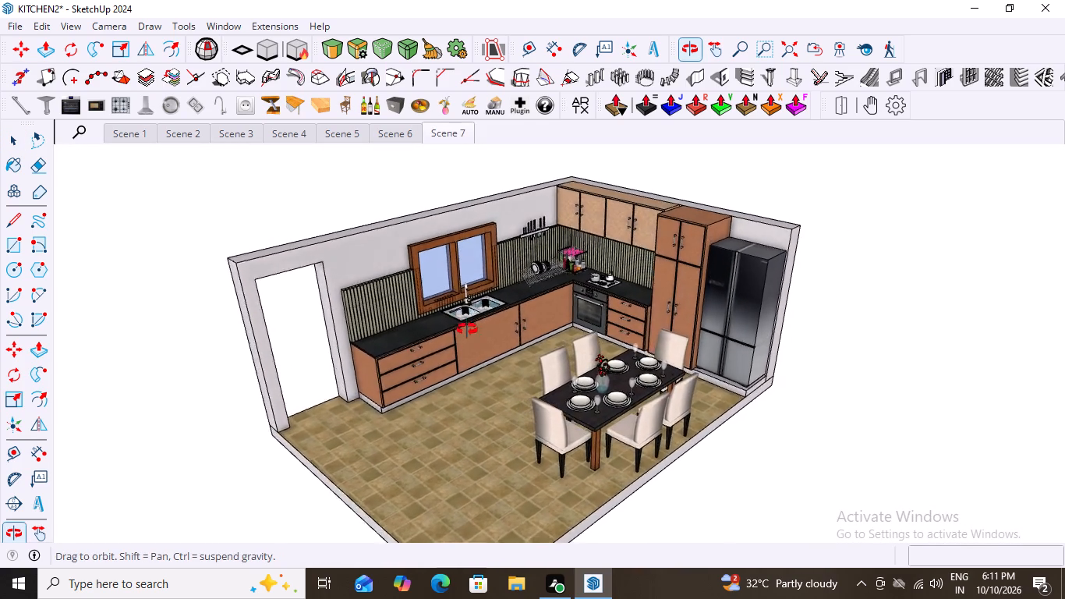
pyautogui.moveTo(467, 329); pyautogui.dragTo(455, 324, button='middle')
pyautogui.scroll(-2, 455, 324)
pyautogui.scroll(2, 423, 348)
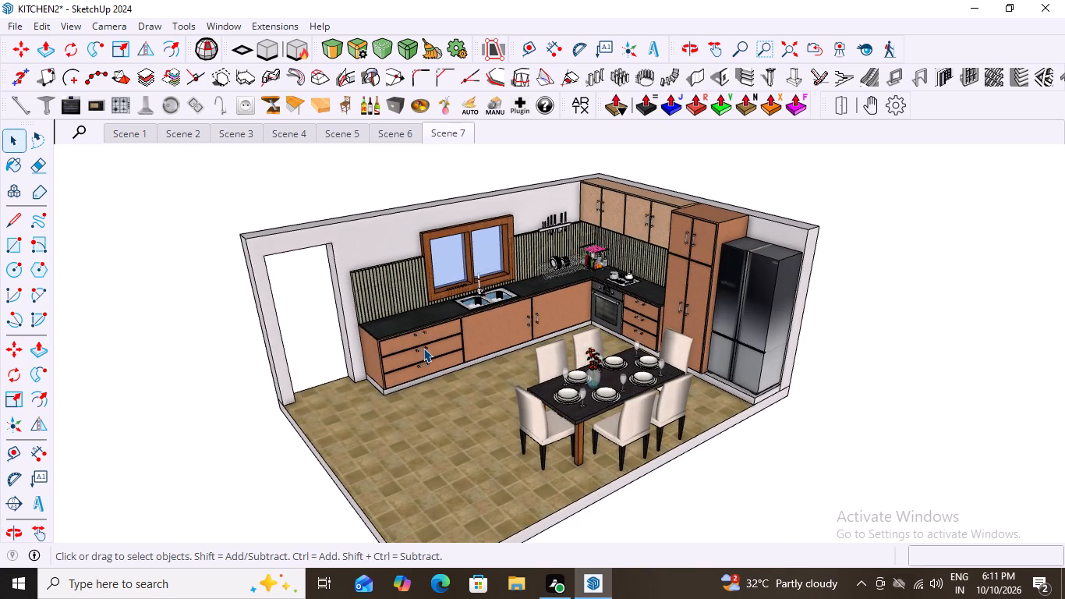
pyautogui.scroll(-2, 423, 348)
pyautogui.scroll(1, 423, 348)
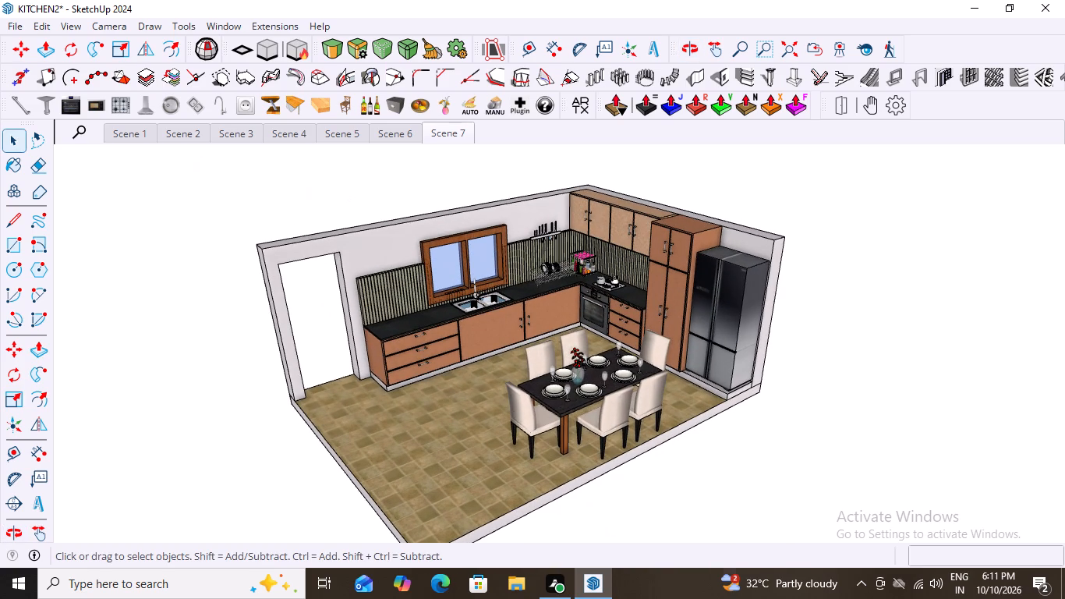
# Return to Scene 1 and save the model as KITCHEN2.skp in Documents, replacing the existing file.
pyautogui.click(115, 135)
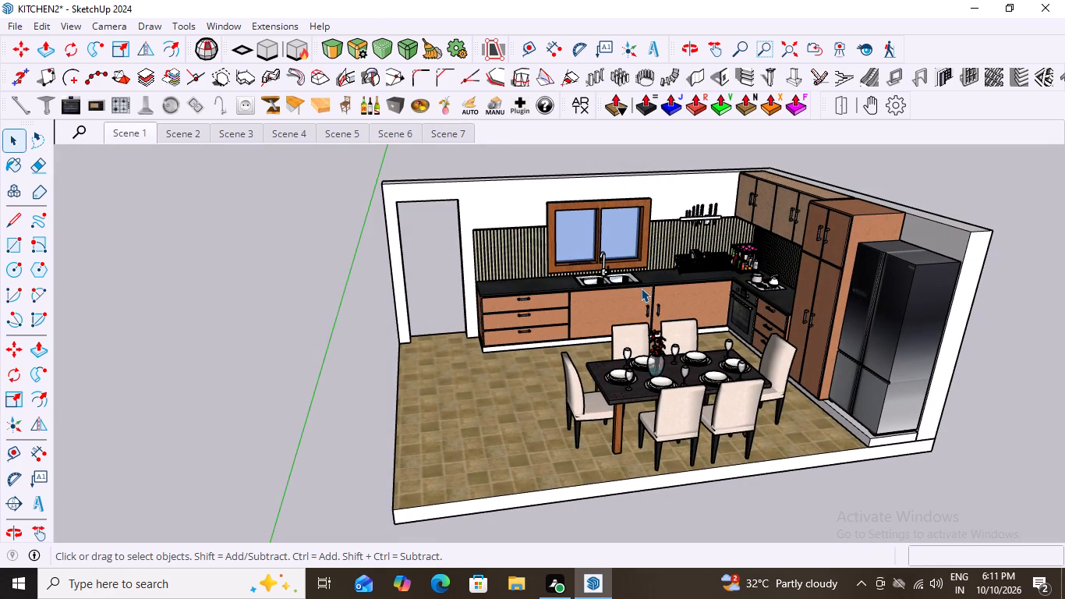
pyautogui.click(10, 26)
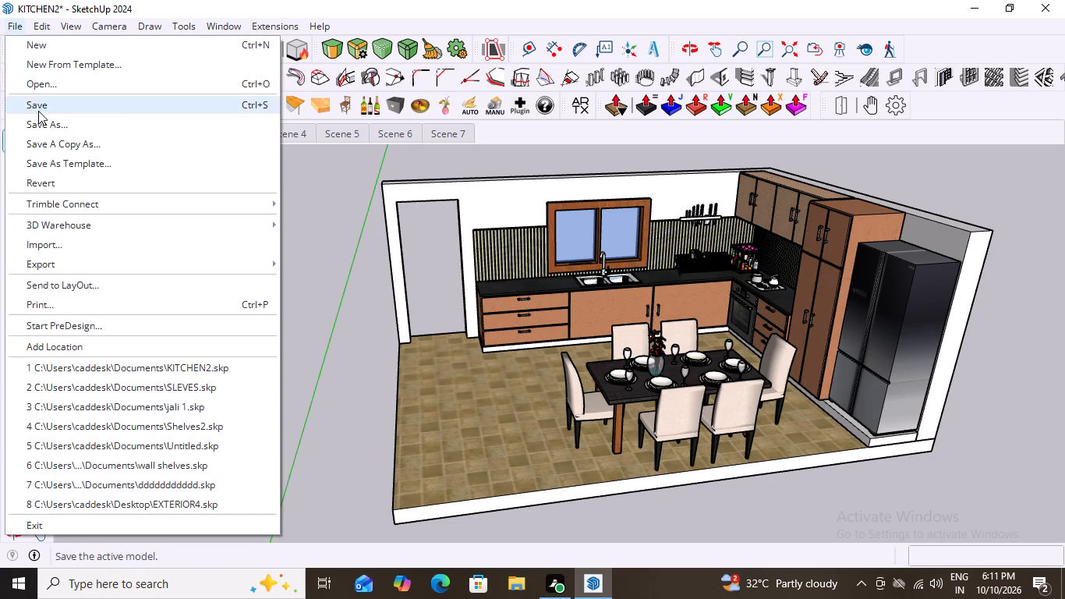
pyautogui.click(46, 122)
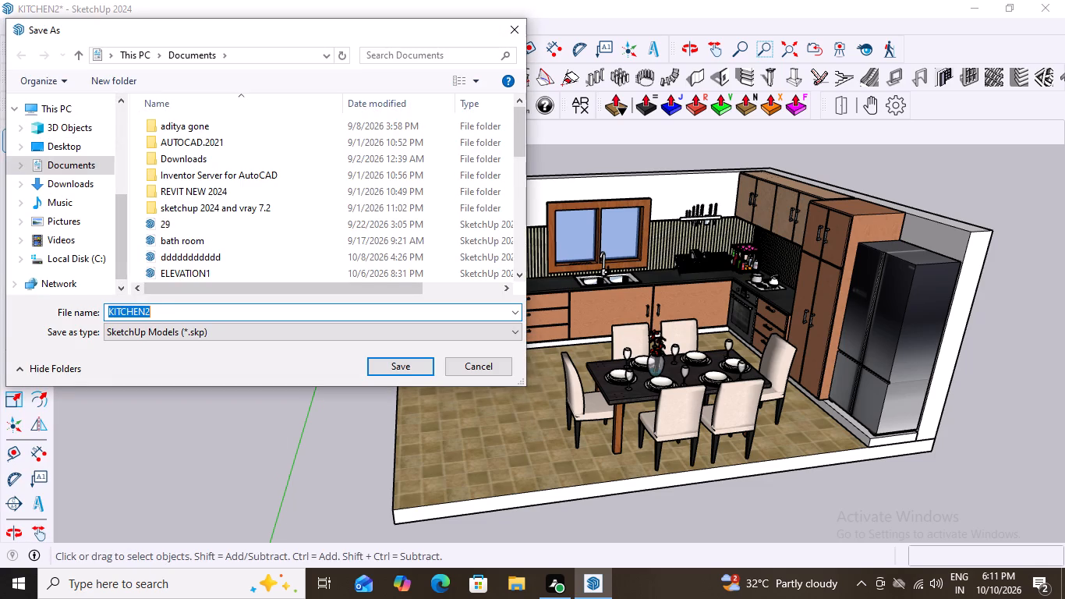
pyautogui.click(162, 313)
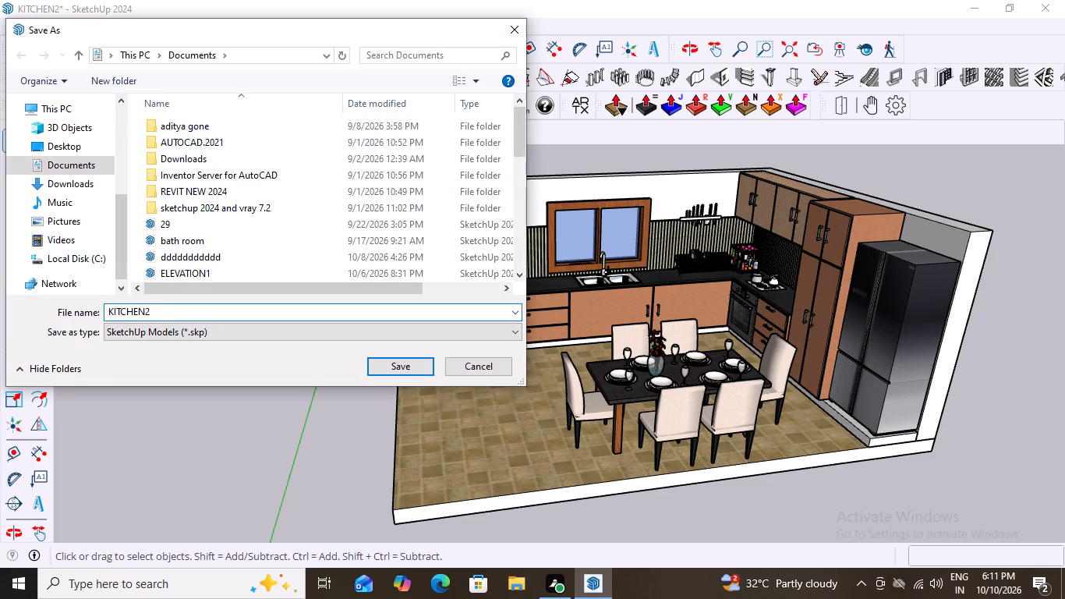
pyautogui.press('BackSpace')
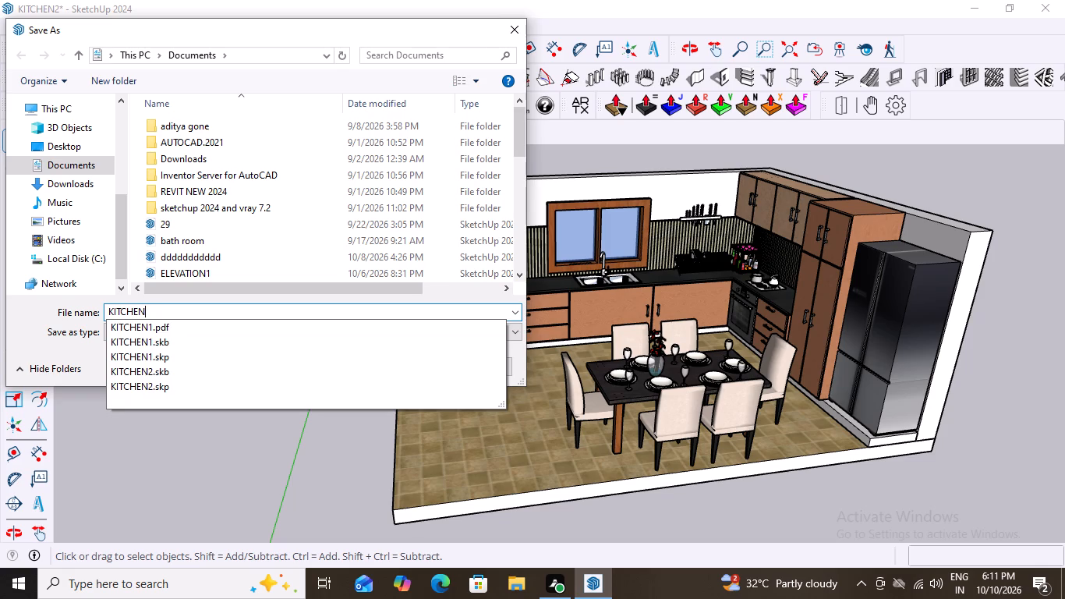
pyautogui.press('2')
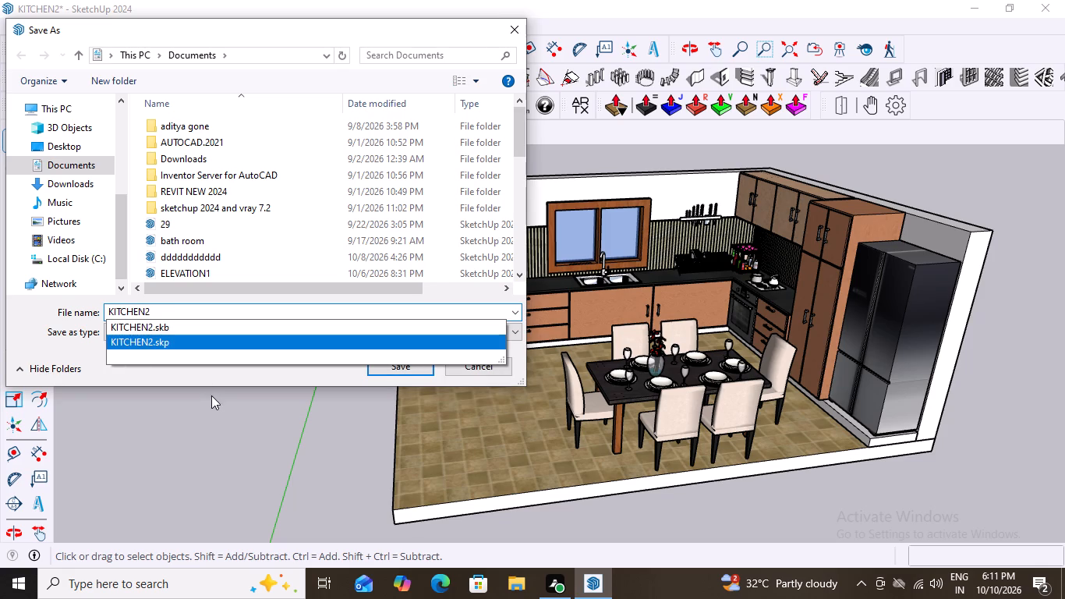
pyautogui.click(168, 347)
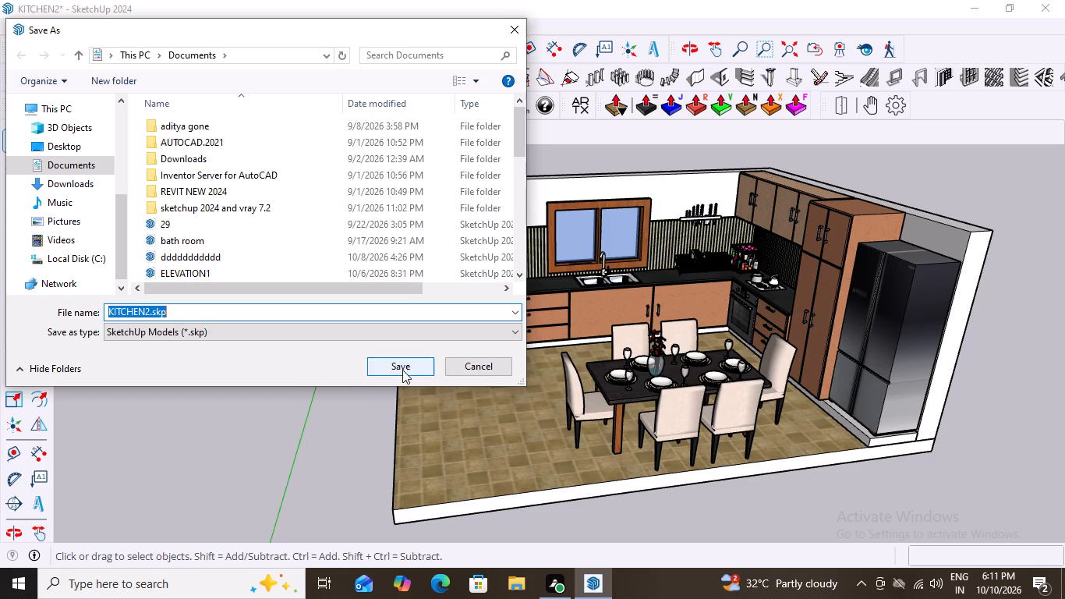
pyautogui.click(402, 367)
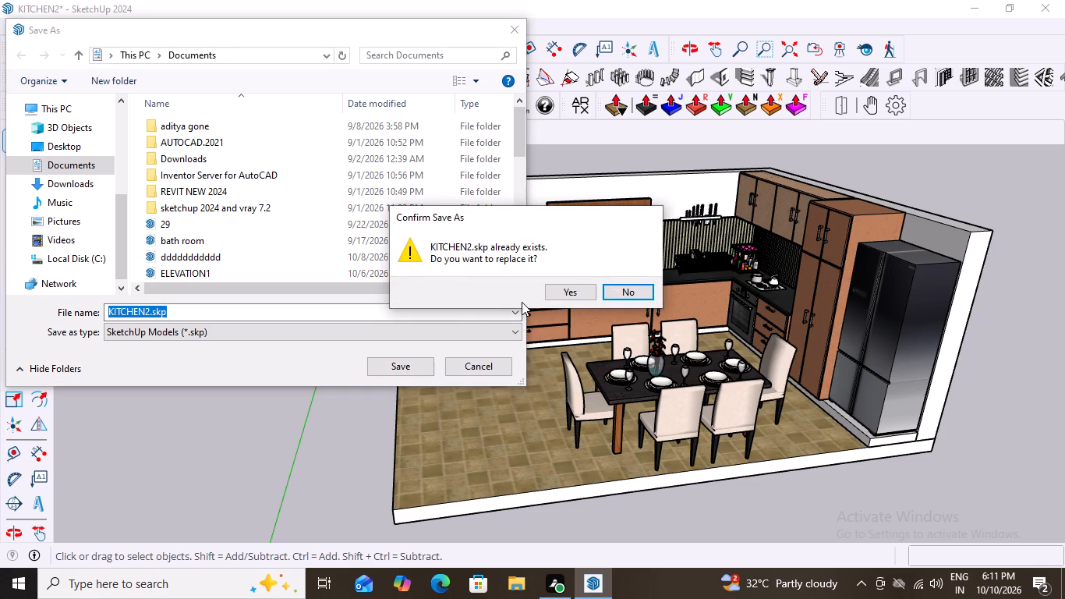
pyautogui.click(573, 290)
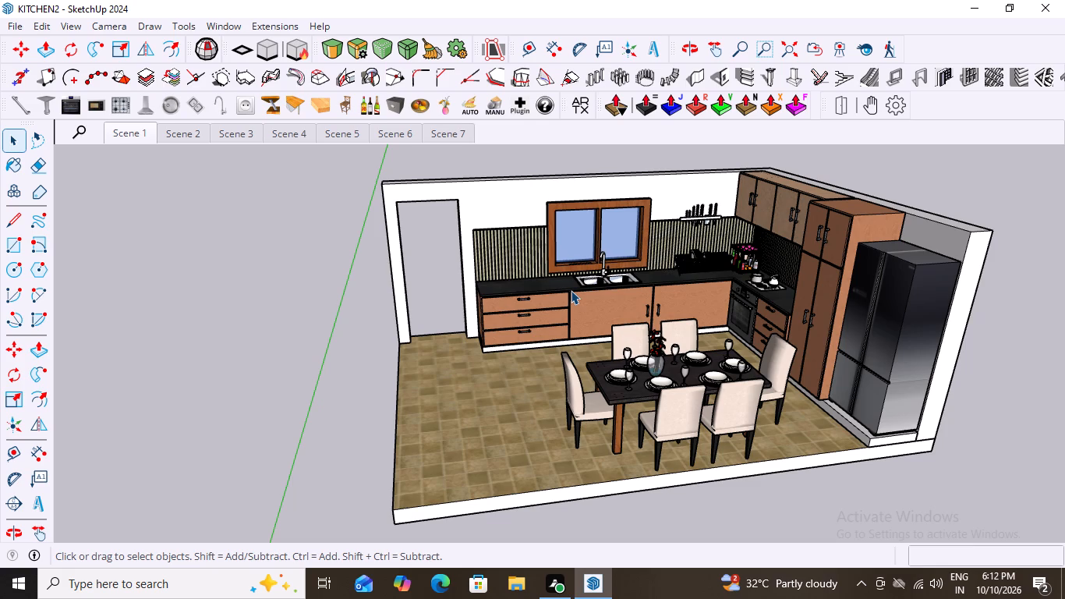
# Switch to Scene 5 and examine its styled kitchen from several angles, ending with the whole room in view.
pyautogui.click(341, 134)
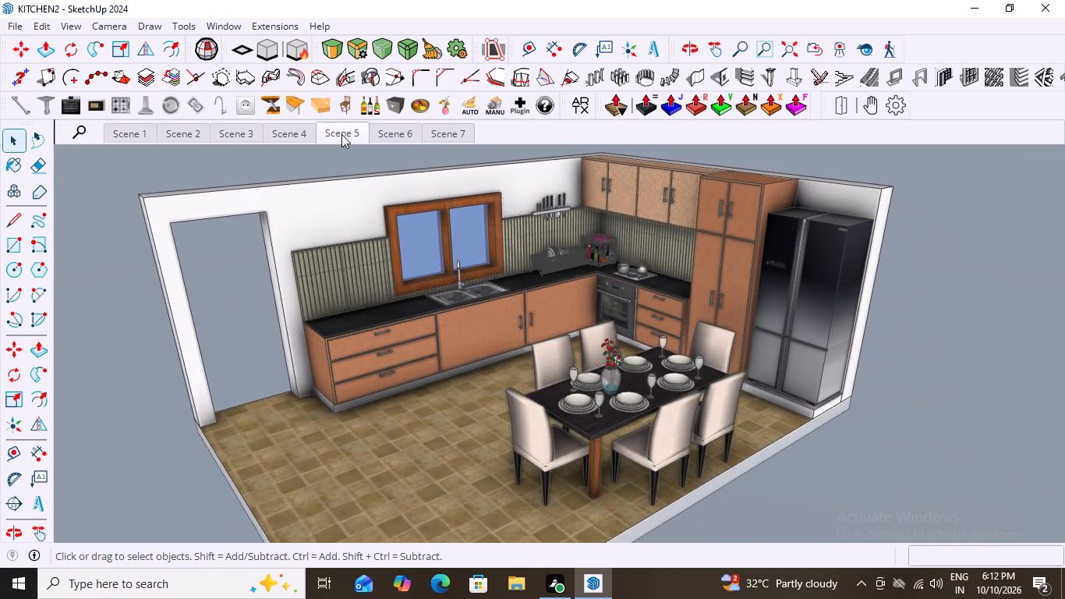
pyautogui.scroll(-6, 515, 303)
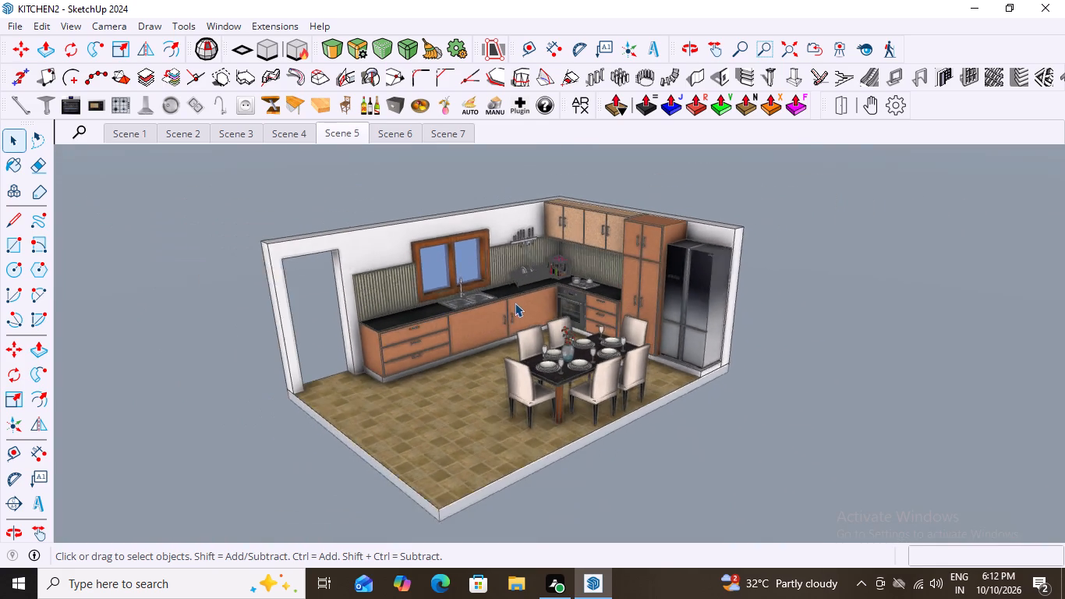
pyautogui.scroll(9, 532, 356)
pyautogui.scroll(-2, 532, 356)
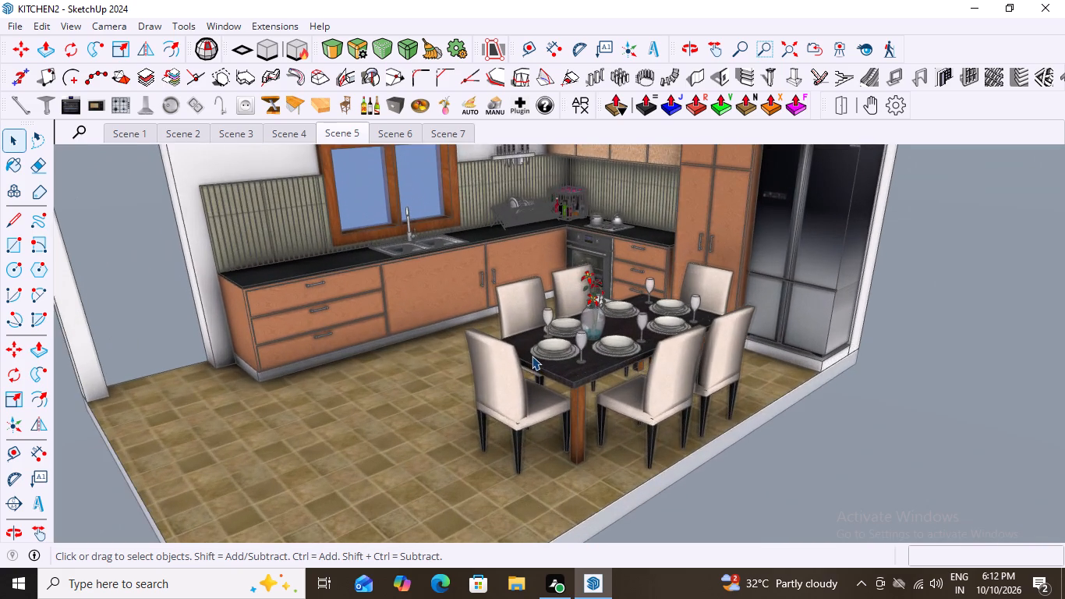
pyautogui.scroll(-3, 532, 356)
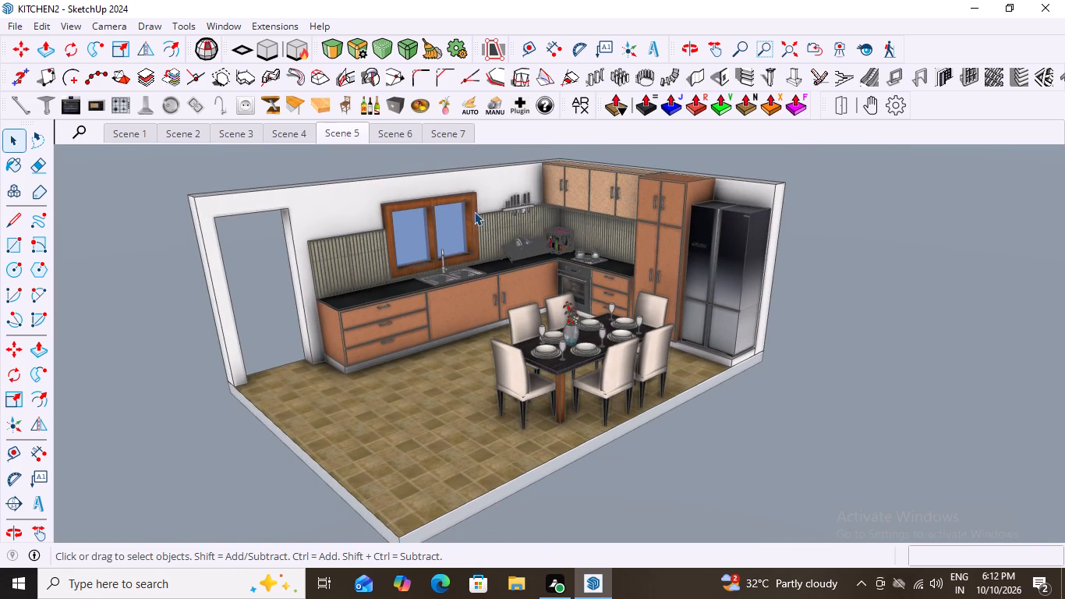
pyautogui.scroll(2, 474, 201)
pyautogui.moveTo(516, 257); pyautogui.dragTo(354, 264, button='middle')
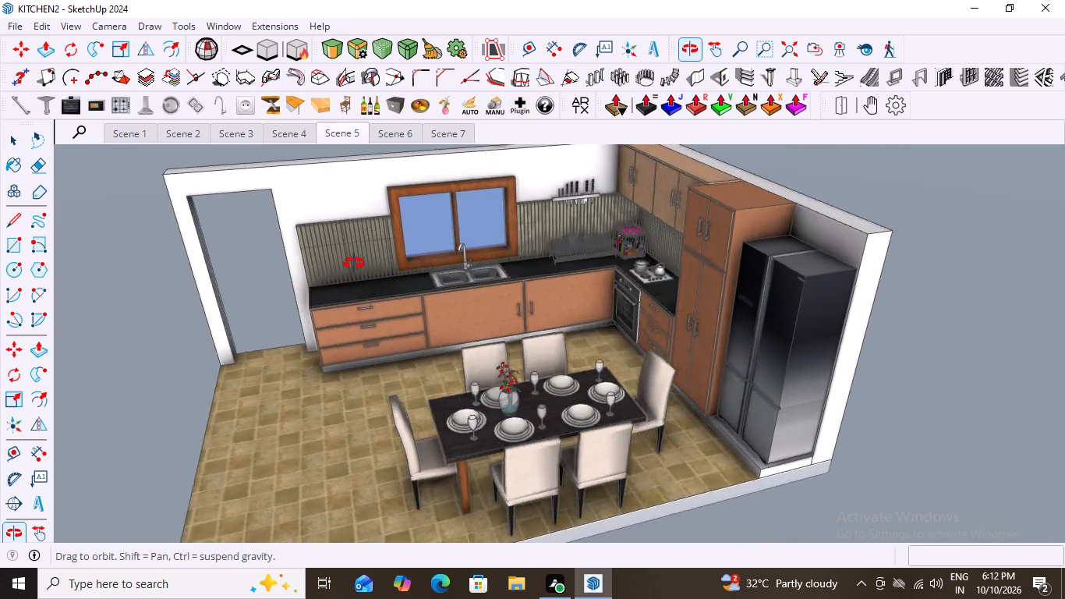
pyautogui.moveTo(354, 264); pyautogui.dragTo(353, 260, button='middle')
pyautogui.scroll(-3, 353, 260)
pyautogui.scroll(-2, 446, 288)
pyautogui.moveTo(481, 295); pyautogui.dragTo(589, 279, button='middle')
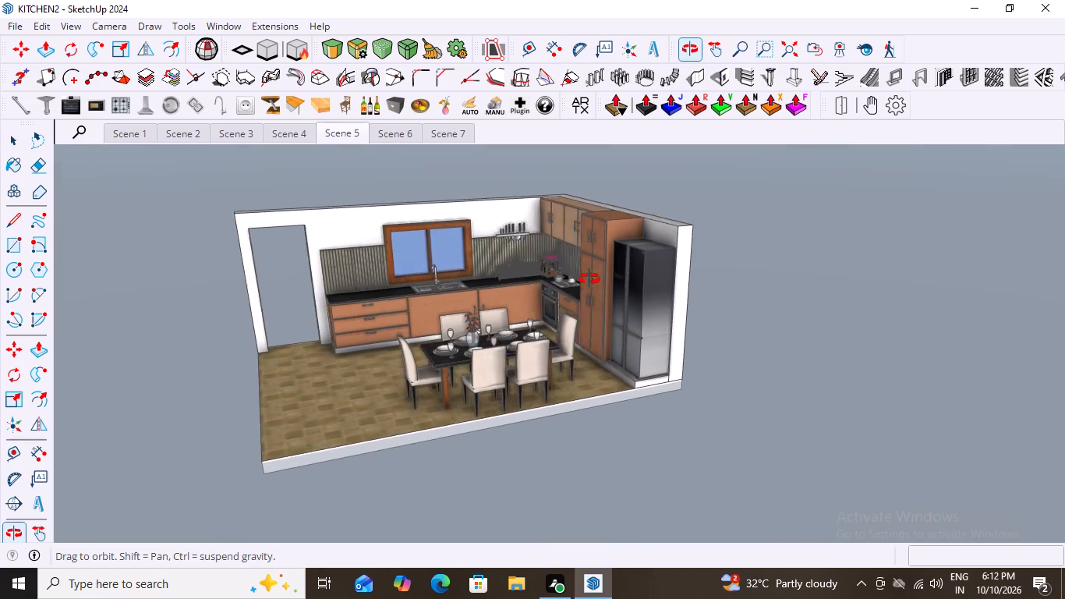
pyautogui.moveTo(589, 279); pyautogui.dragTo(608, 276, button='middle')
pyautogui.scroll(3, 608, 276)
pyautogui.scroll(-2, 598, 268)
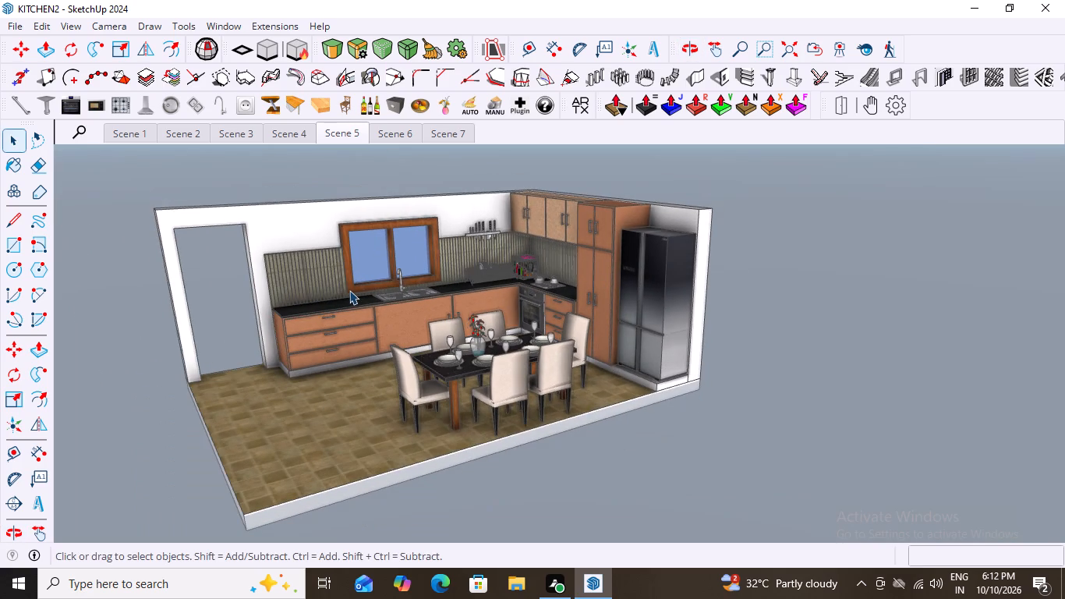
pyautogui.scroll(3, 349, 290)
pyautogui.scroll(-3, 349, 290)
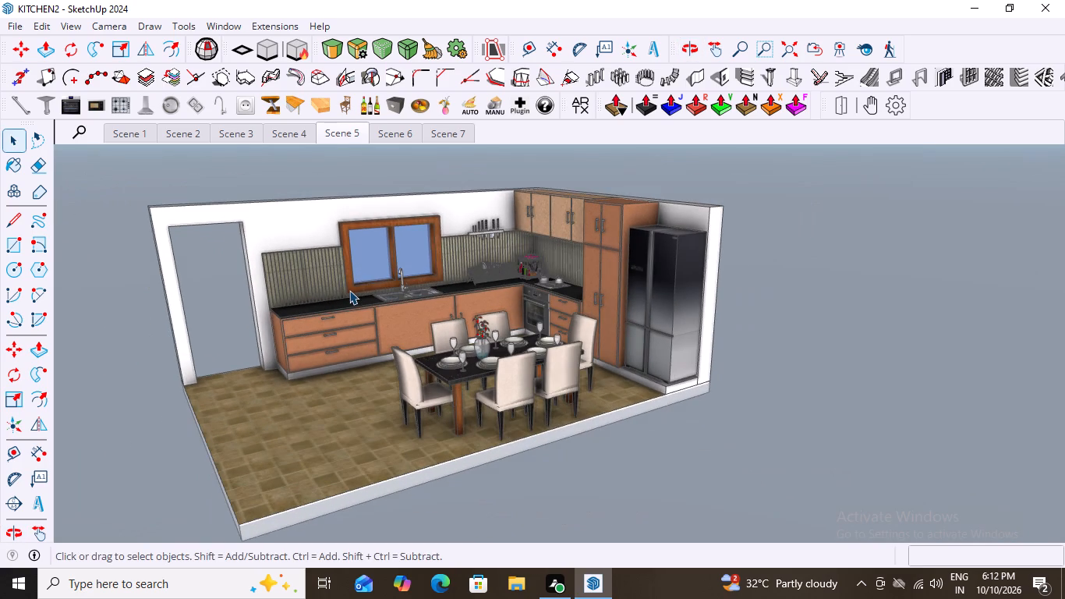
pyautogui.scroll(1, 349, 290)
pyautogui.scroll(-1, 349, 290)
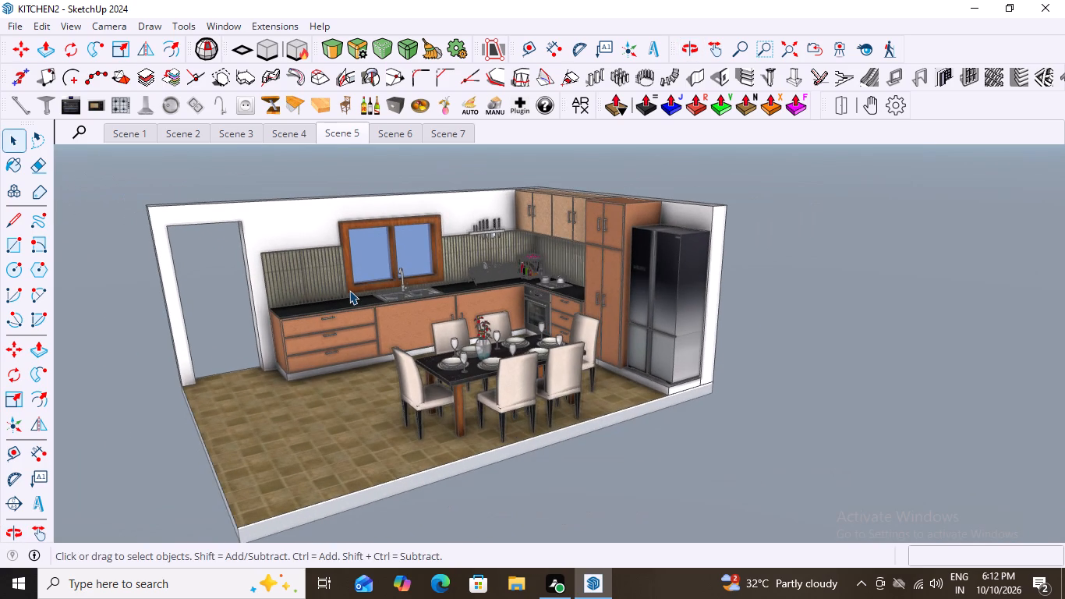
# Preview the print page of Scene 5's current view with Microsoft Print to PDF, enlarge it to check the kitchen, and close the preview.
pyautogui.hotkey('ctrl', 'p')
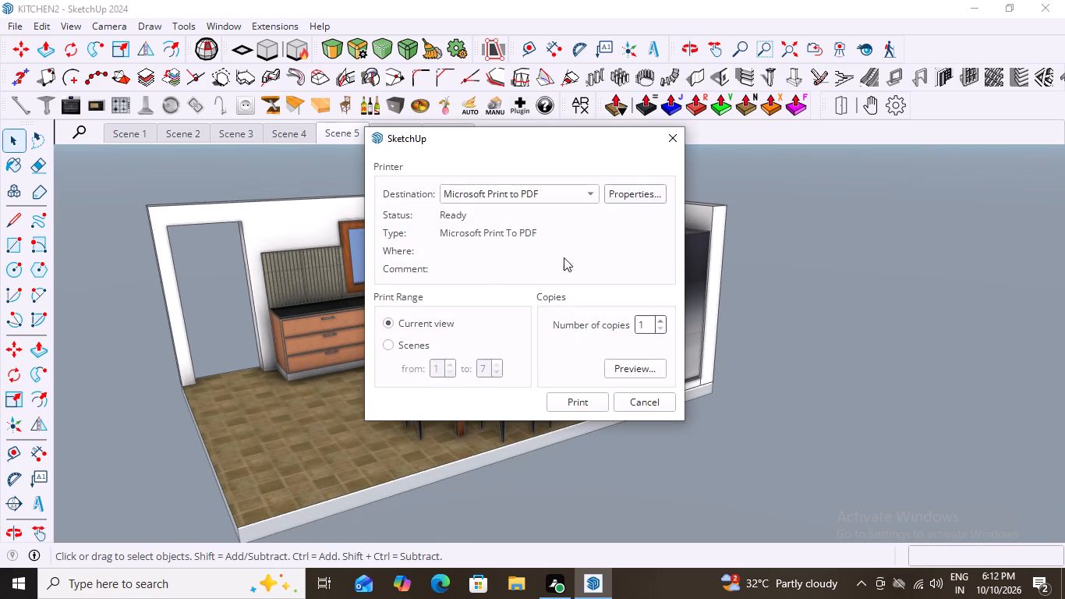
pyautogui.click(622, 367)
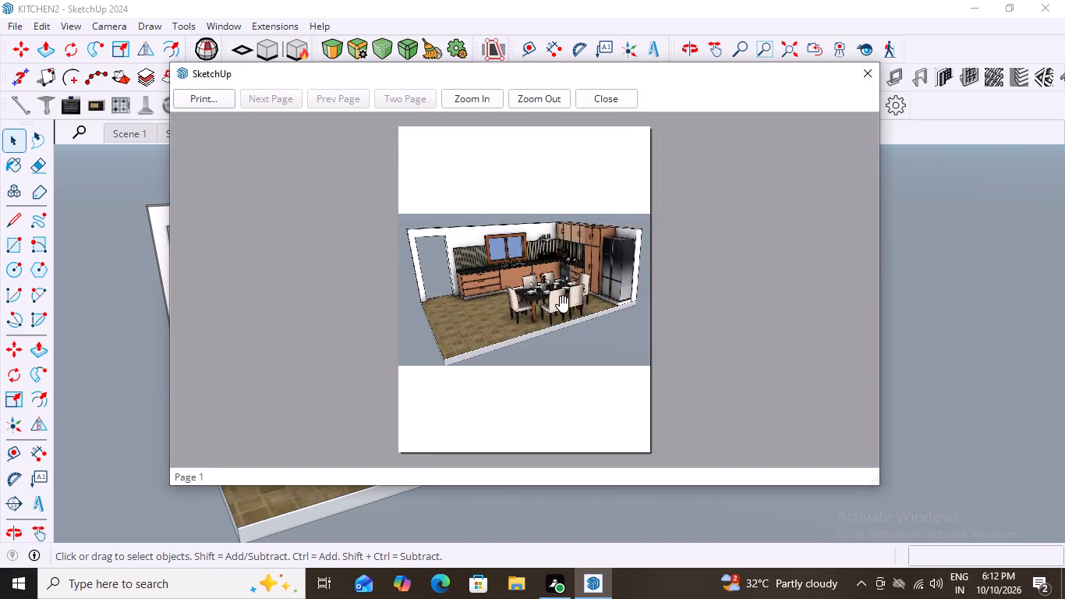
pyautogui.scroll(11, 560, 309)
pyautogui.click(479, 99)
pyautogui.scroll(7, 504, 229)
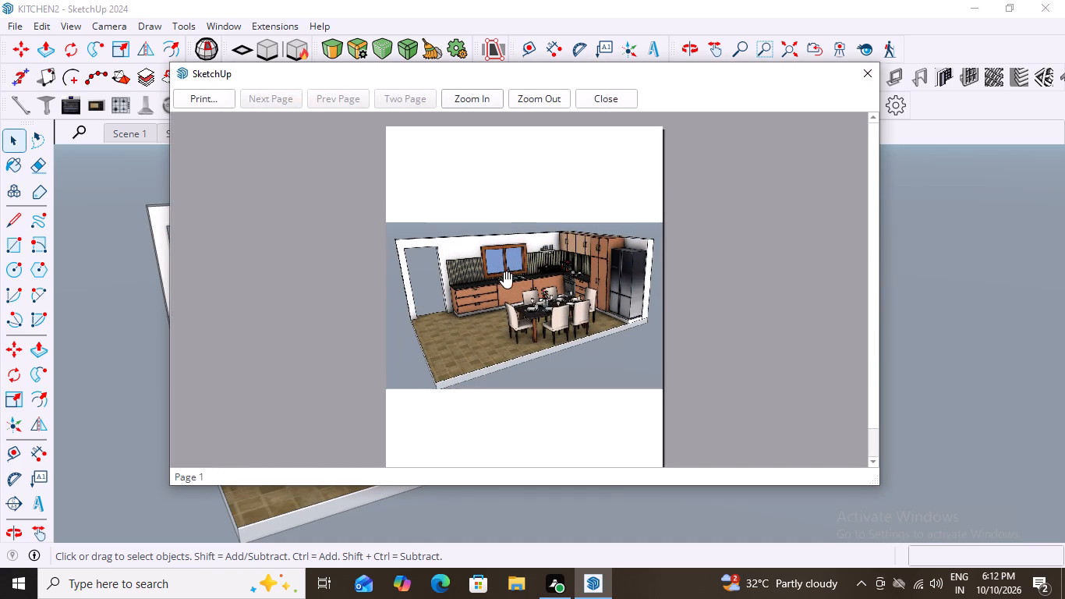
pyautogui.scroll(9, 507, 280)
pyautogui.doubleClick(462, 95)
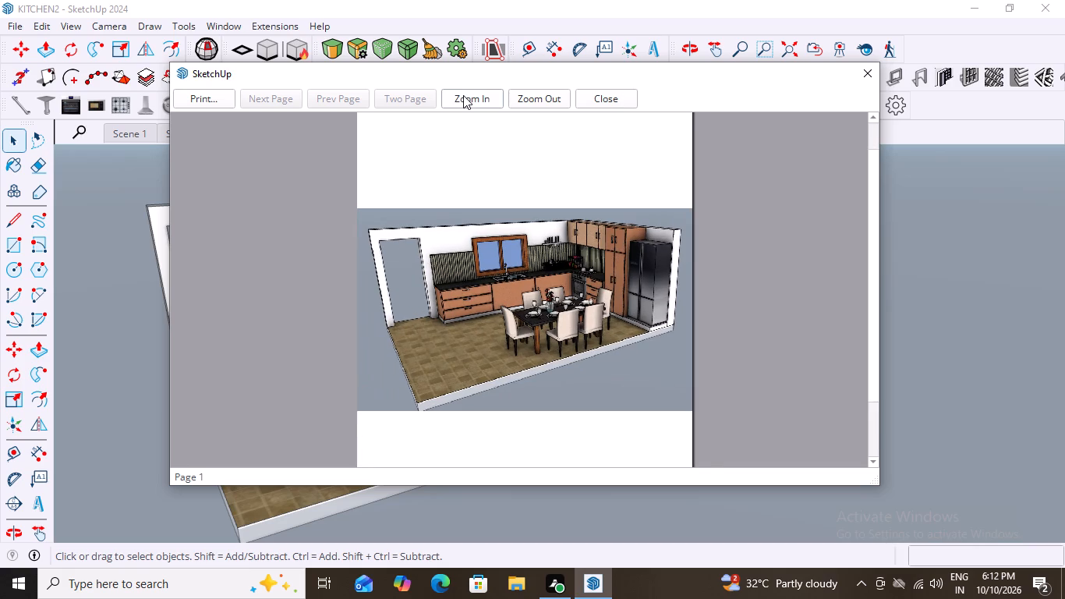
pyautogui.click(463, 95)
pyautogui.click(463, 95)
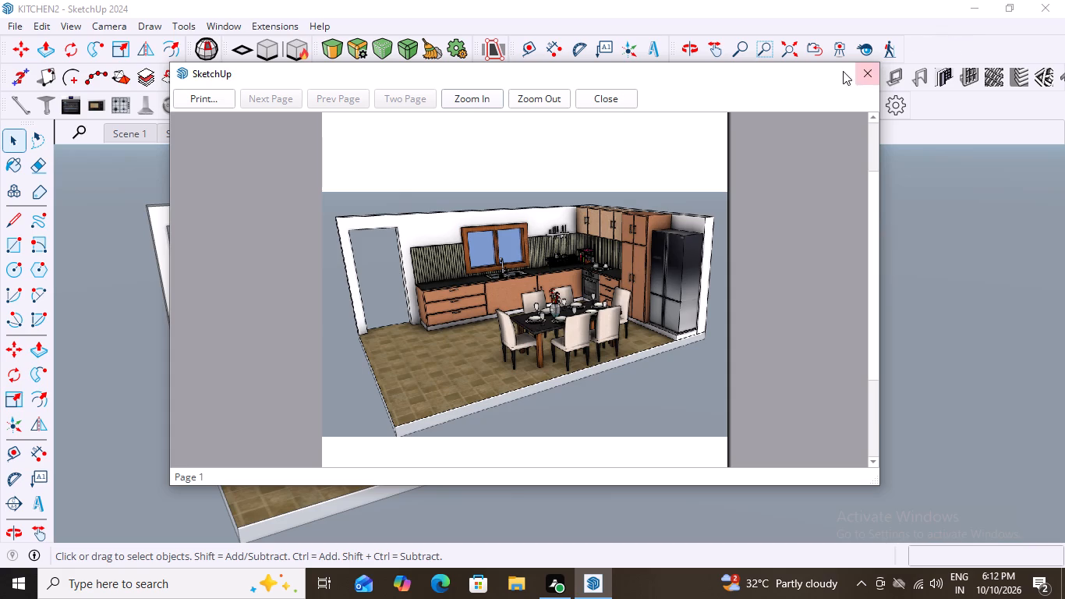
pyautogui.click(870, 71)
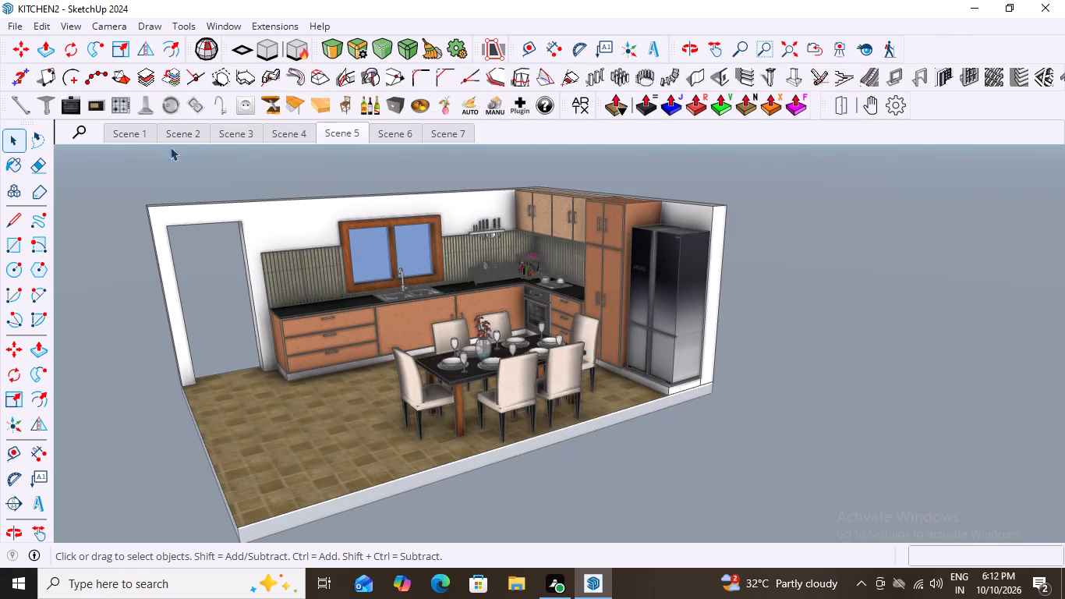
# Switch to Scene 1 and open an enlarged print preview of its current view for Microsoft Print to PDF.
pyautogui.click(130, 131)
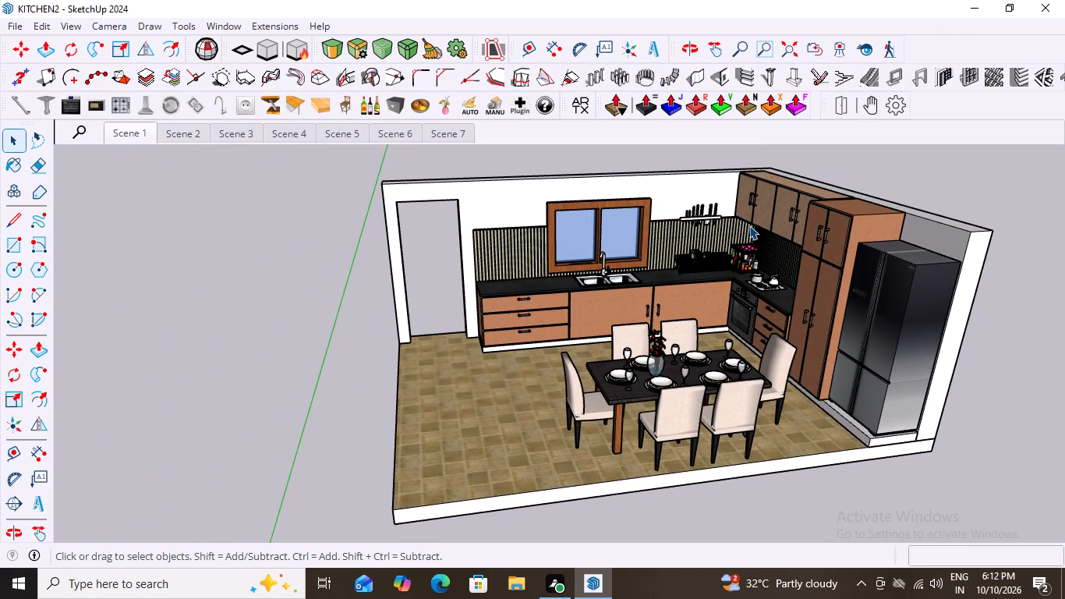
pyautogui.hotkey('ctrl', 'p')
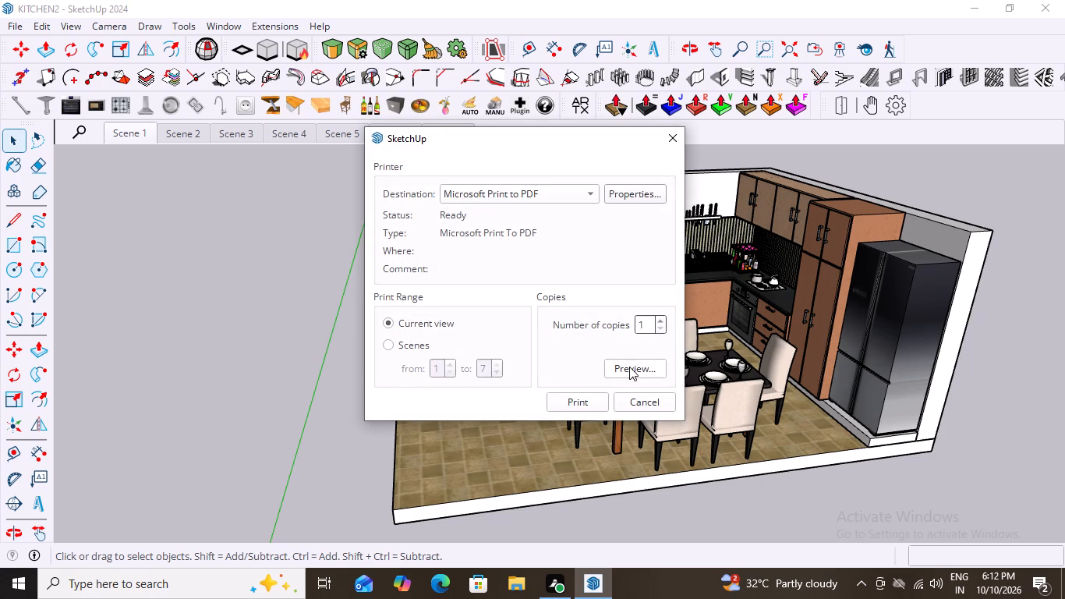
pyautogui.click(629, 367)
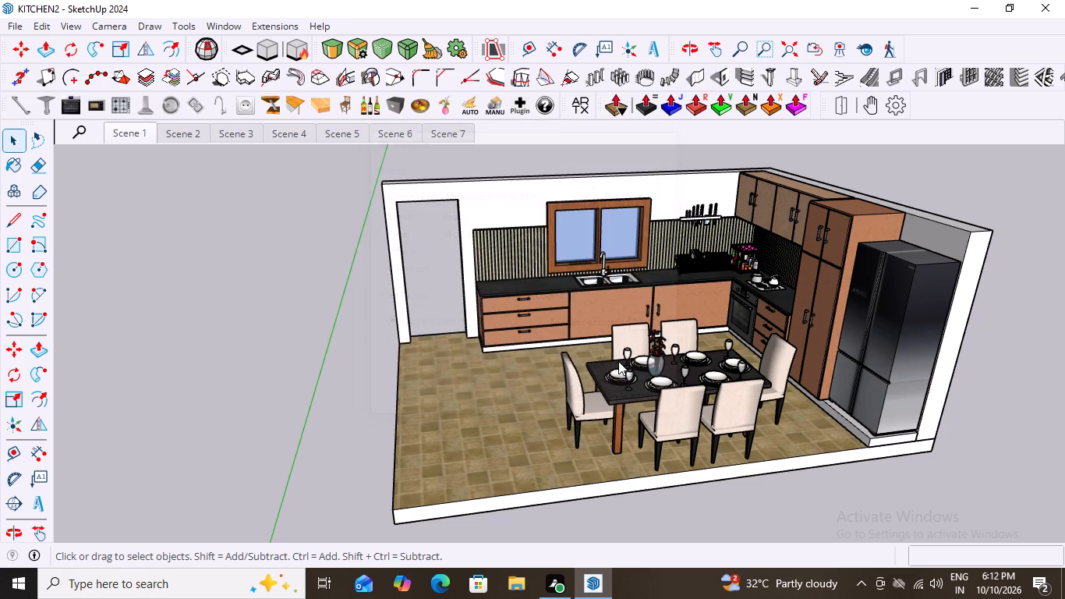
pyautogui.scroll(3, 545, 302)
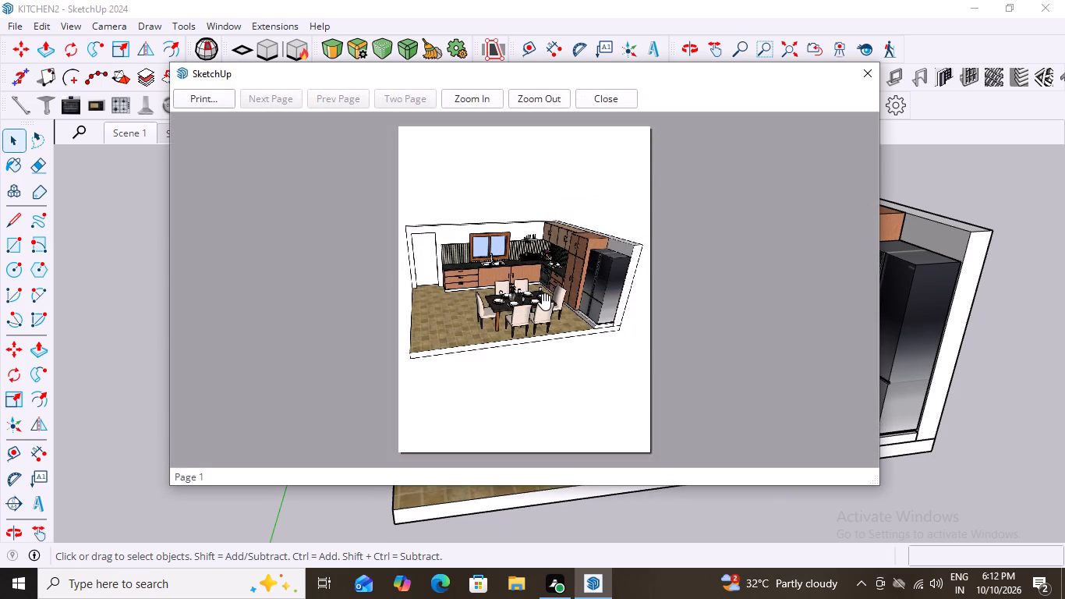
pyautogui.click(478, 105)
pyautogui.click(478, 105)
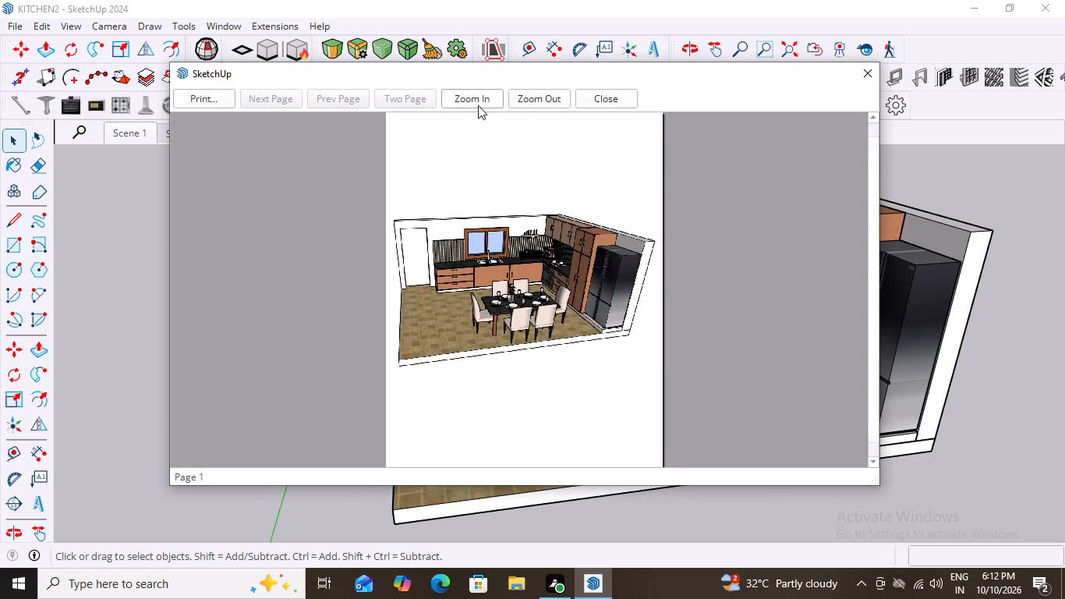
pyautogui.doubleClick(479, 97)
pyautogui.click(479, 97)
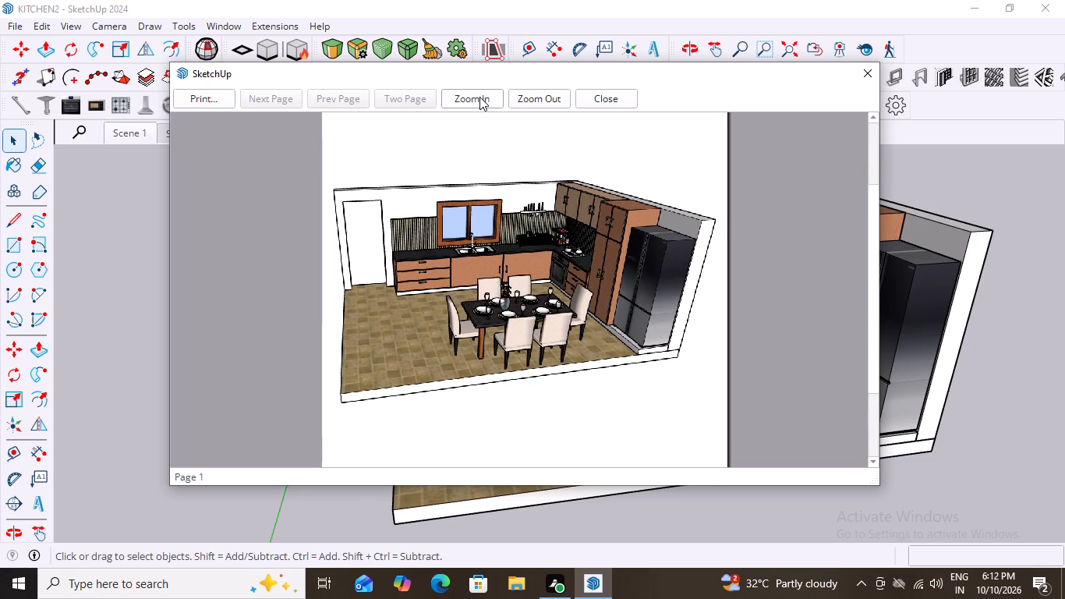
pyautogui.click(479, 97)
pyautogui.click(479, 97)
pyautogui.click(479, 97)
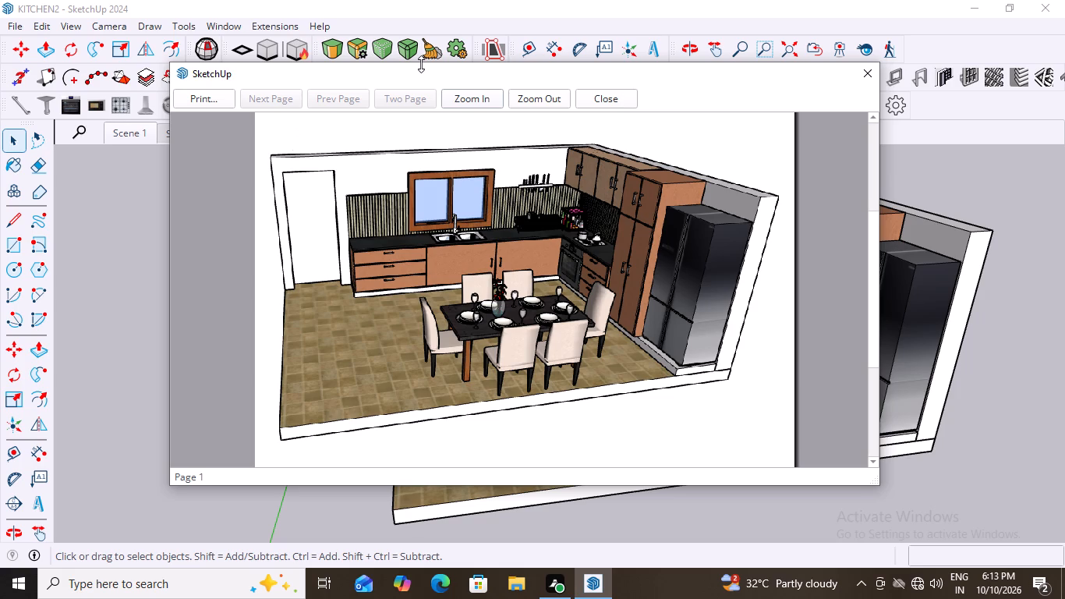
# Examine the Scene 1 kitchen on the previewed page from top to bottom, and close the print preview.
pyautogui.scroll(2, 501, 285)
pyautogui.scroll(-3, 501, 285)
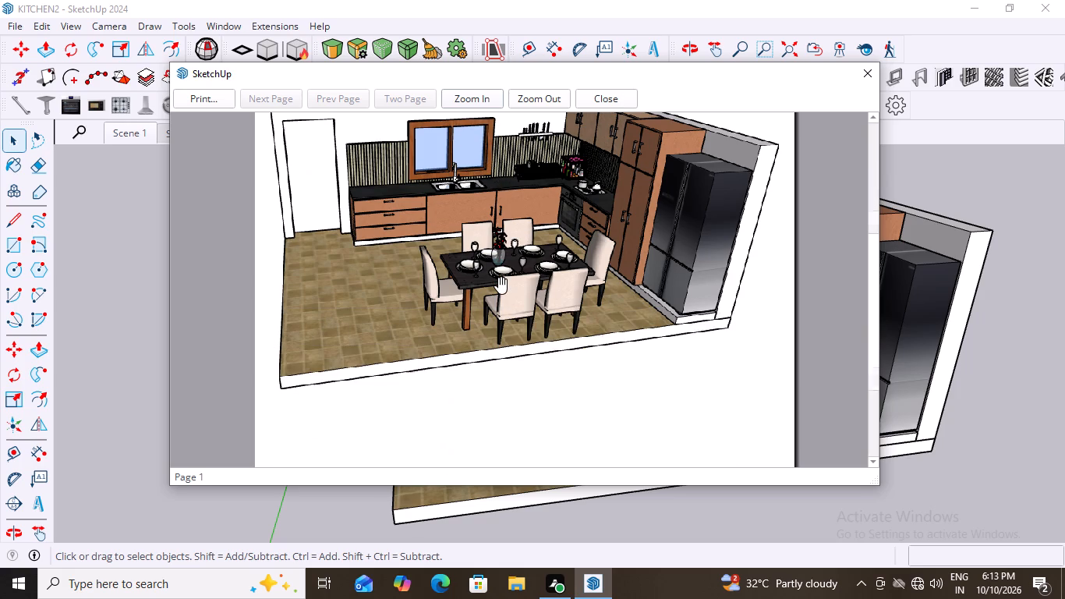
pyautogui.scroll(1, 501, 285)
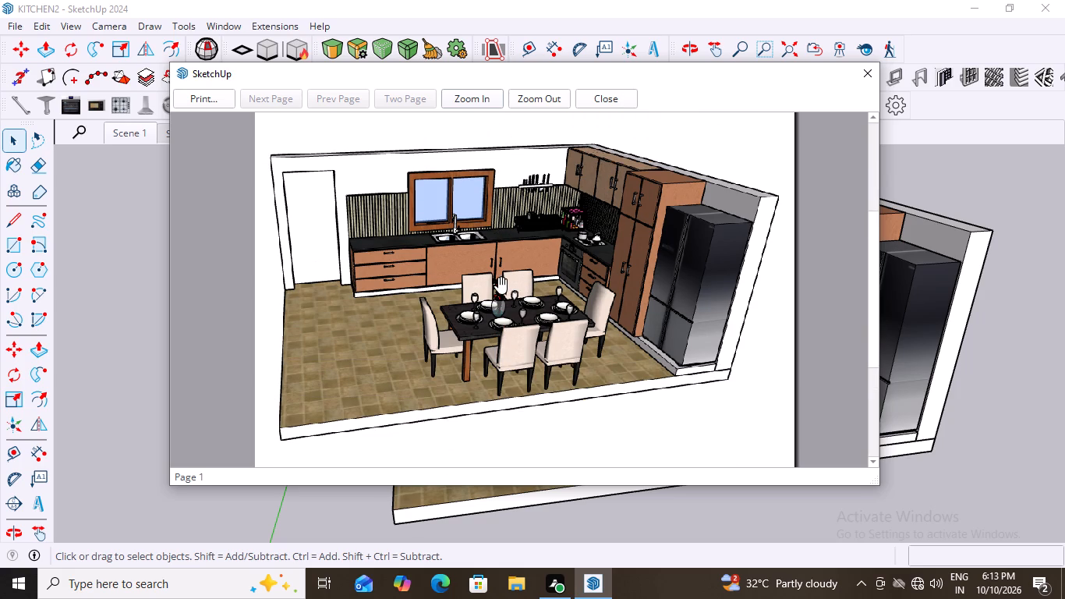
pyautogui.scroll(1, 501, 285)
pyautogui.scroll(-1, 501, 285)
pyautogui.scroll(4, 479, 360)
pyautogui.scroll(-4, 479, 360)
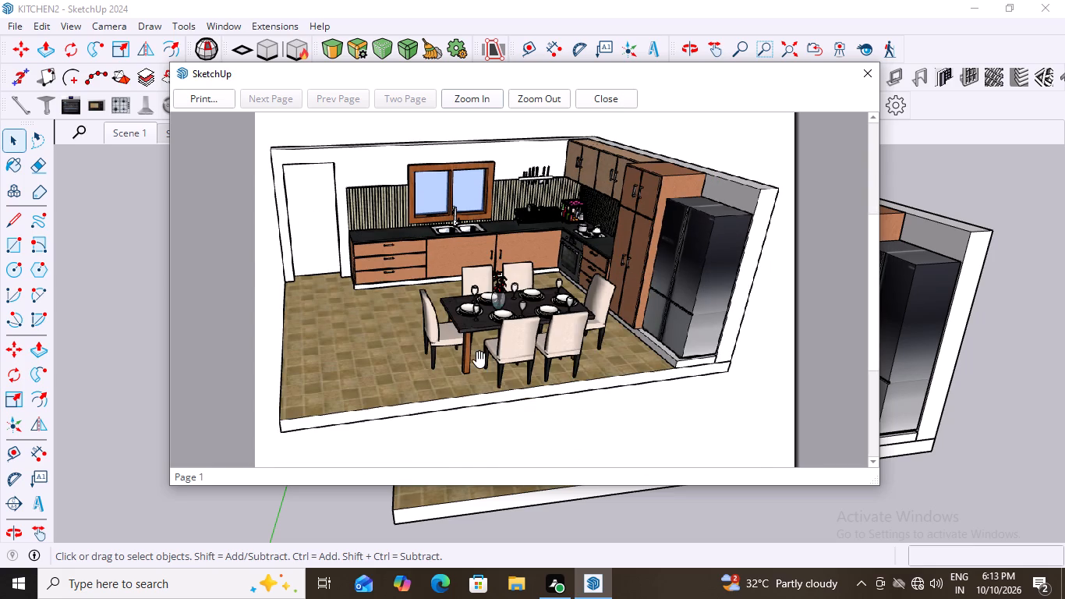
pyautogui.scroll(1, 479, 360)
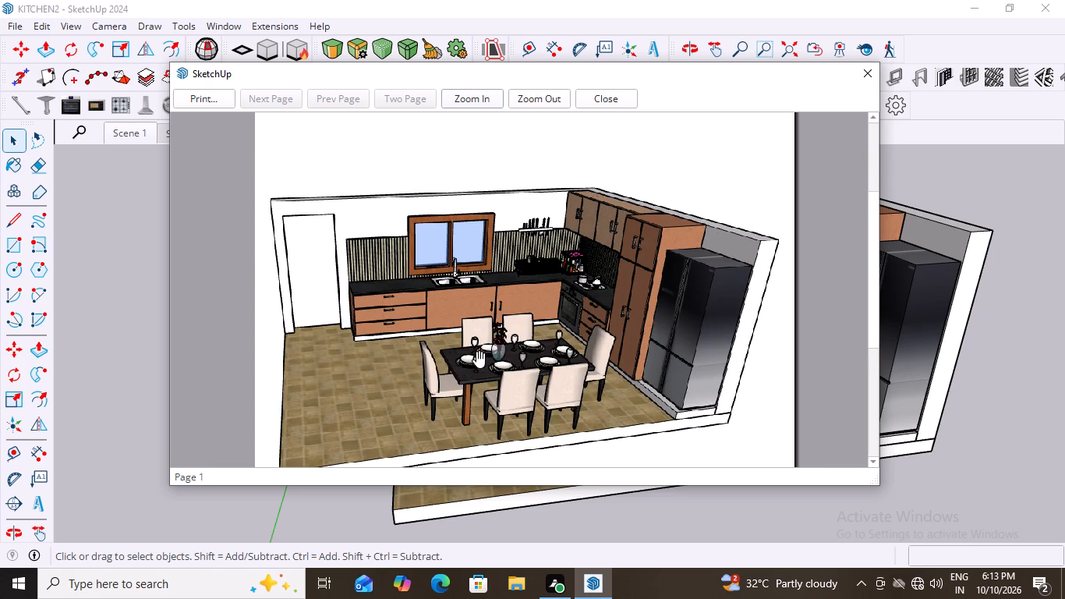
pyautogui.scroll(-1, 479, 360)
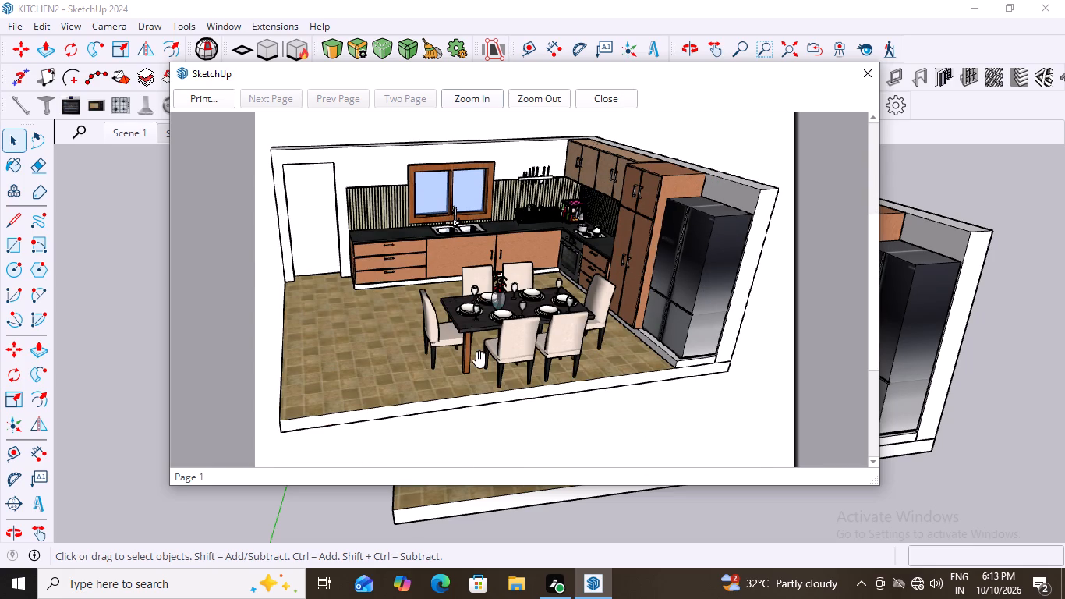
pyautogui.click(872, 75)
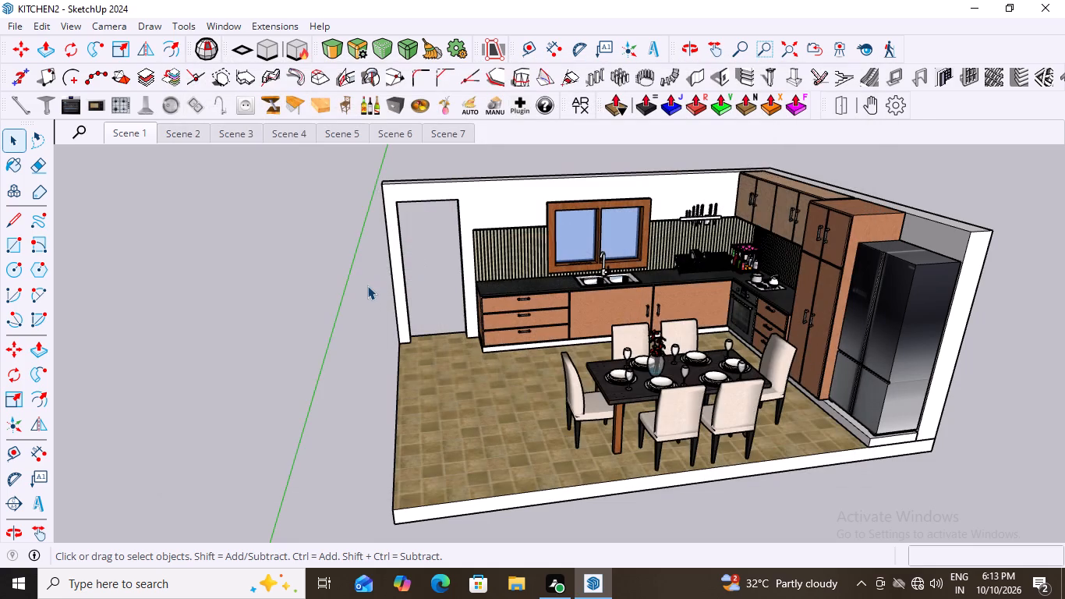
# Examine the furnished kitchen in Scene 1's style from lower and higher angles, both close up and at a distance.
pyautogui.scroll(-5, 367, 285)
pyautogui.scroll(-3, 512, 358)
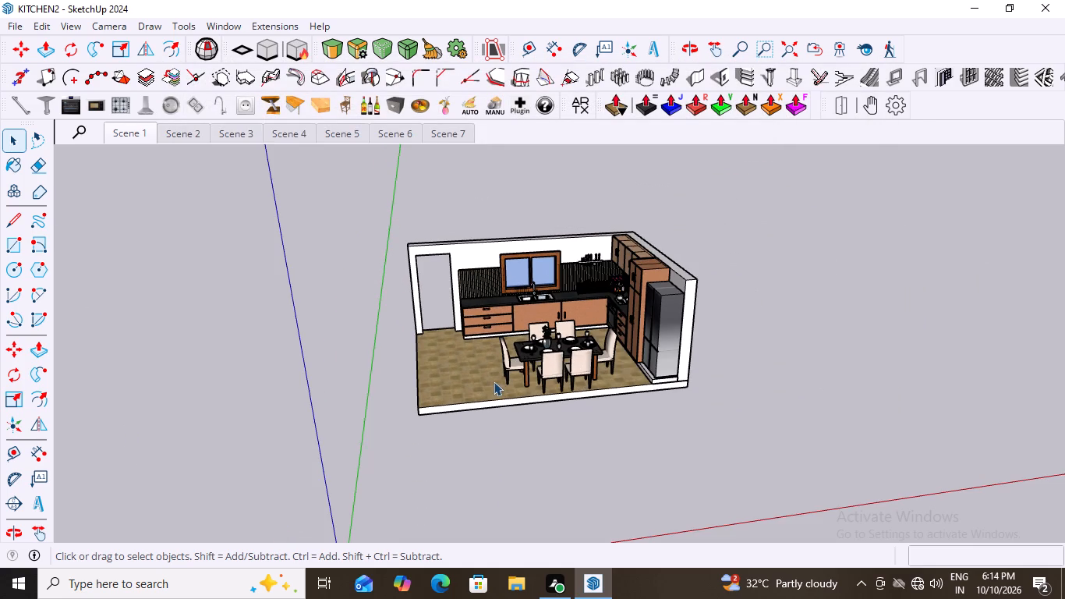
pyautogui.moveTo(468, 358); pyautogui.dragTo(476, 356, button='middle')
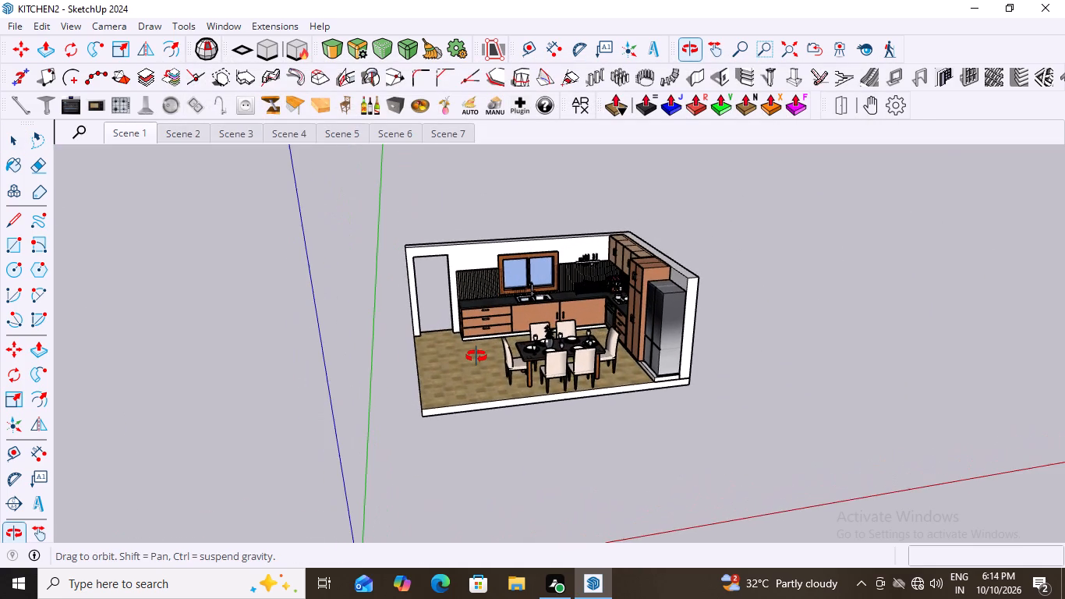
pyautogui.moveTo(476, 356); pyautogui.dragTo(479, 355, button='middle')
pyautogui.scroll(5, 479, 355)
pyautogui.scroll(-2, 479, 355)
pyautogui.moveTo(412, 258); pyautogui.dragTo(446, 242, button='middle')
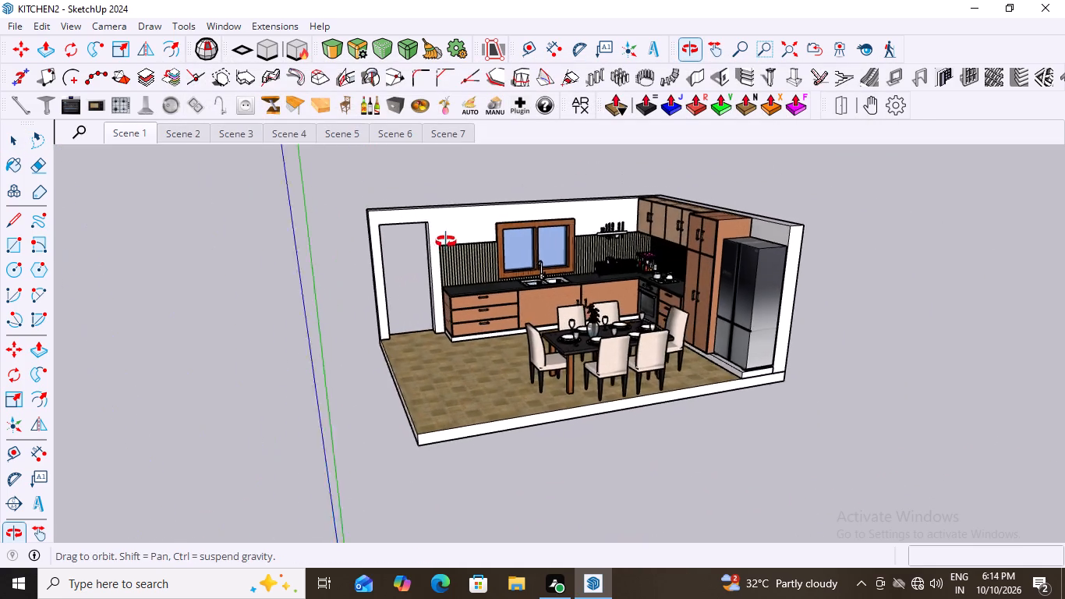
pyautogui.moveTo(446, 242); pyautogui.dragTo(432, 246, button='middle')
pyautogui.scroll(3, 432, 246)
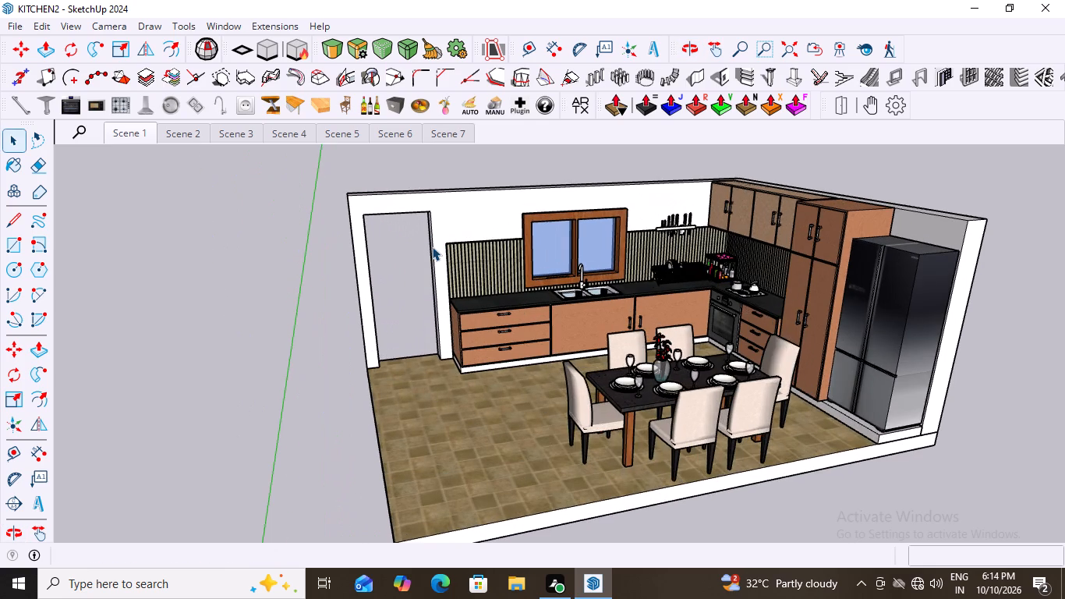
pyautogui.scroll(-1, 432, 246)
pyautogui.moveTo(460, 303); pyautogui.dragTo(444, 311, button='middle')
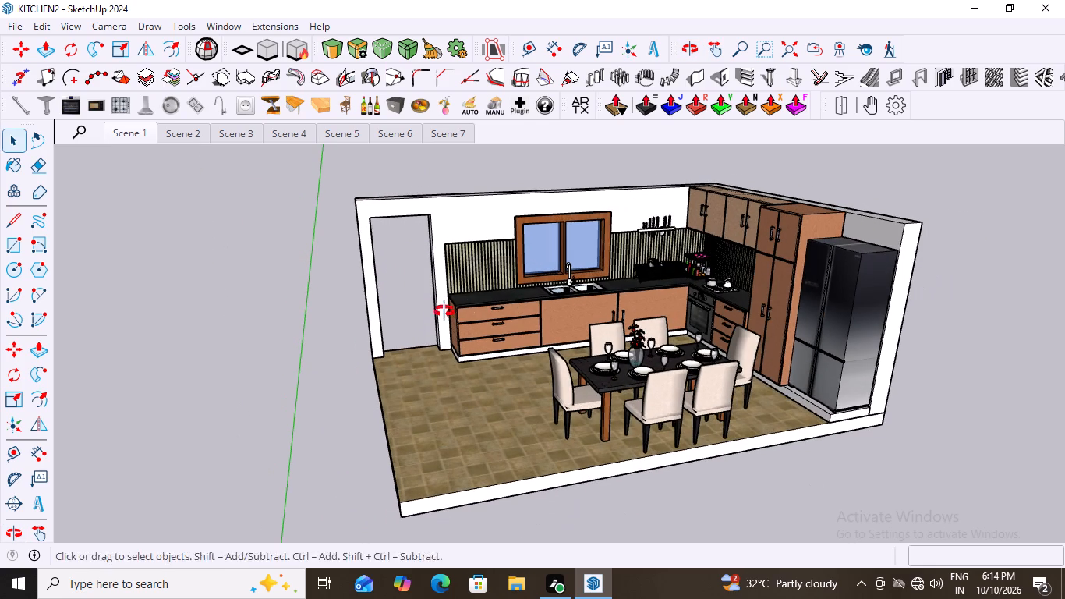
pyautogui.moveTo(444, 311); pyautogui.dragTo(461, 356, button='middle')
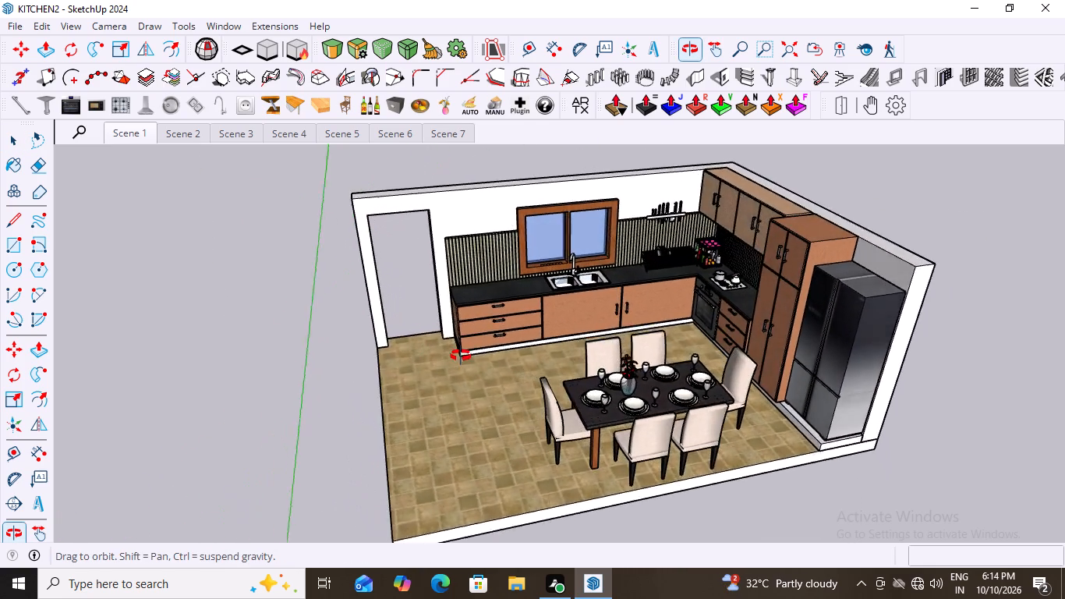
pyautogui.moveTo(461, 356); pyautogui.dragTo(454, 407, button='middle')
pyautogui.scroll(-3, 470, 390)
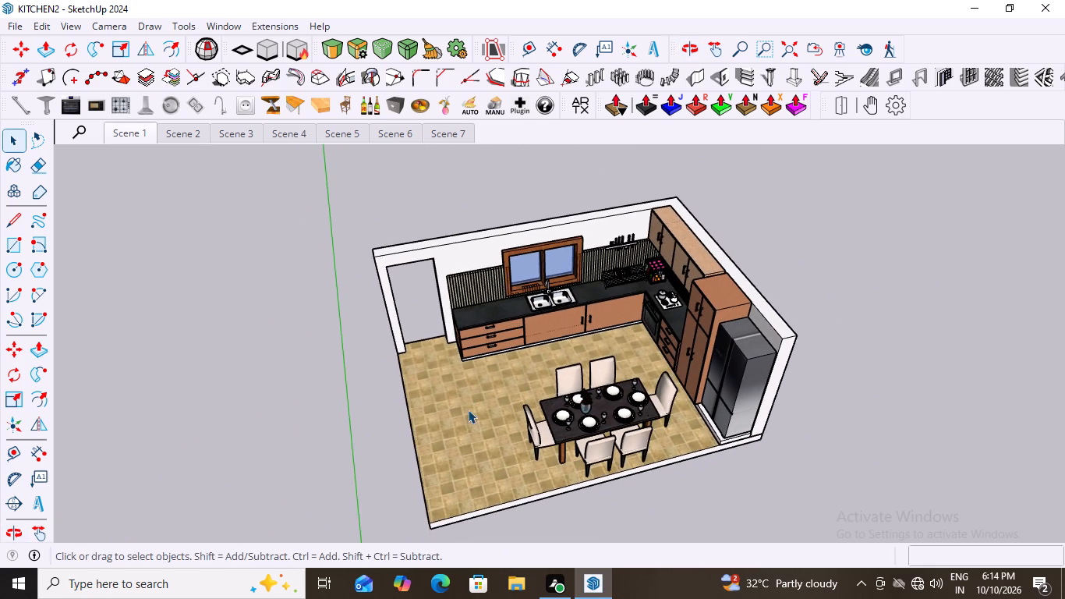
pyautogui.moveTo(468, 427); pyautogui.dragTo(510, 397, button='middle')
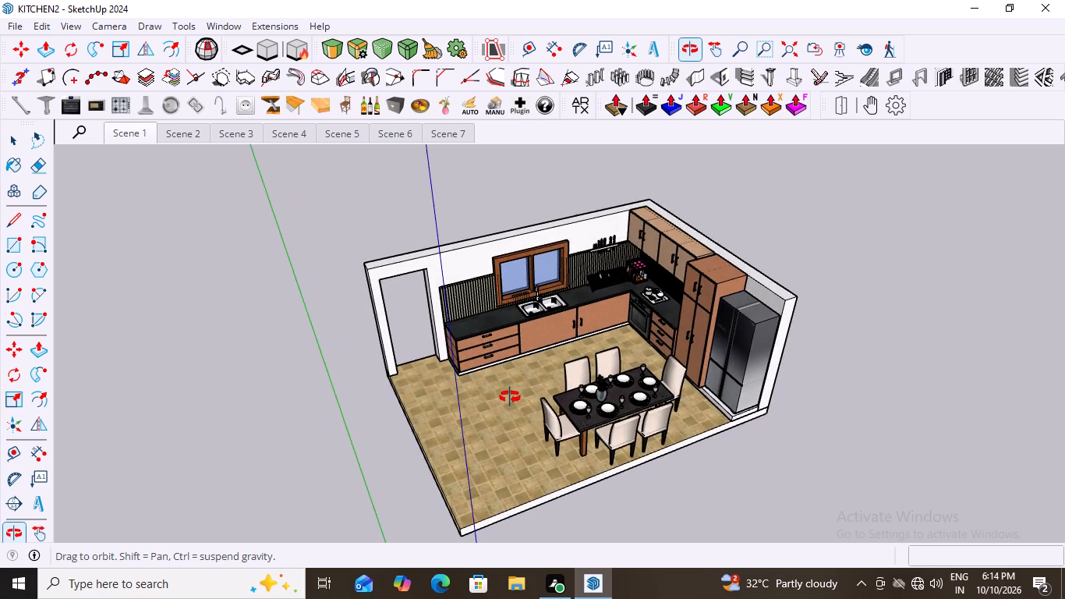
pyautogui.moveTo(510, 397); pyautogui.dragTo(485, 398, button='middle')
pyautogui.scroll(3, 485, 398)
pyautogui.scroll(-2, 485, 398)
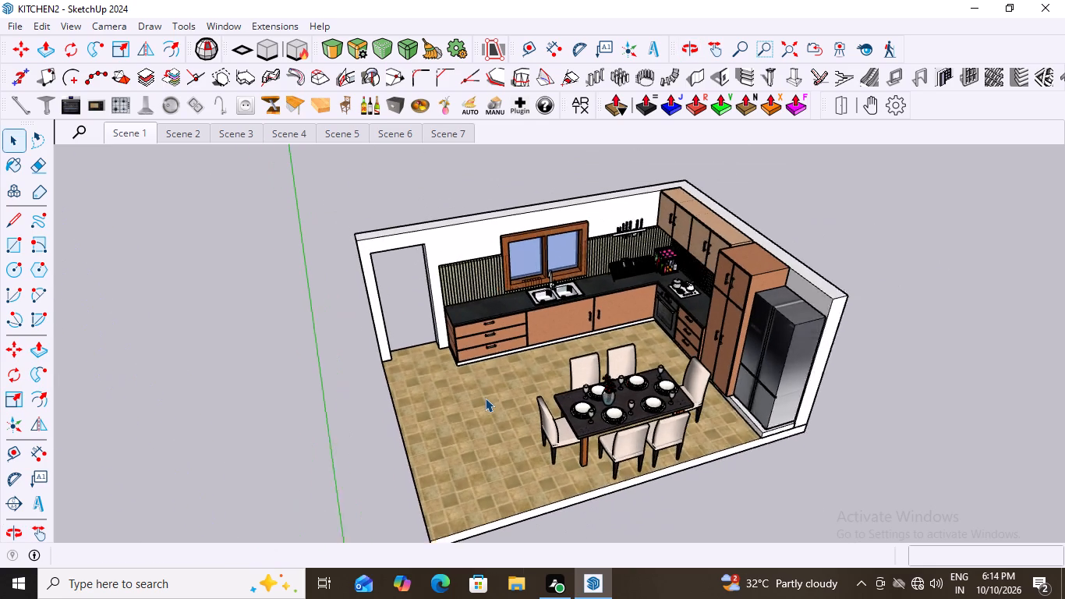
pyautogui.scroll(-1, 485, 398)
pyautogui.middleClick(430, 414)
pyautogui.scroll(2, 434, 409)
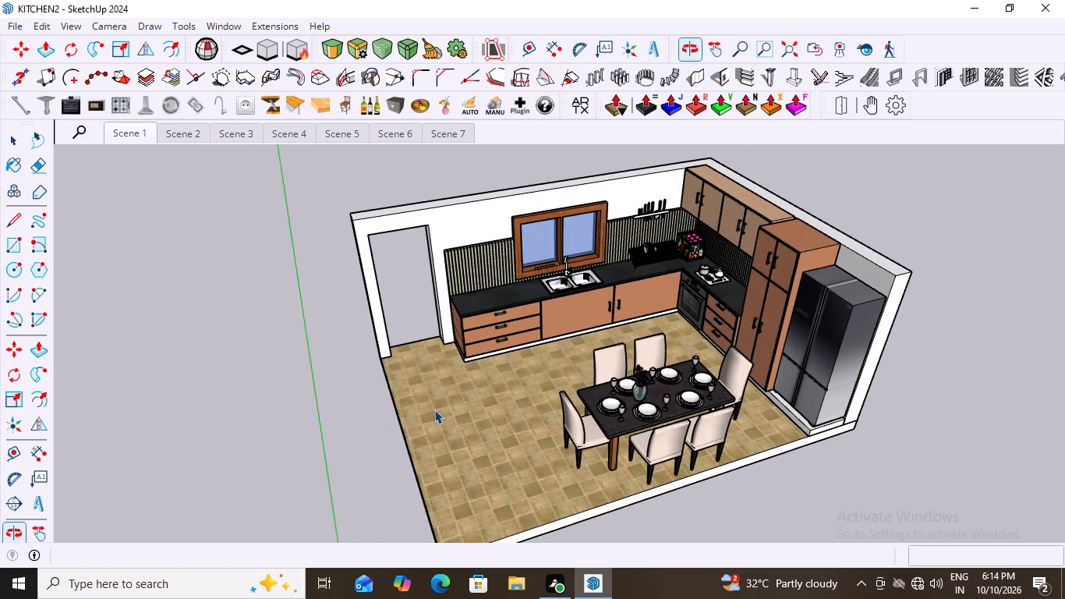
pyautogui.scroll(-1, 469, 407)
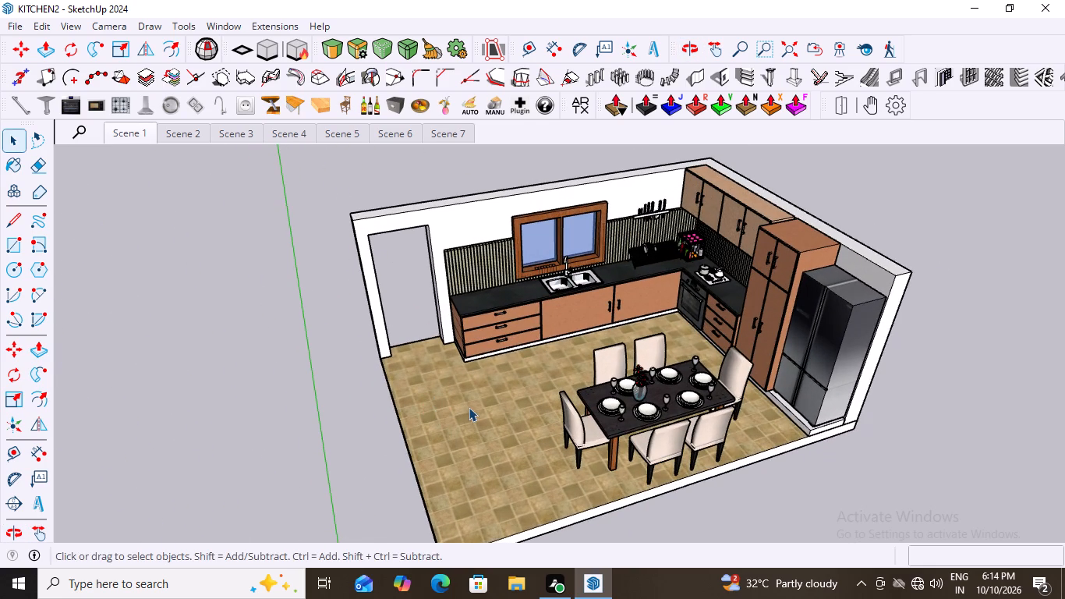
pyautogui.scroll(-1, 469, 407)
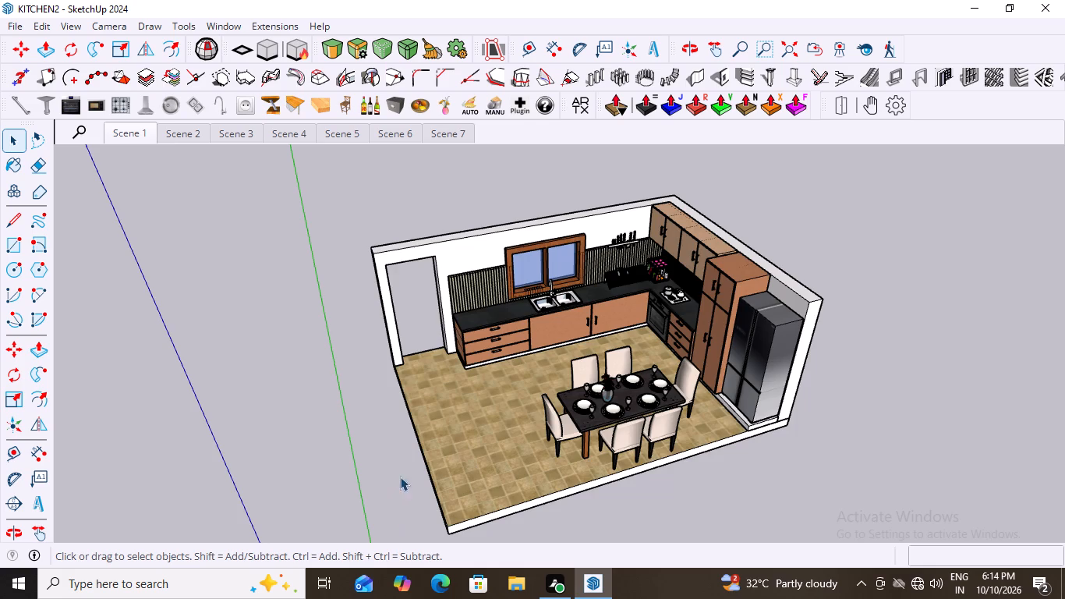
# Move the entire furnished kitchen about 1968 mm along the red axis, away from the origin, and clear the selection.
pyautogui.scroll(-7, 408, 466)
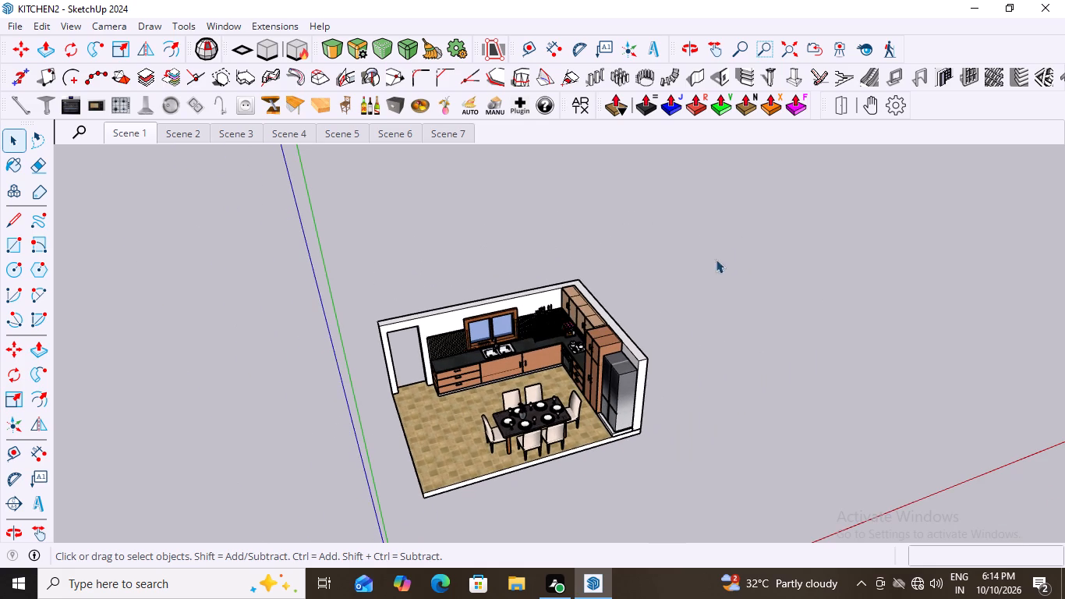
pyautogui.moveTo(759, 262); pyautogui.dragTo(381, 535)
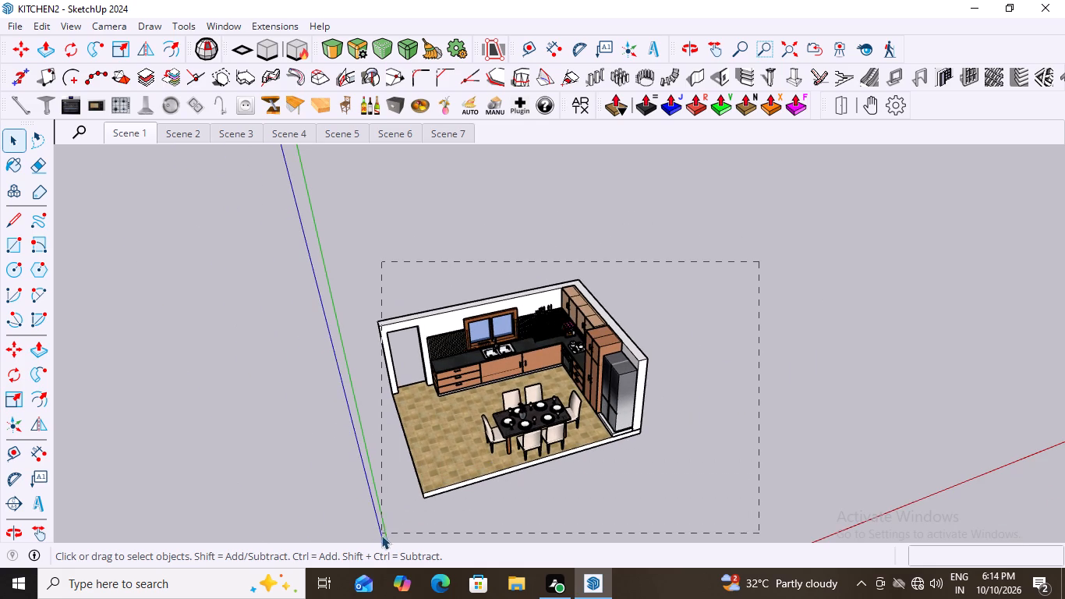
pyautogui.moveTo(381, 535); pyautogui.dragTo(373, 543)
pyautogui.press('m')
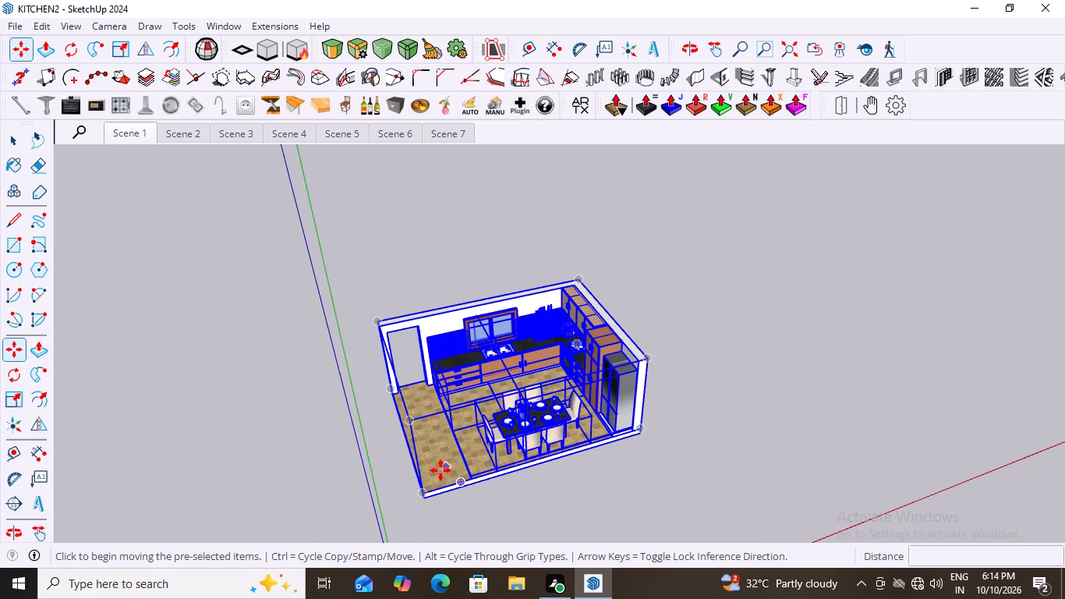
pyautogui.click(426, 503)
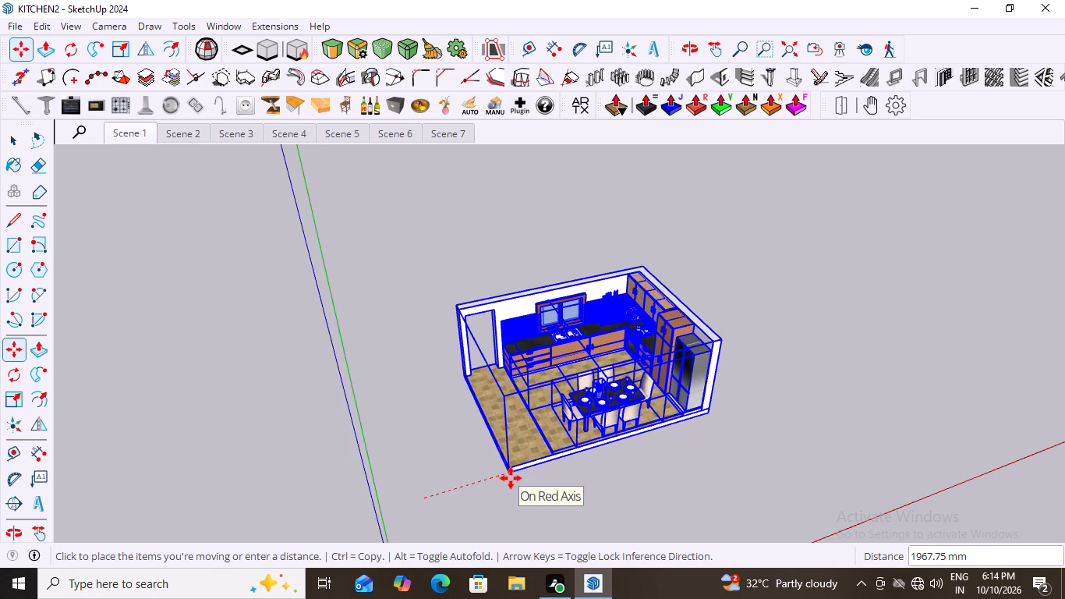
pyautogui.click(511, 478)
pyautogui.press('space')
pyautogui.click(414, 438)
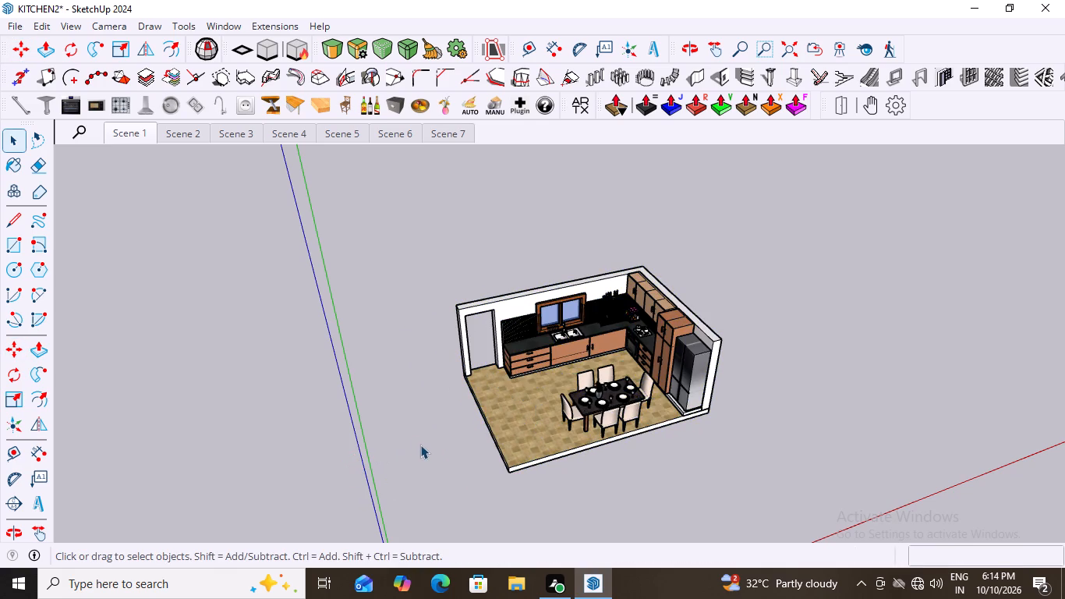
# Frame the whole kitchen from a raised angle facing the sink wall and open its current view in print preview for Microsoft Print to PDF.
pyautogui.moveTo(458, 462); pyautogui.dragTo(486, 440, button='middle')
pyautogui.scroll(6, 484, 441)
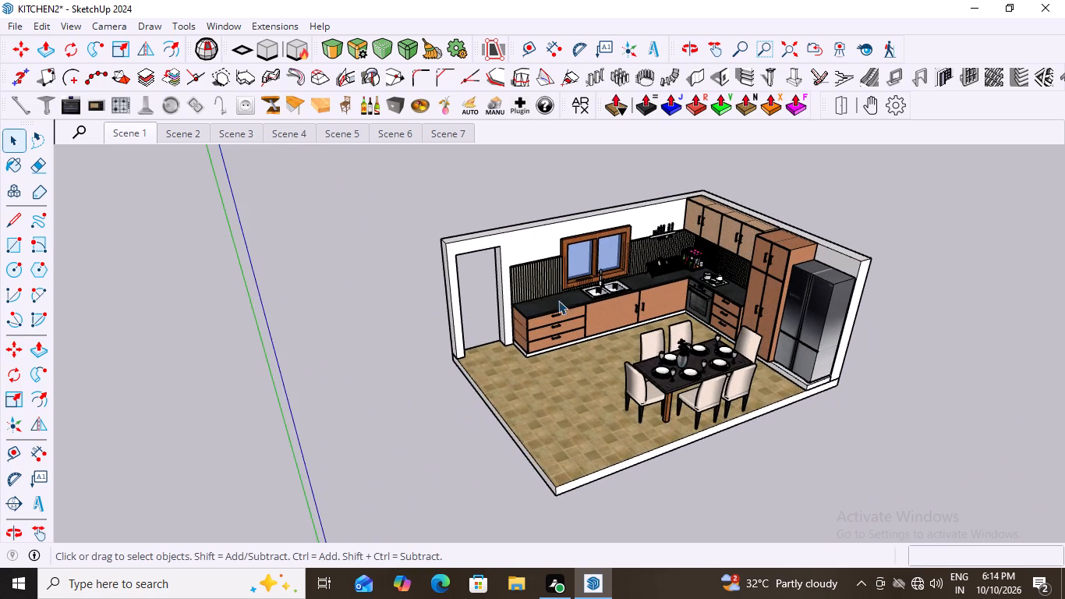
pyautogui.scroll(3, 586, 243)
pyautogui.scroll(-3, 588, 239)
pyautogui.moveTo(563, 332); pyautogui.dragTo(463, 379, button='middle')
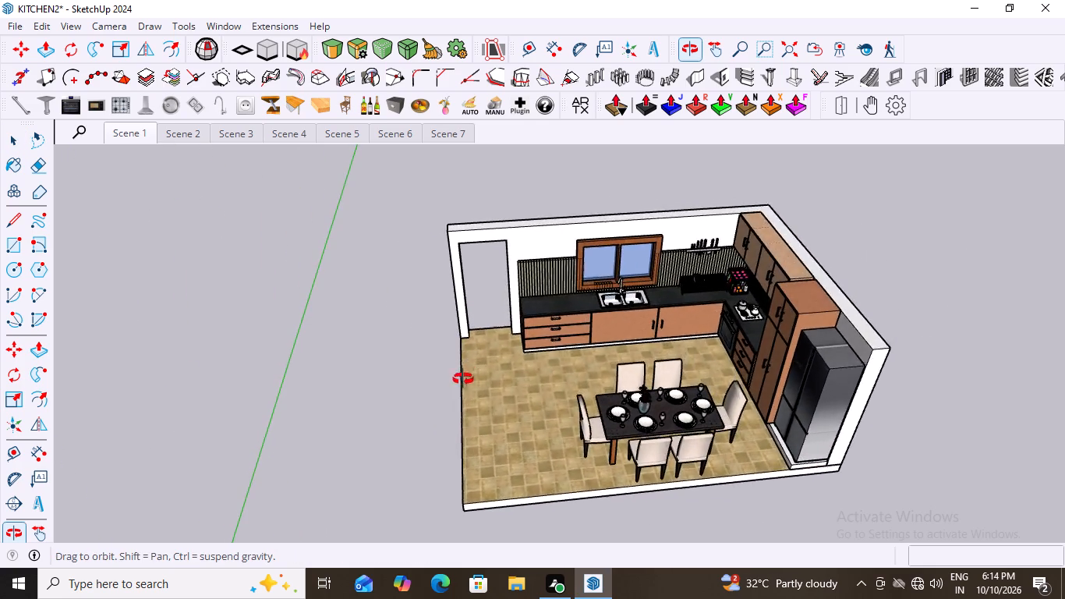
pyautogui.moveTo(463, 379); pyautogui.dragTo(496, 423, button='middle')
pyautogui.scroll(2, 494, 423)
pyautogui.scroll(-2, 496, 423)
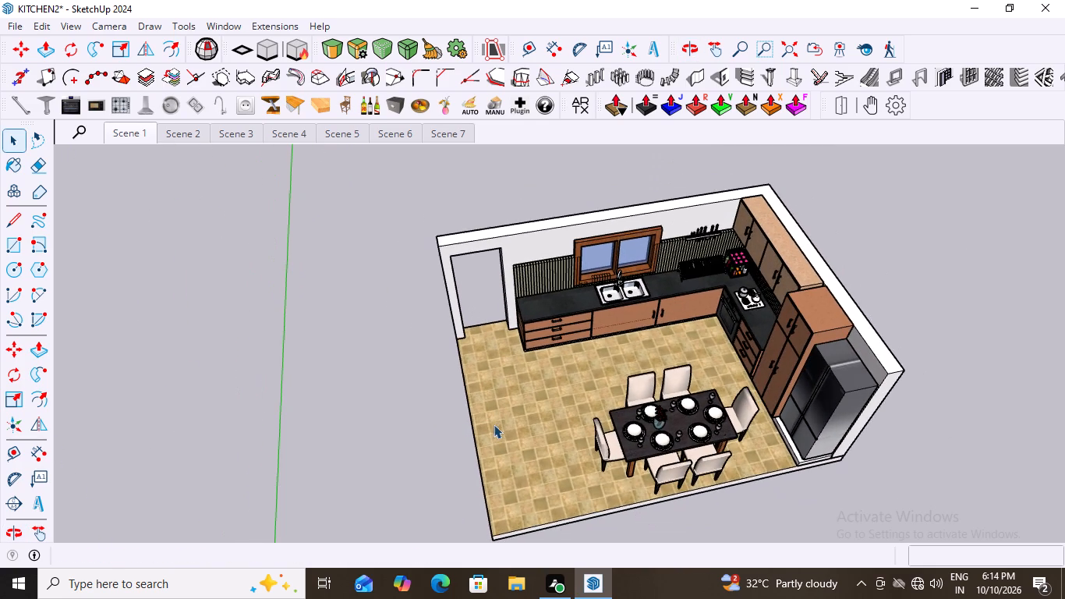
pyautogui.moveTo(529, 499); pyautogui.dragTo(526, 448, button='middle')
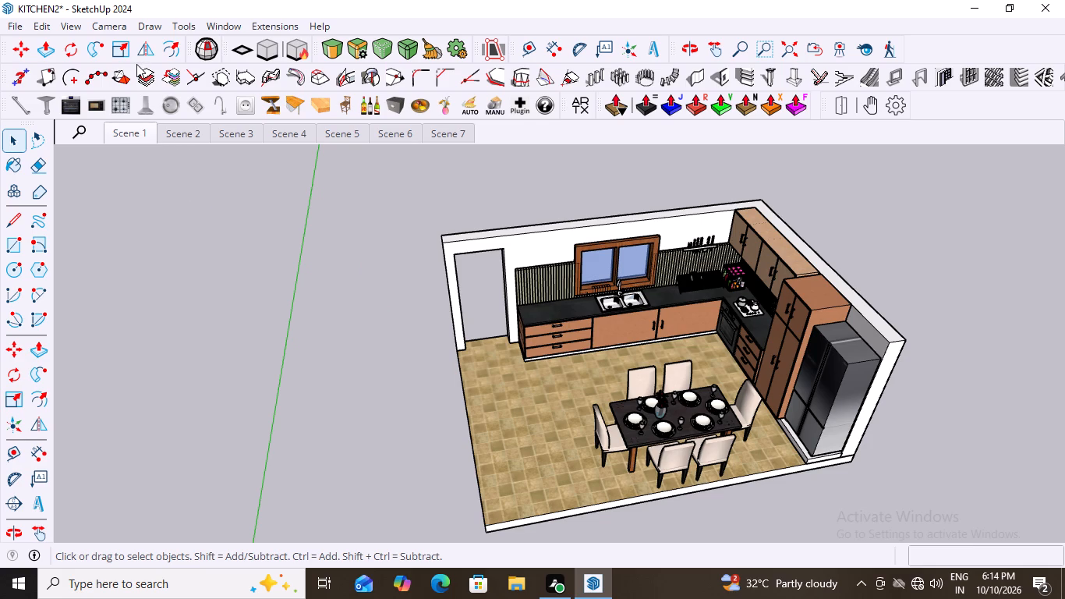
pyautogui.hotkey('ctrl', 'p')
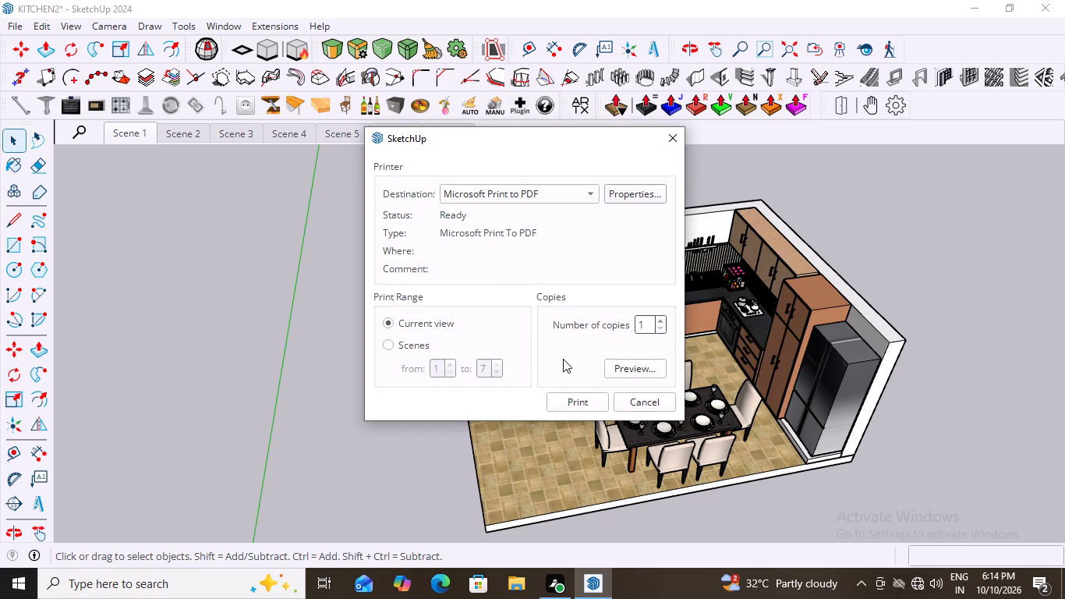
pyautogui.click(635, 369)
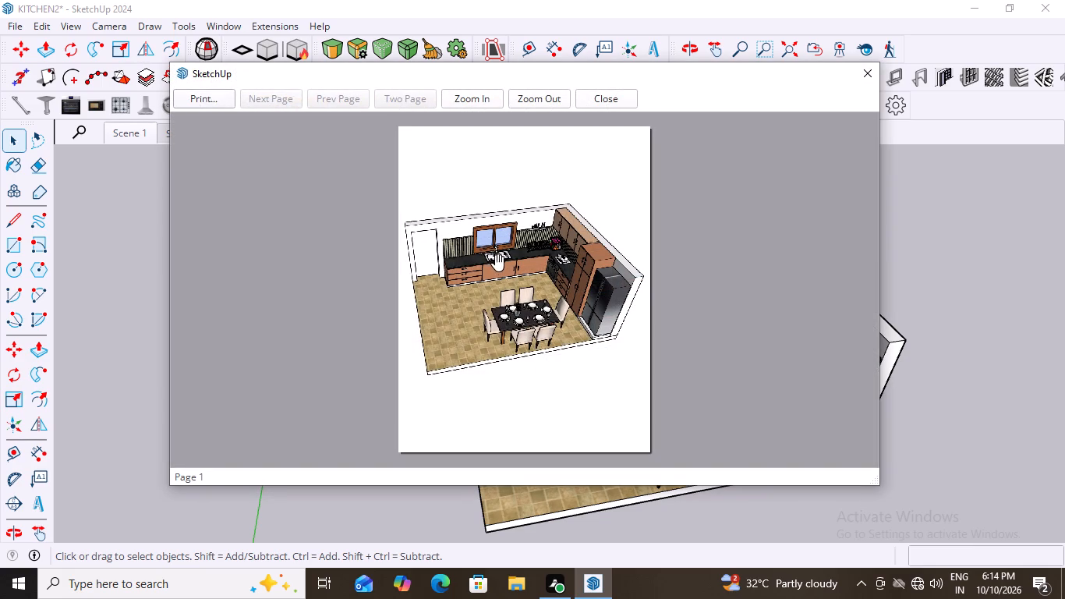
# Enlarge the previewed page a few levels and examine the kitchen's upper and lower parts.
pyautogui.scroll(6, 505, 257)
pyautogui.scroll(-10, 505, 257)
pyautogui.click(475, 101)
pyautogui.doubleClick(475, 101)
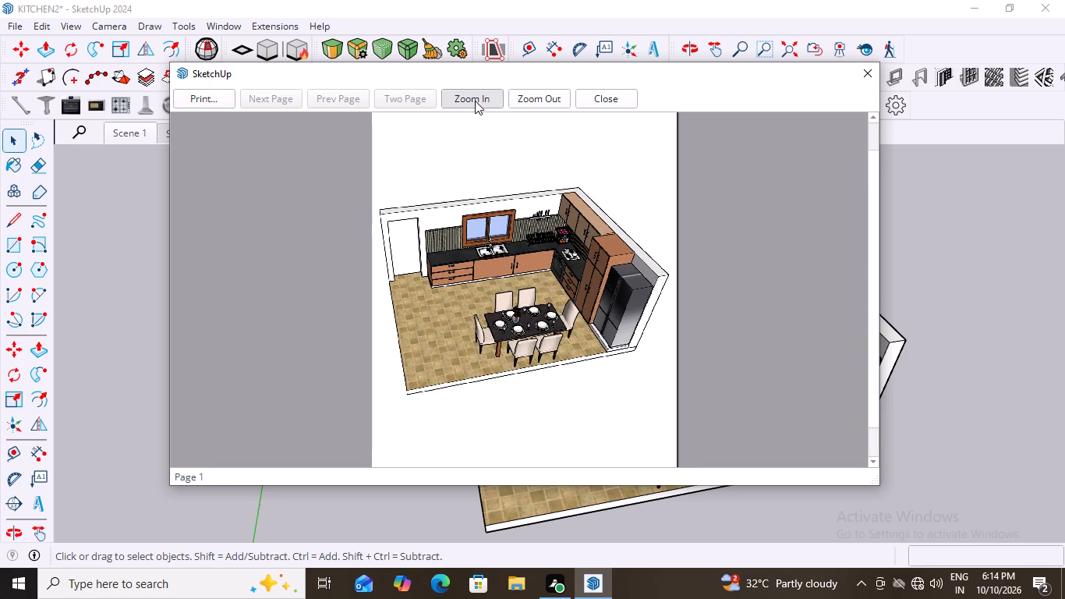
pyautogui.click(475, 101)
pyautogui.scroll(3, 455, 249)
pyautogui.scroll(-2, 455, 249)
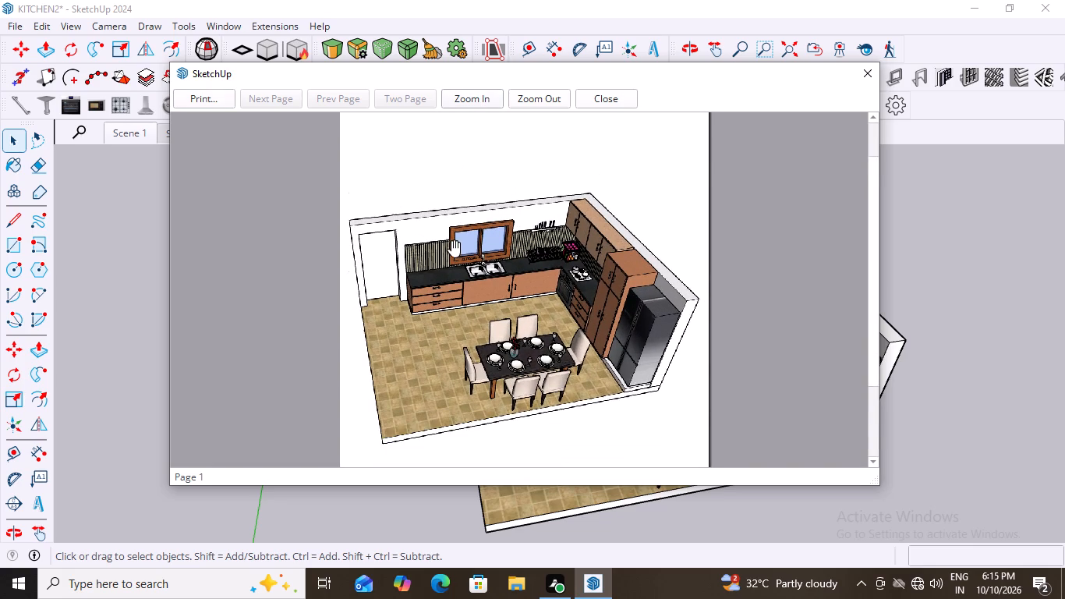
pyautogui.scroll(1, 455, 249)
pyautogui.scroll(-1, 455, 249)
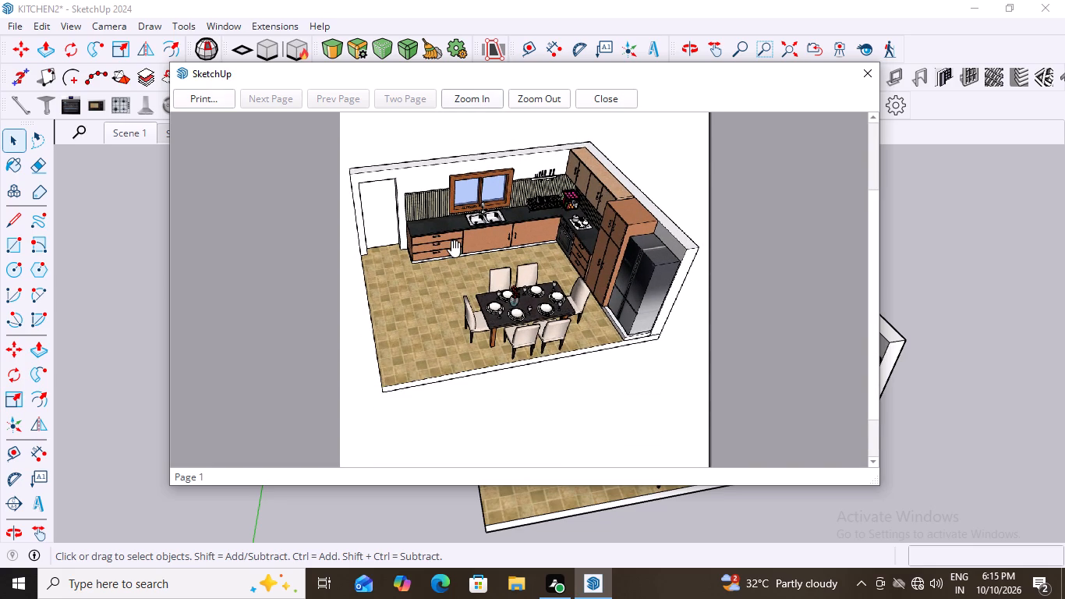
pyautogui.scroll(1, 455, 249)
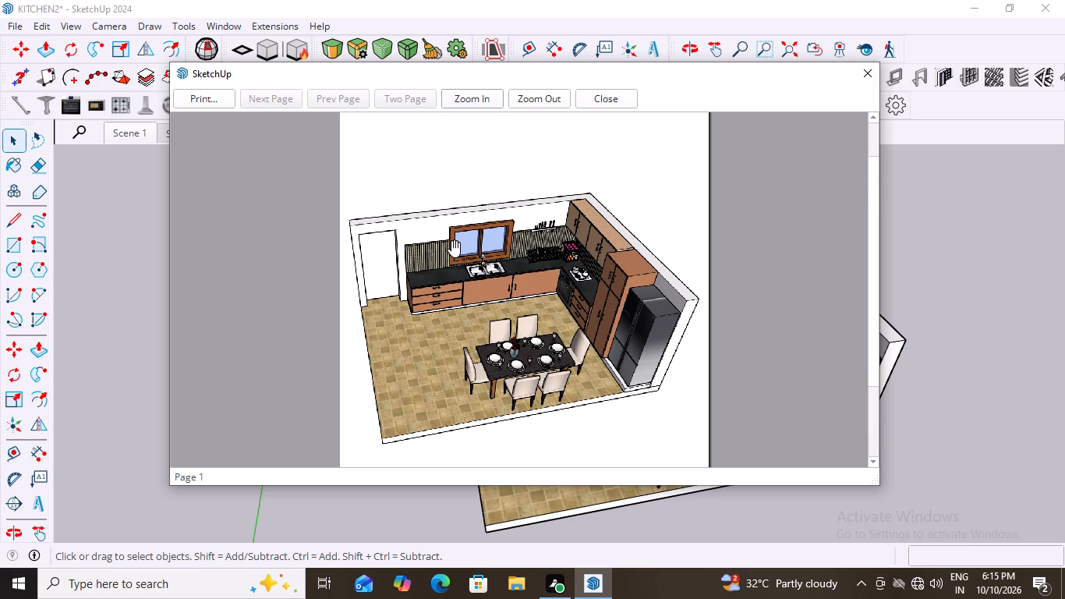
pyautogui.scroll(-1, 455, 249)
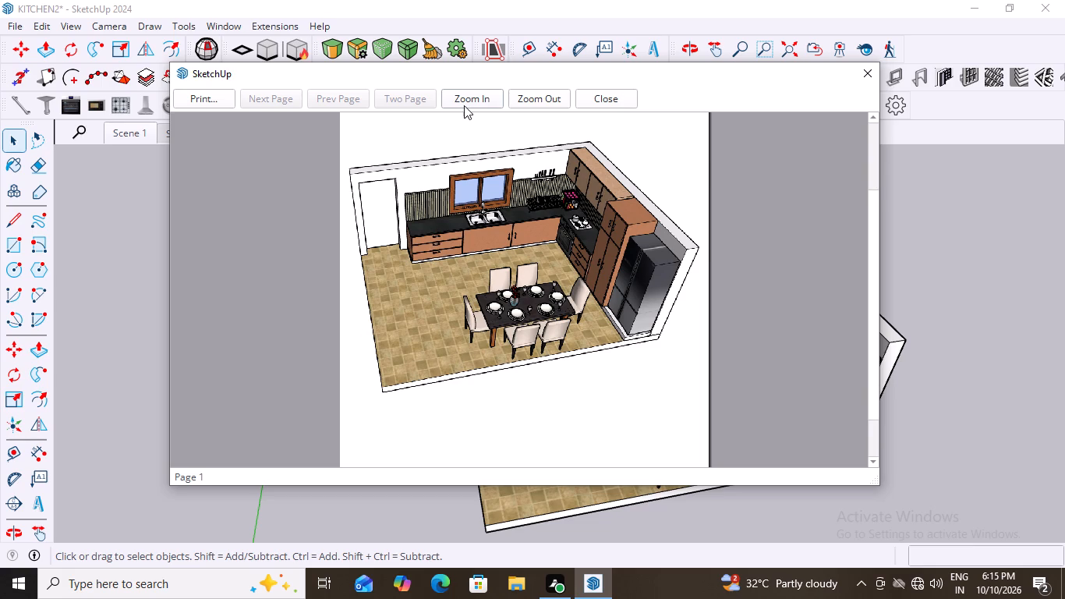
# Enlarge the previewed page two more levels and check the kitchen's walls, counters, dining set and floor edges.
pyautogui.click(465, 104)
pyautogui.scroll(1, 450, 147)
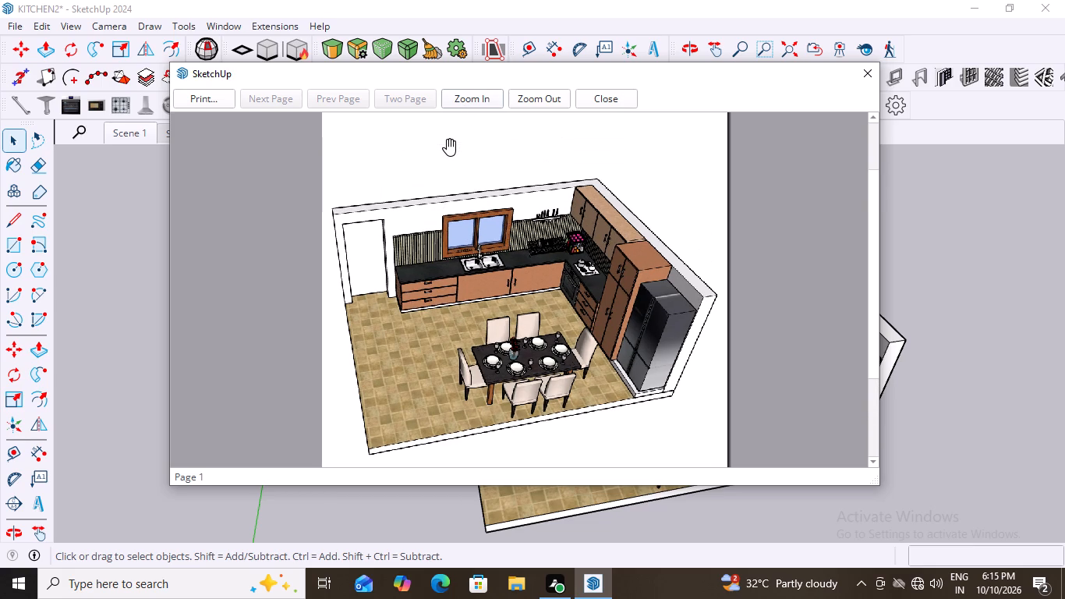
pyautogui.scroll(-1, 450, 147)
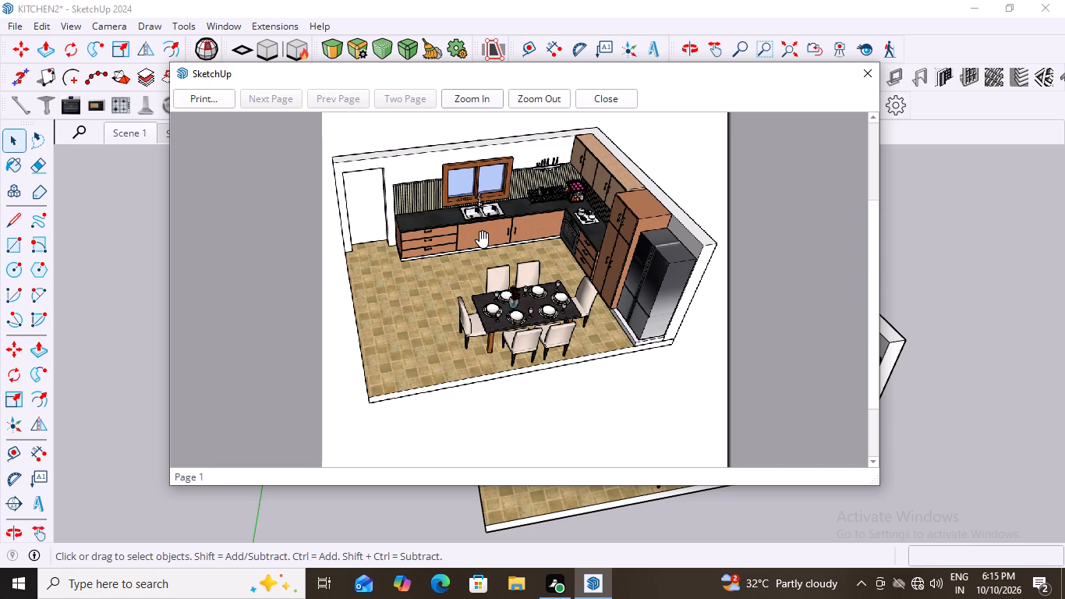
pyautogui.click(467, 100)
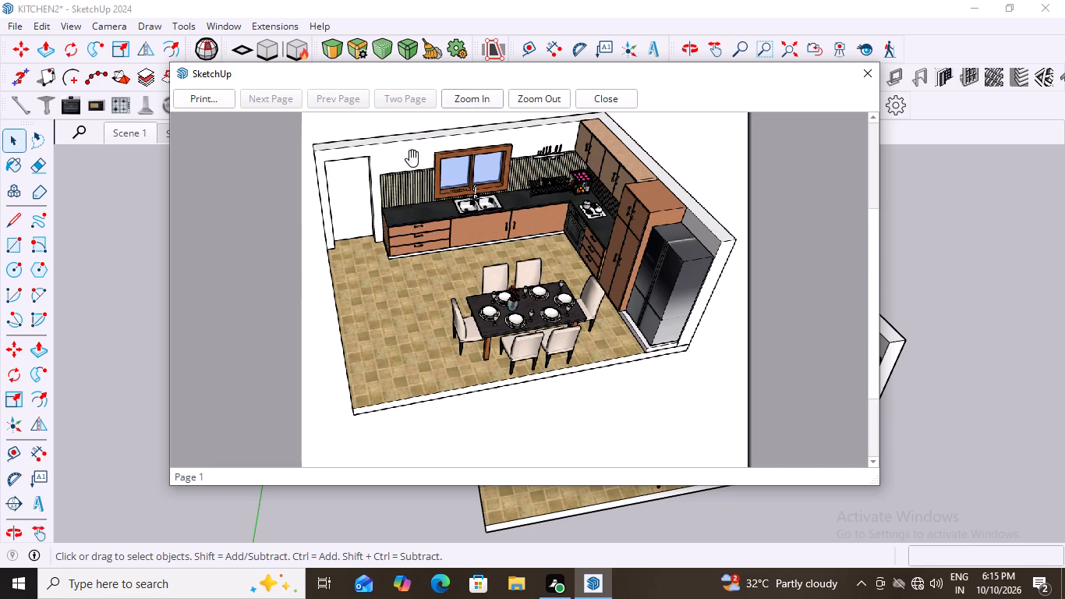
pyautogui.scroll(1, 398, 140)
pyautogui.scroll(-1, 398, 140)
pyautogui.scroll(1, 398, 140)
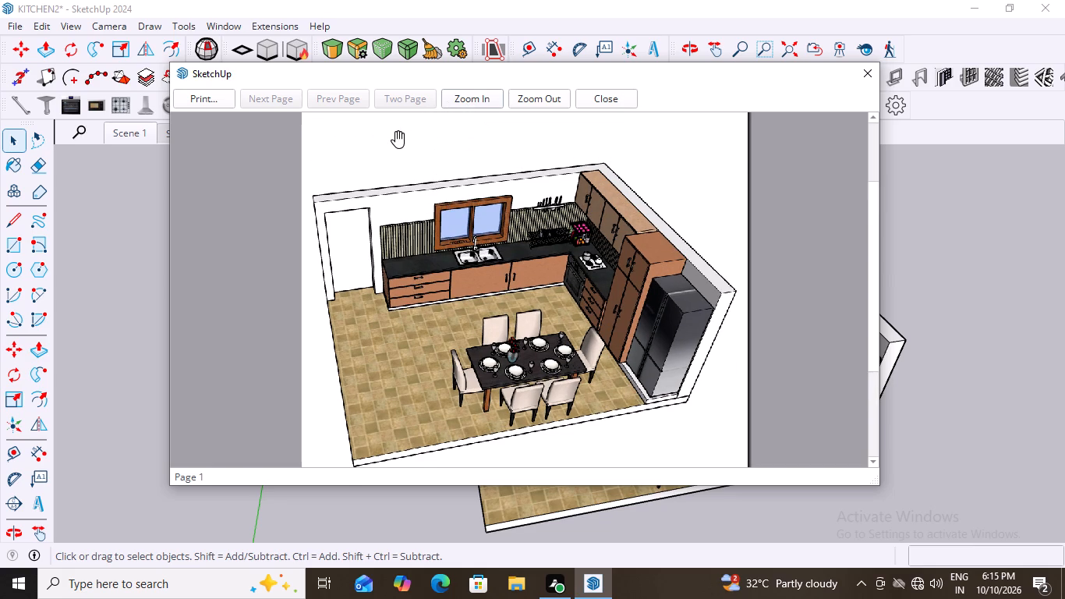
pyautogui.scroll(-1, 398, 140)
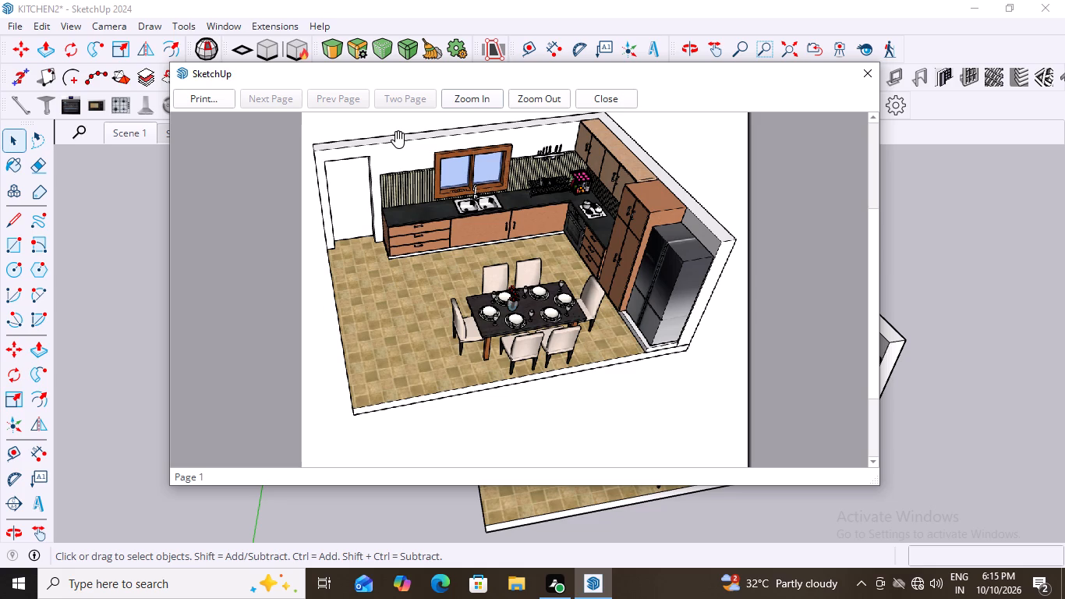
pyautogui.scroll(1, 398, 140)
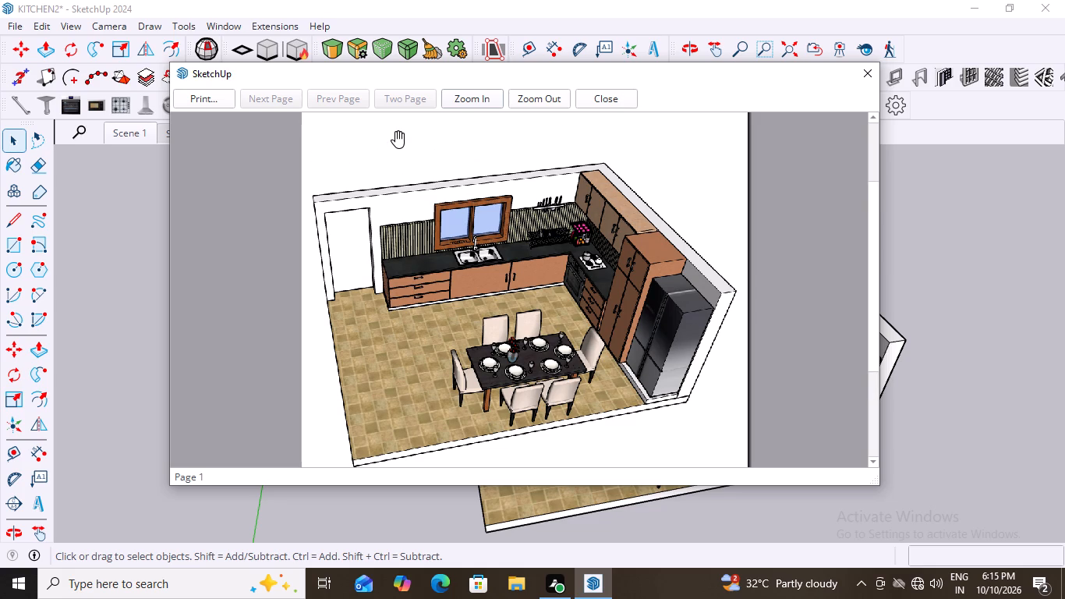
# Enlarge the preview two further levels, reduce it by one, and examine the page down to its lower margin.
pyautogui.click(474, 101)
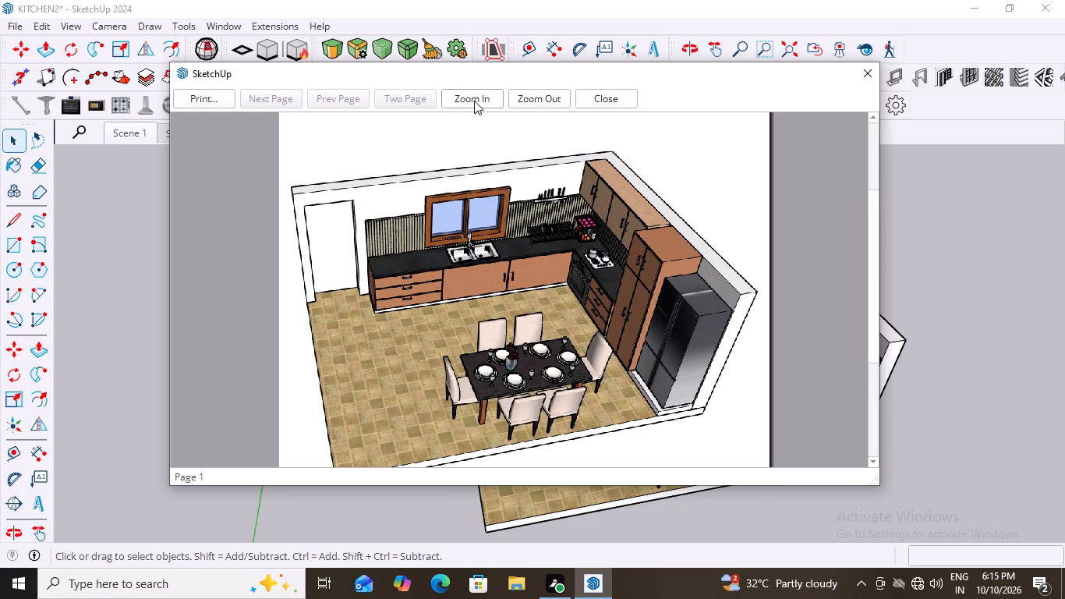
pyautogui.click(474, 101)
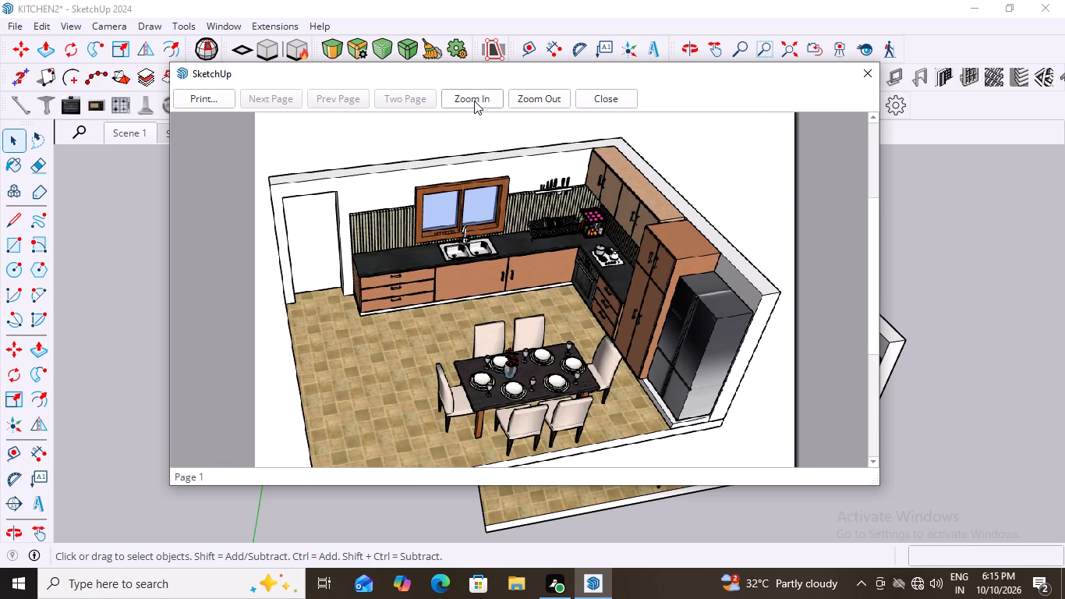
pyautogui.scroll(-1, 472, 238)
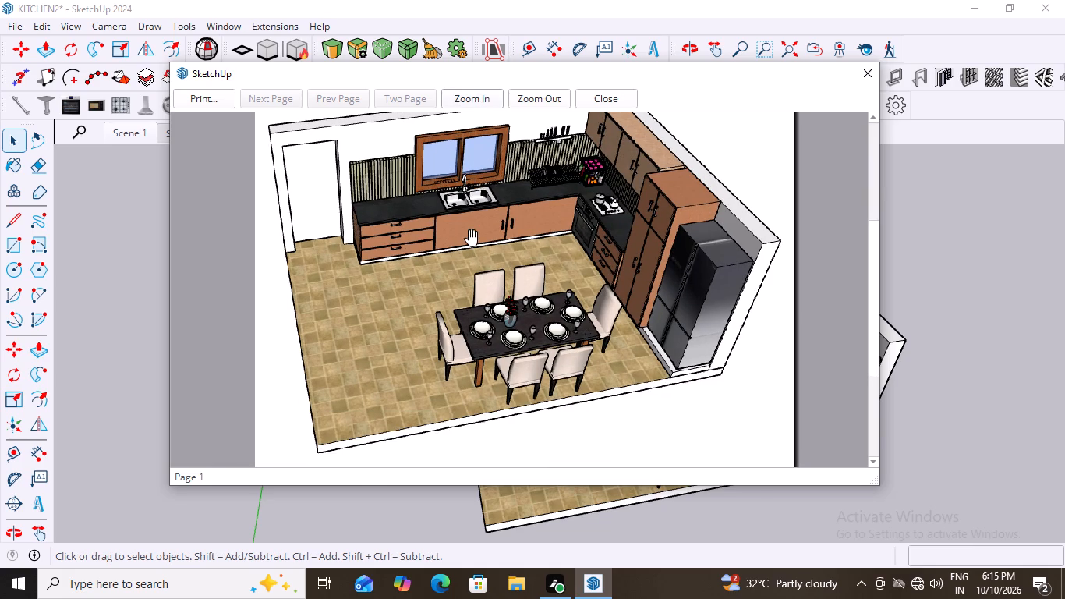
pyautogui.scroll(1, 472, 238)
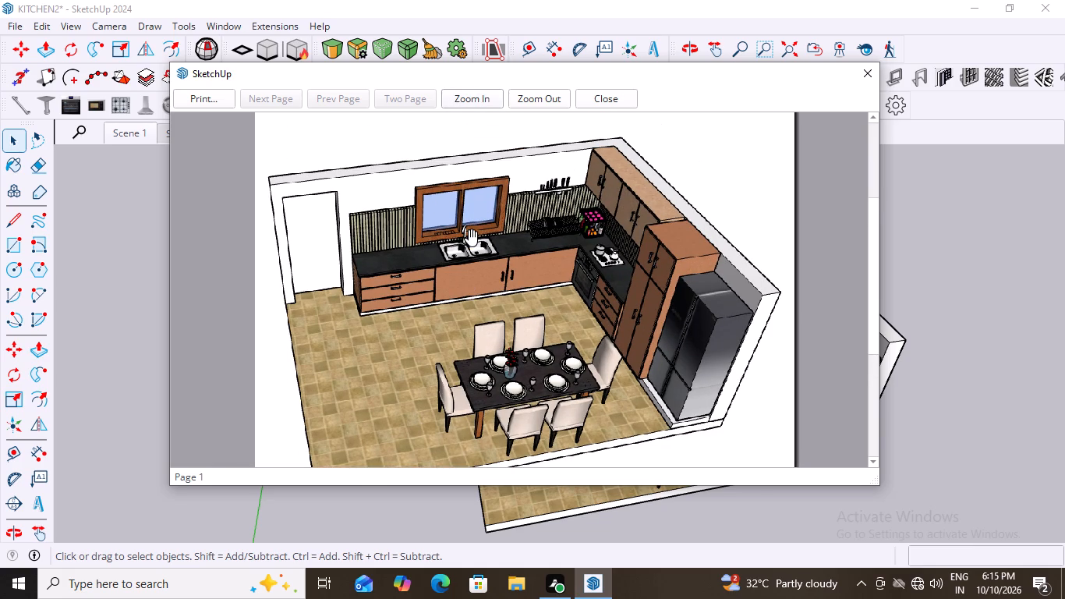
pyautogui.scroll(-1, 472, 238)
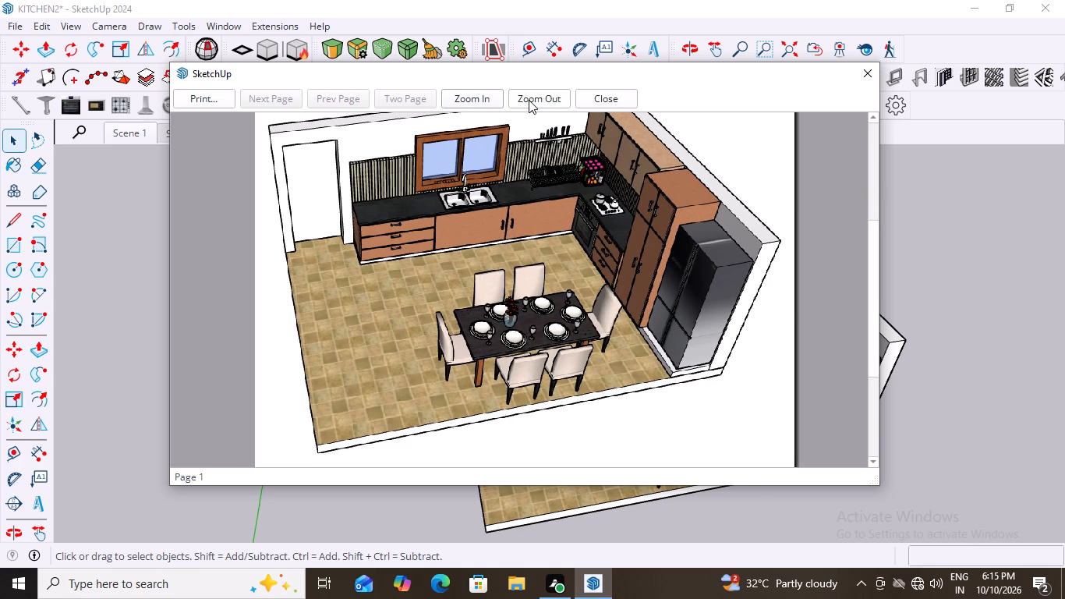
pyautogui.click(529, 100)
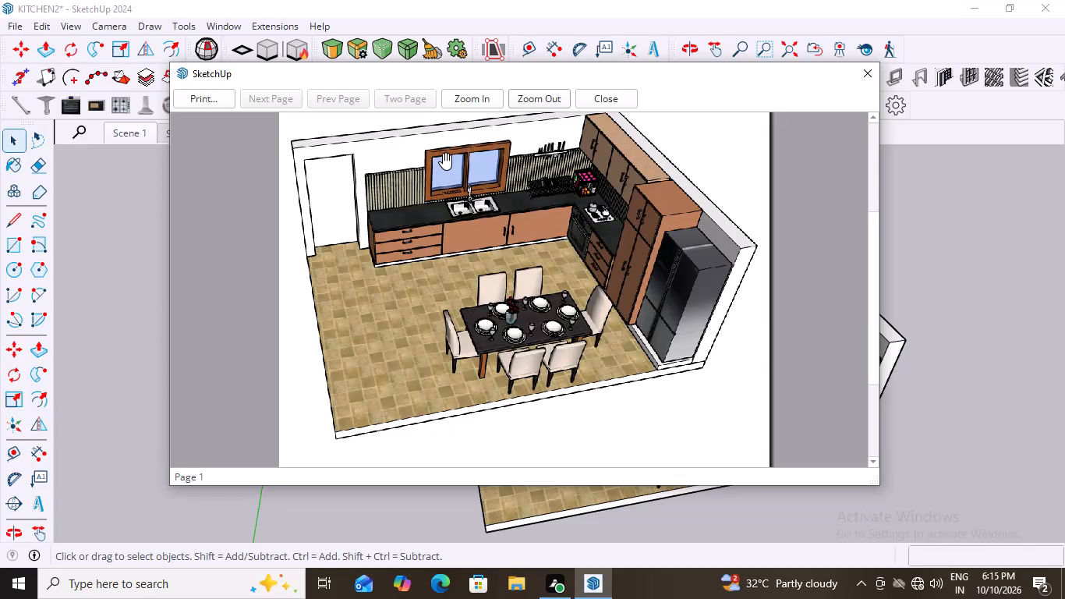
pyautogui.scroll(1, 446, 161)
pyautogui.scroll(-1, 446, 161)
pyautogui.scroll(-4, 508, 302)
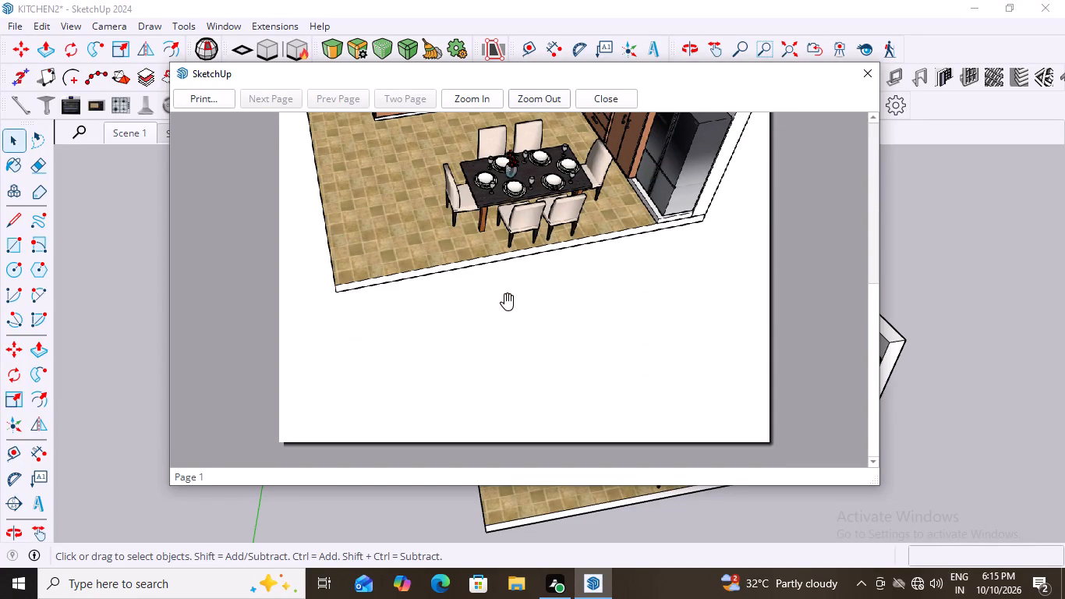
pyautogui.scroll(-3, 508, 302)
pyautogui.scroll(4, 508, 302)
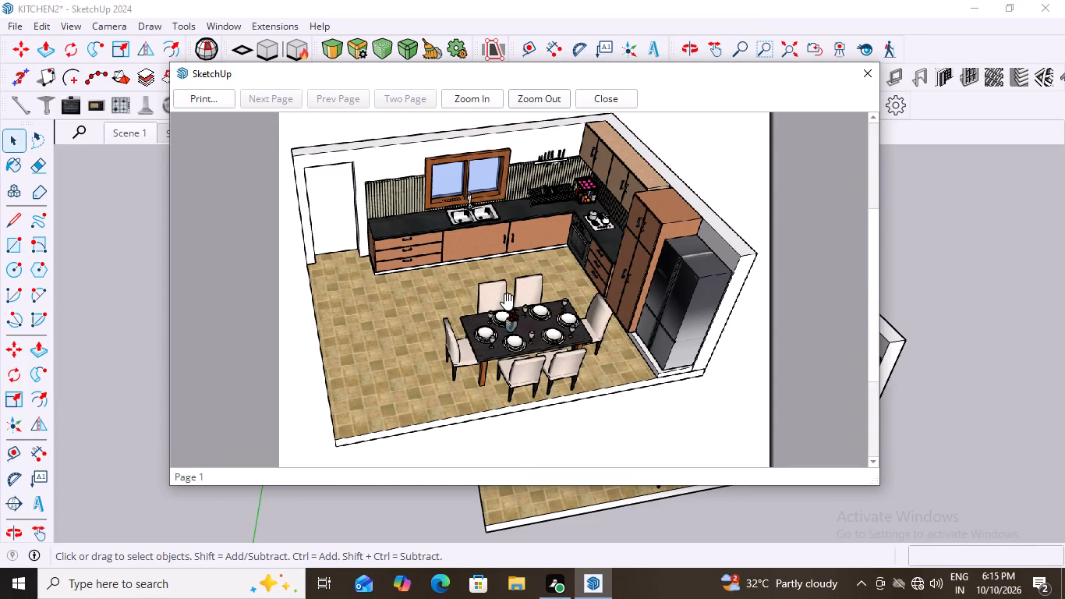
pyautogui.scroll(-1, 508, 302)
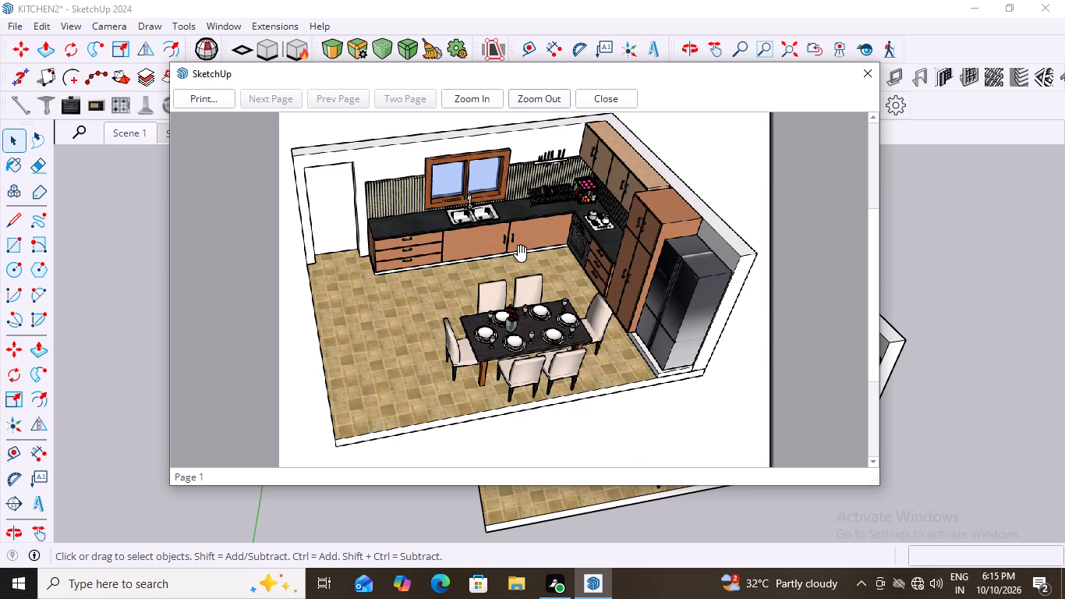
# Print the previewed kitchen view to a PDF document named KITCHEN2 in the Documents folder.
pyautogui.click(200, 101)
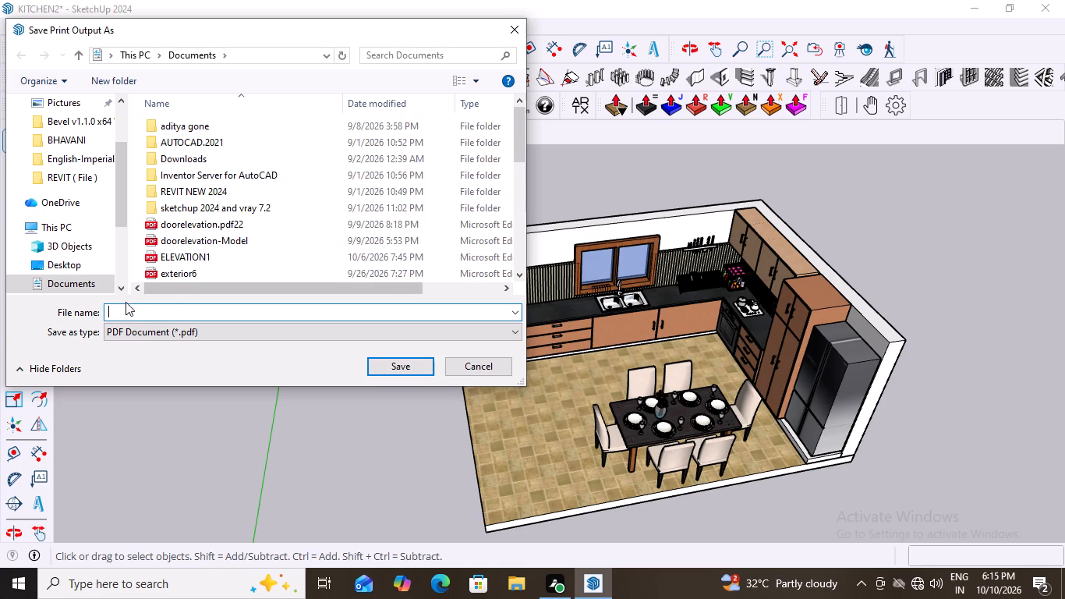
pyautogui.click(108, 315)
pyautogui.write('ki')
pyautogui.press('BackSpace')
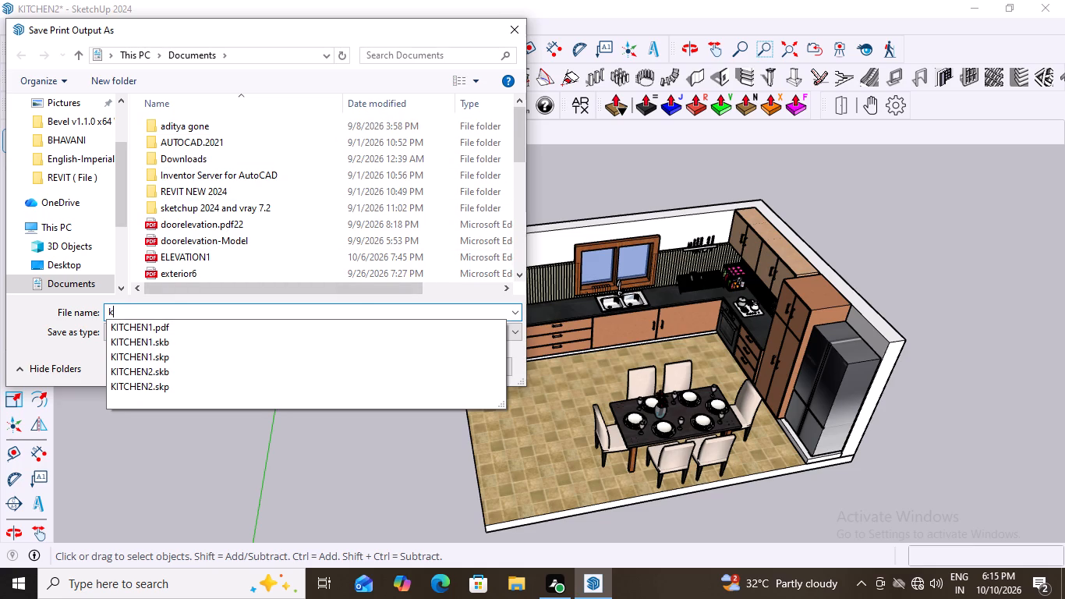
pyautogui.press('BackSpace')
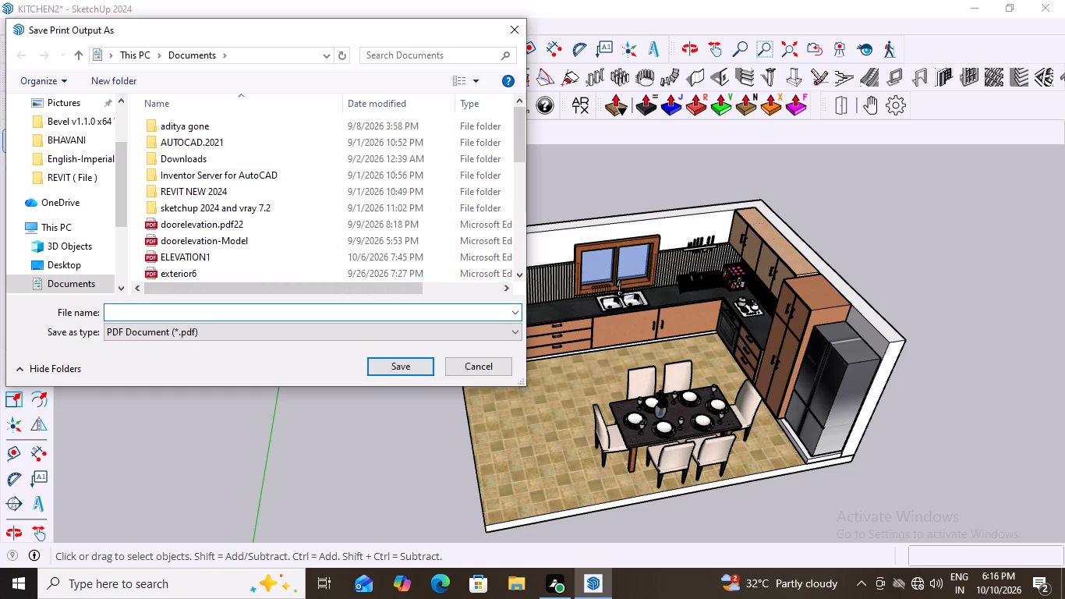
pyautogui.write('KI')
pyautogui.write('TCHEN2')
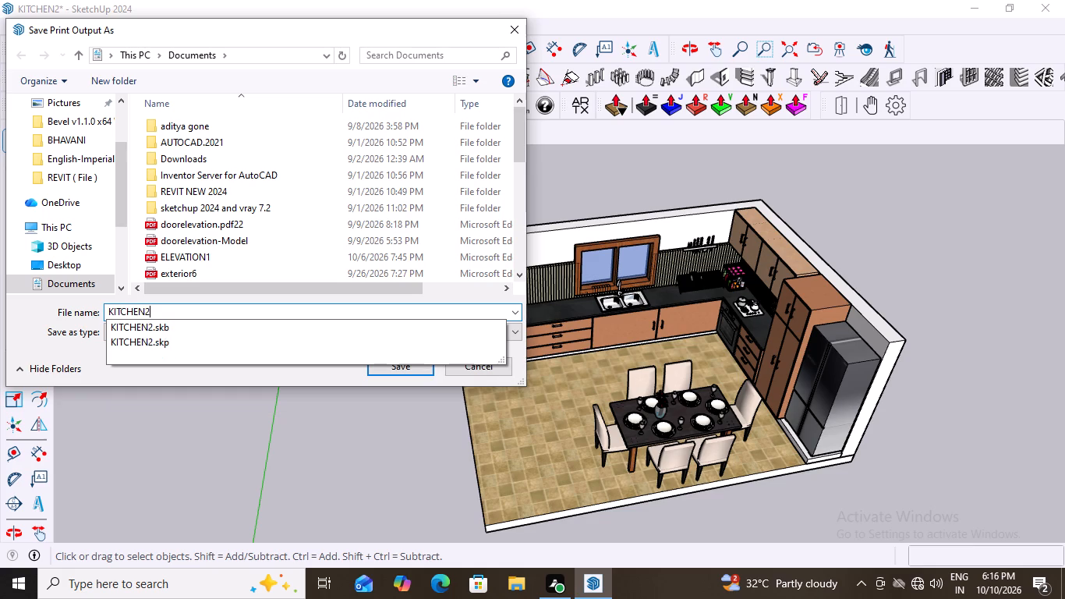
pyautogui.click(212, 319)
pyautogui.click(175, 313)
pyautogui.doubleClick(173, 313)
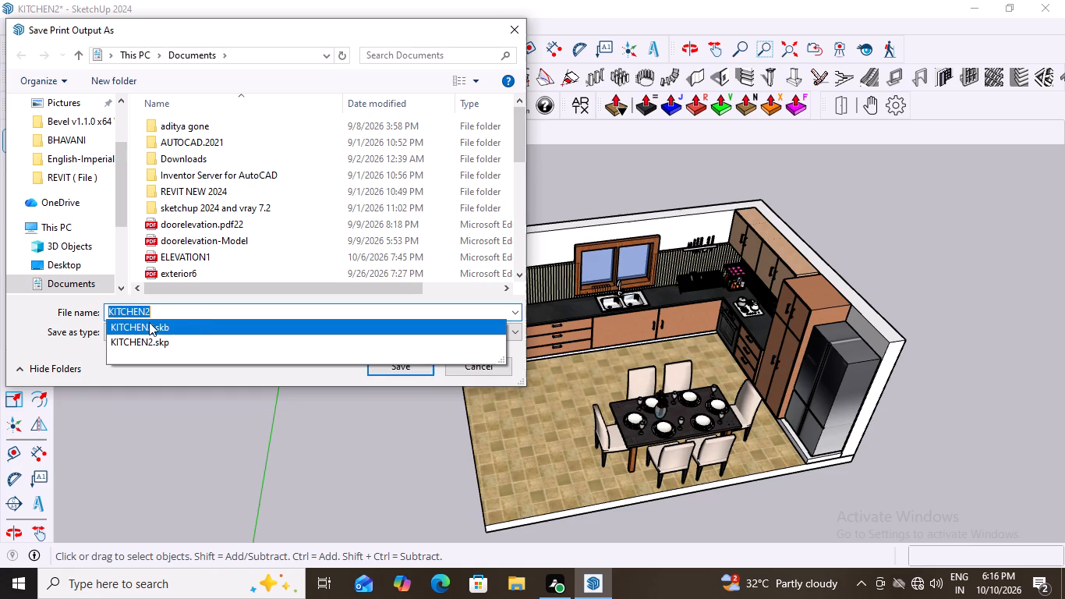
pyautogui.doubleClick(149, 317)
pyautogui.click(149, 316)
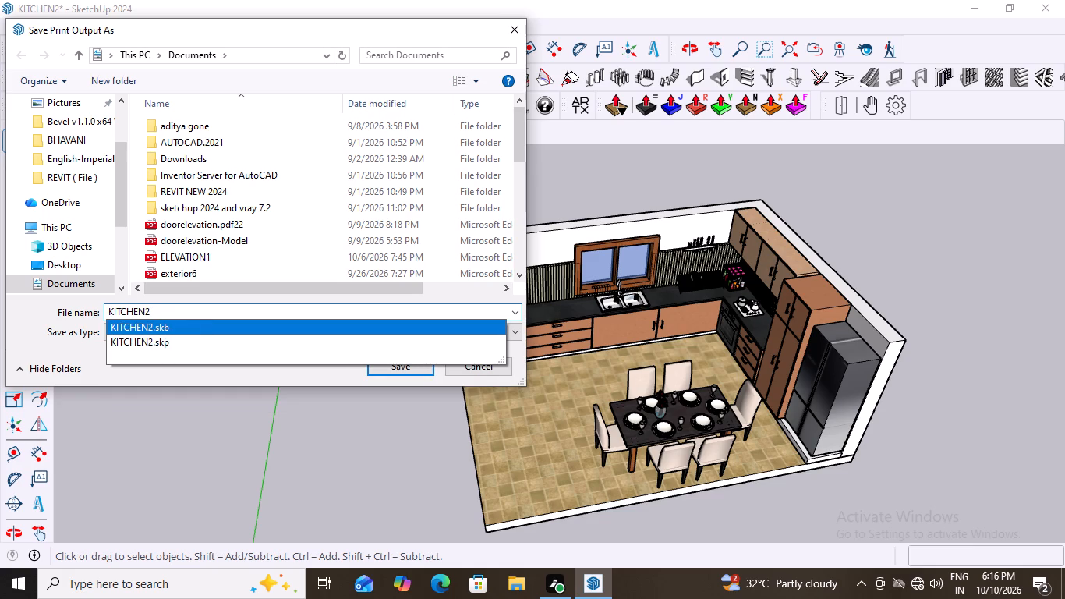
pyautogui.press('space')
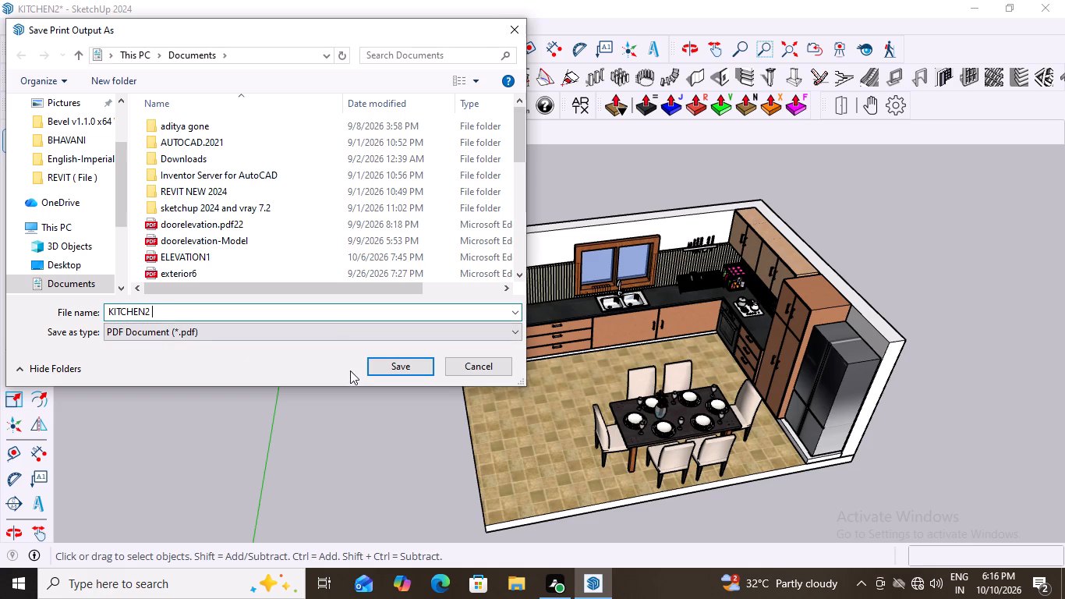
pyautogui.click(393, 366)
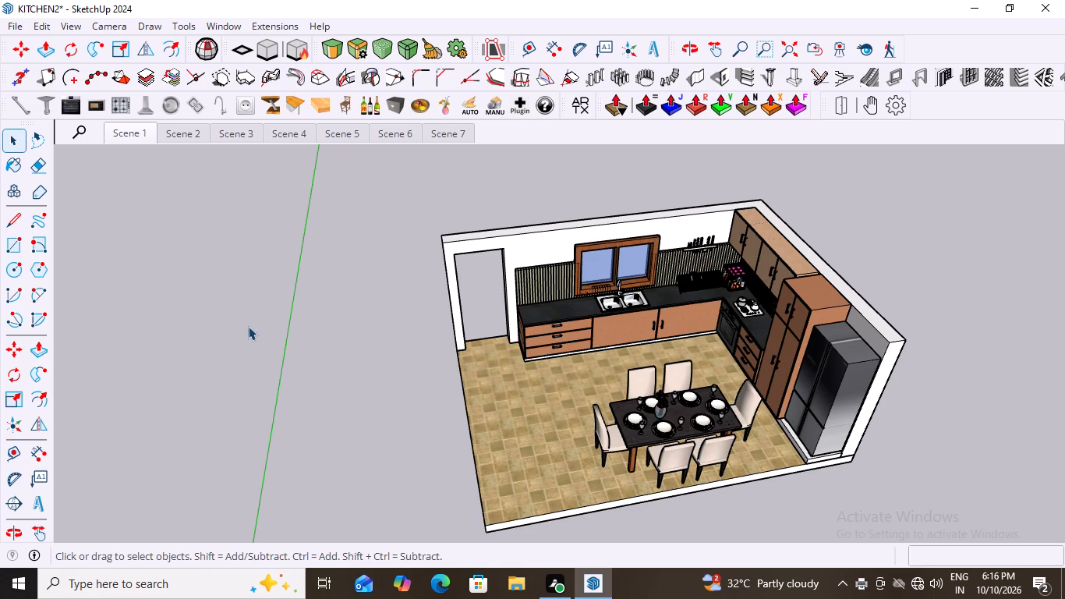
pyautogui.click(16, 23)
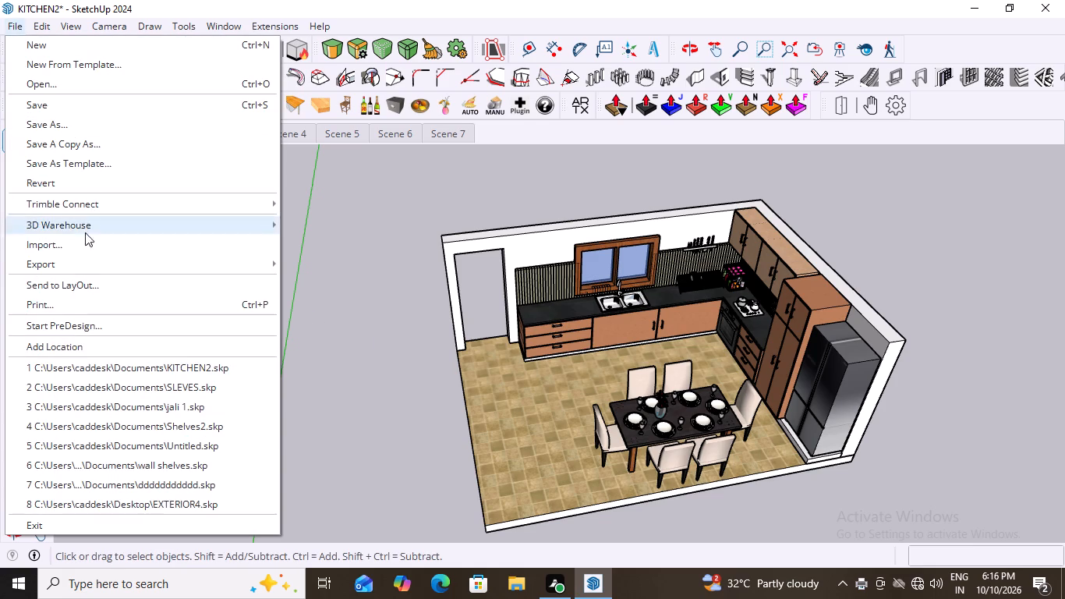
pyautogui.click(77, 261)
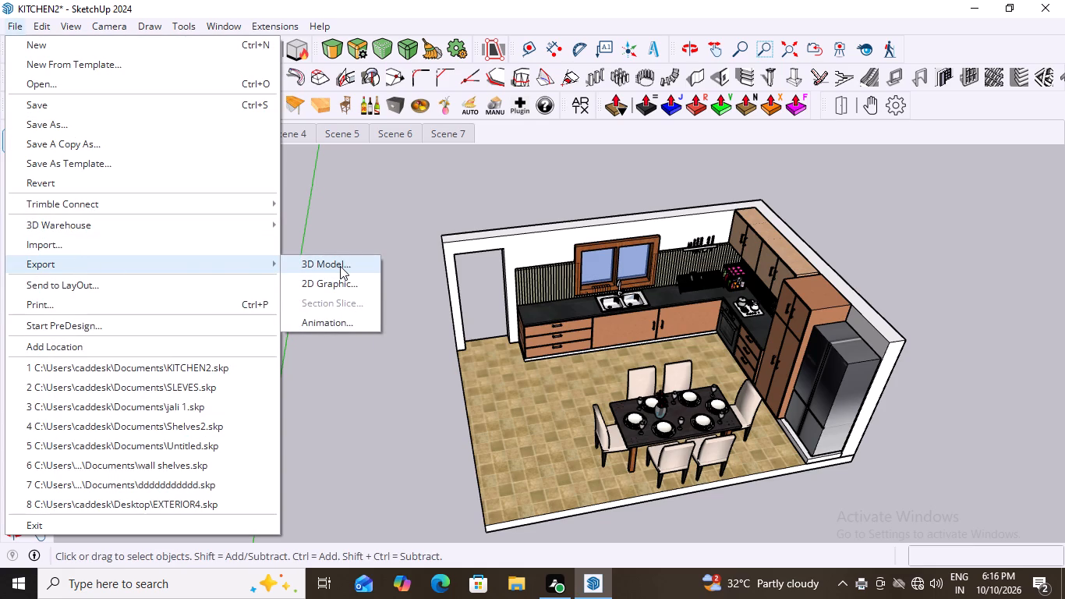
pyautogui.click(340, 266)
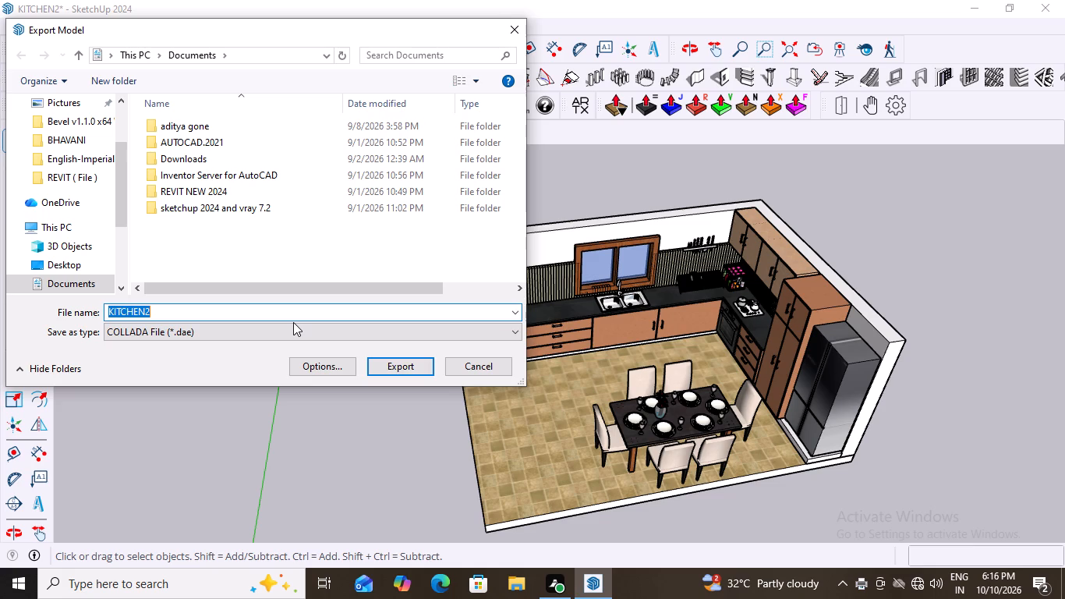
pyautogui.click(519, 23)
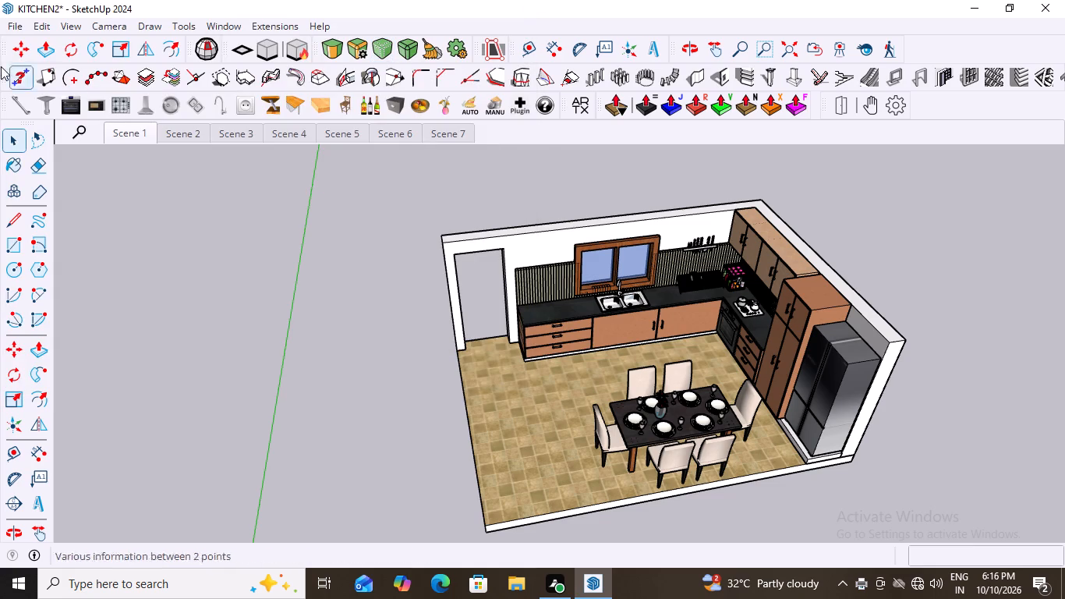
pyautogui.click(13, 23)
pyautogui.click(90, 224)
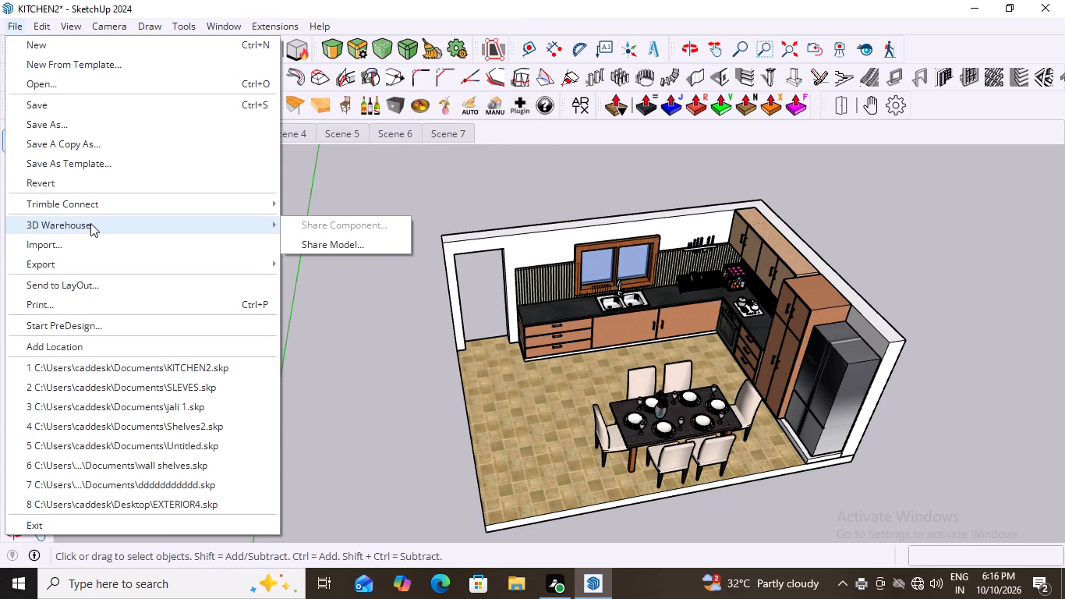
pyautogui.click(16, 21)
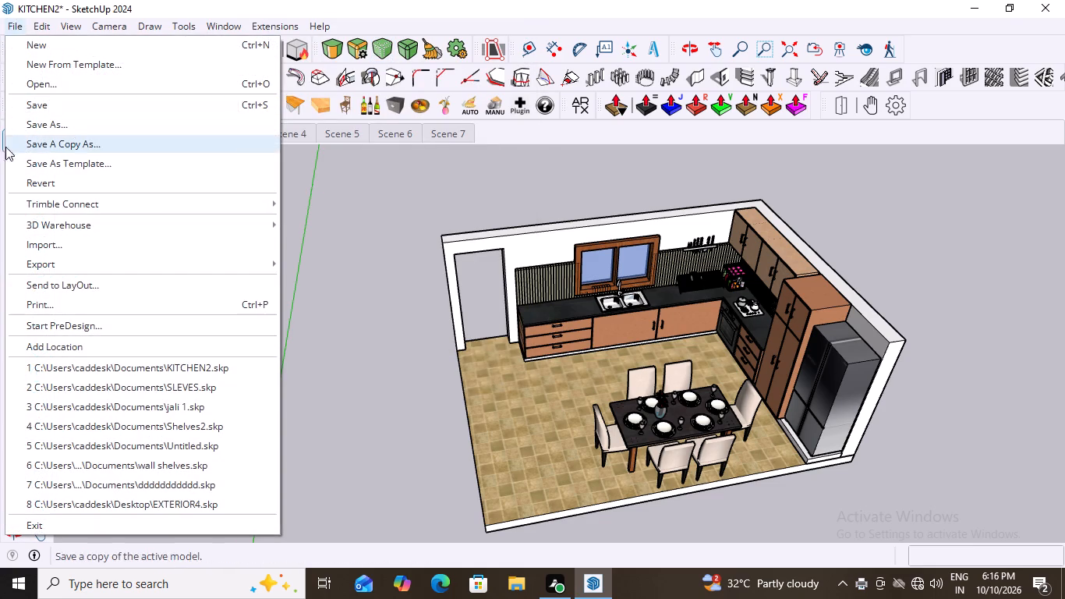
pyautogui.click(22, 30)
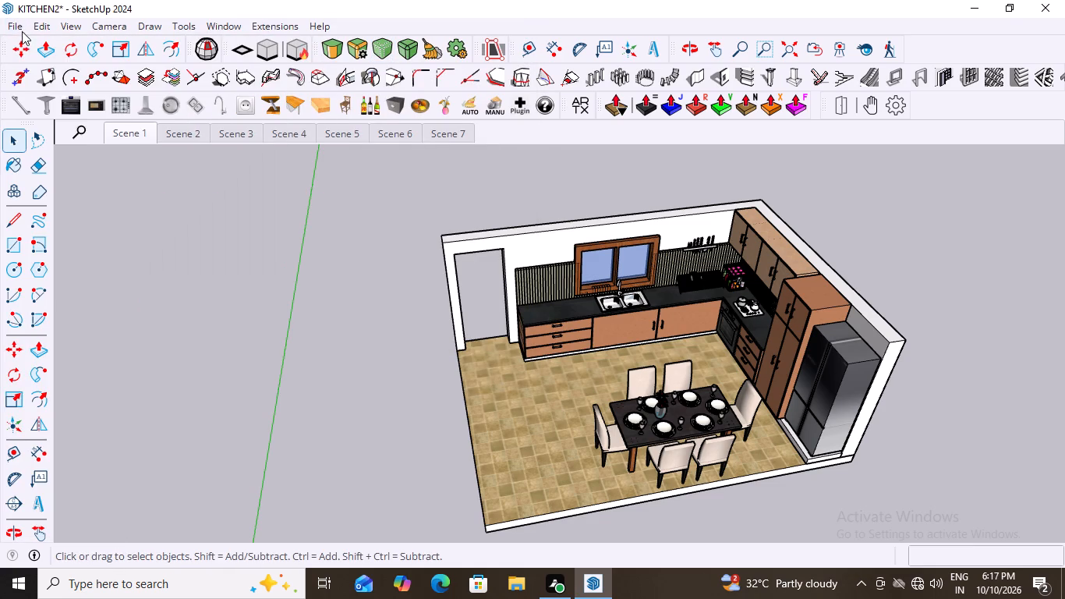
# Export the current kitchen view as a 2D graphic, a JPEG image named KITCHEN2 in the Documents folder.
pyautogui.click(10, 21)
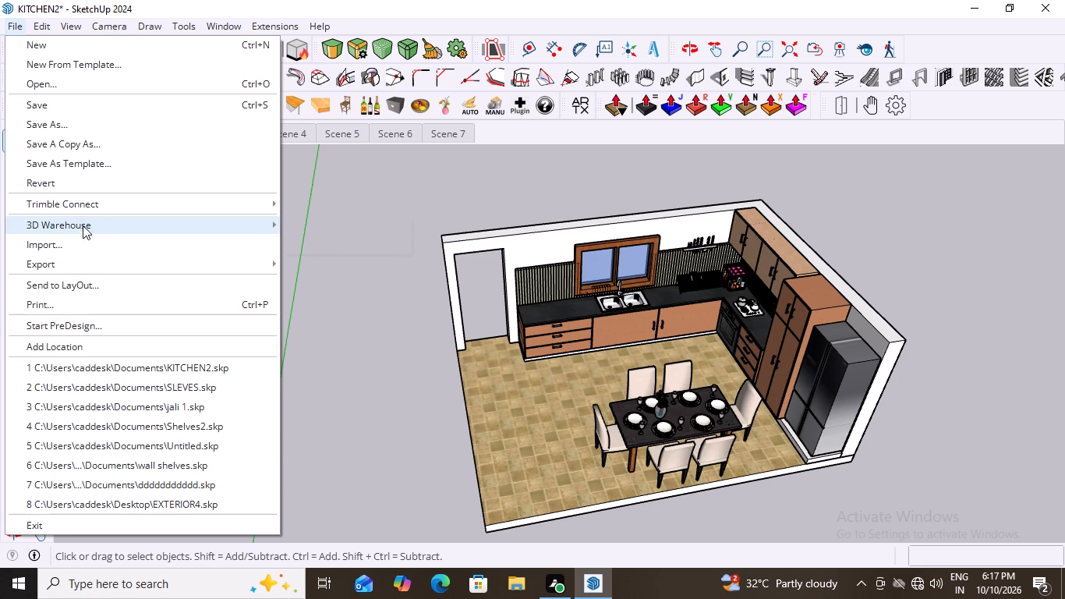
pyautogui.click(113, 272)
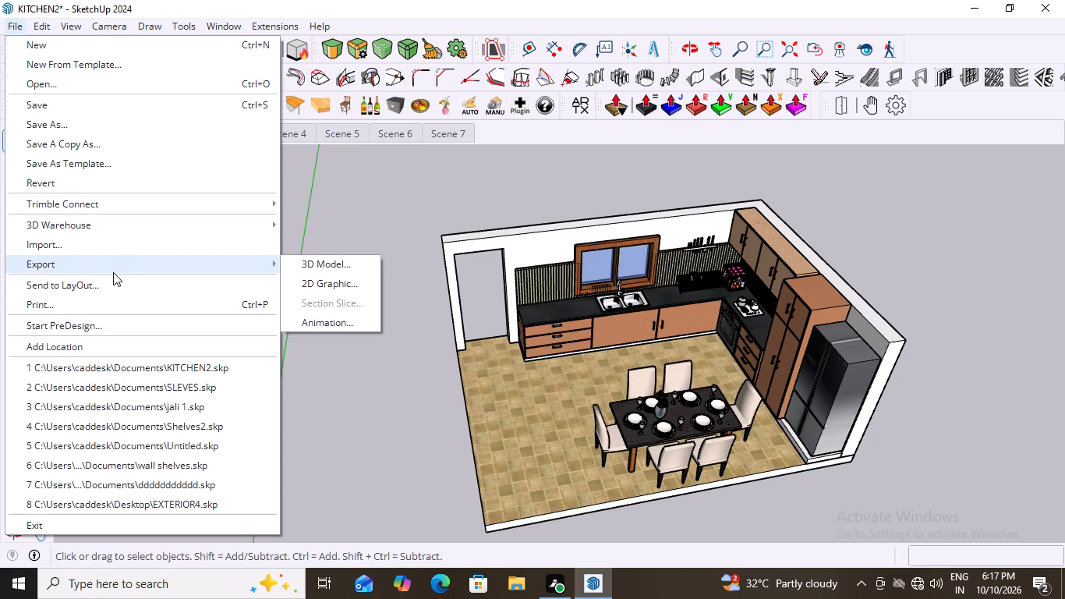
pyautogui.click(310, 290)
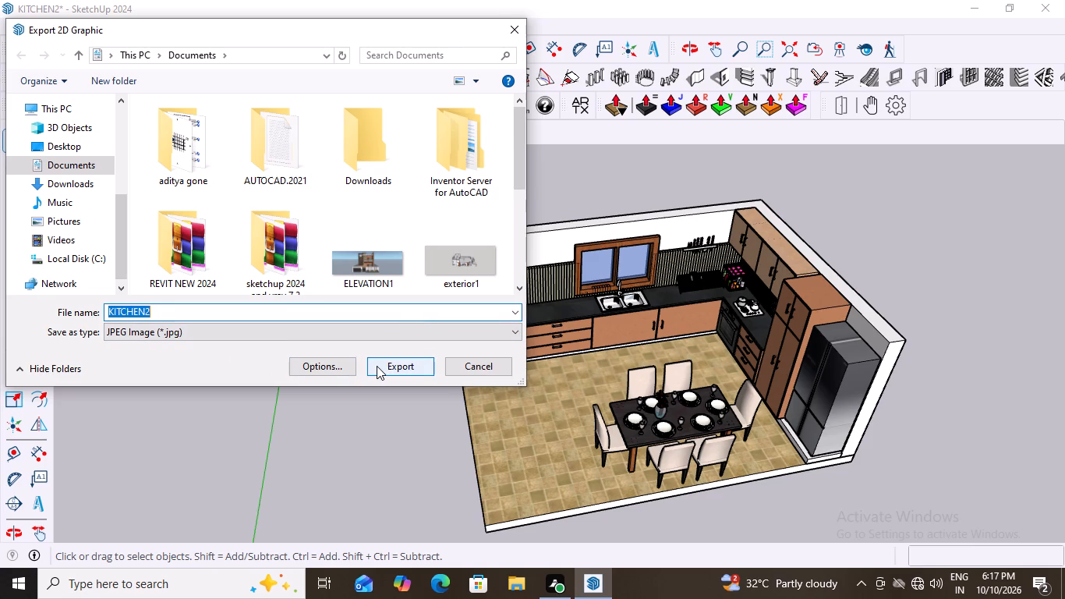
pyautogui.click(377, 366)
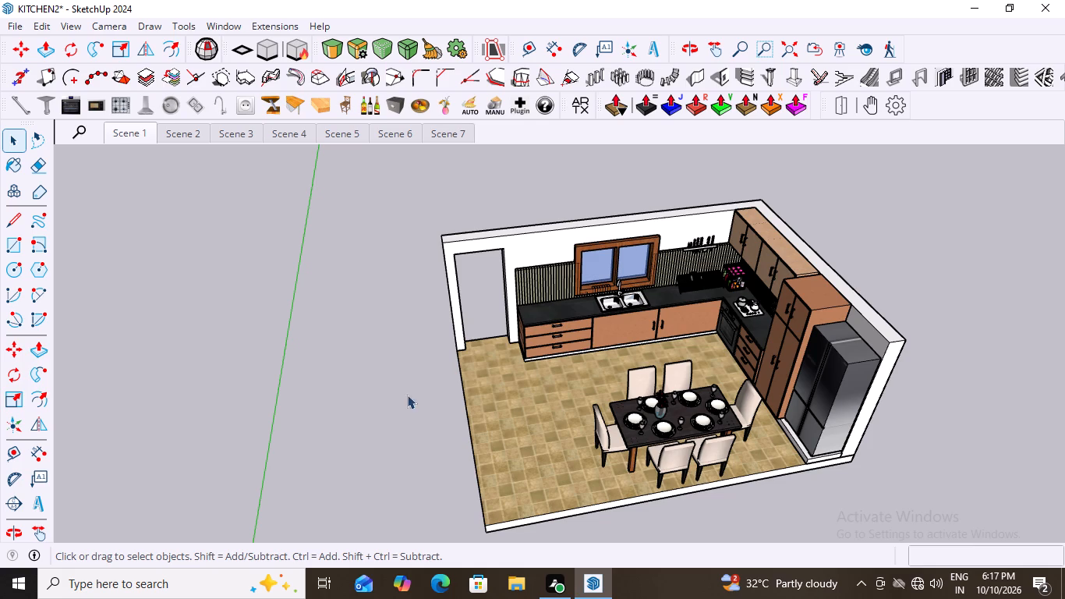
# Play the scene animation from Scene 1, keep its controls clear of the model, watch the styled scenes and stop playback.
pyautogui.scroll(-5, 334, 388)
pyautogui.moveTo(433, 410); pyautogui.dragTo(382, 374, button='middle')
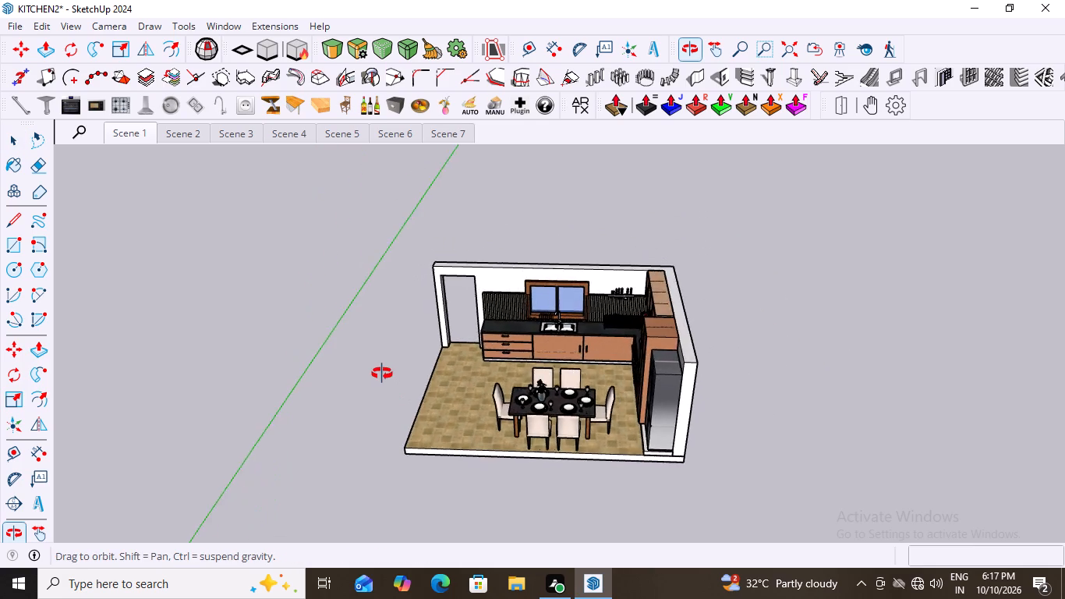
pyautogui.moveTo(382, 374); pyautogui.dragTo(384, 373, button='middle')
pyautogui.scroll(-14, 383, 373)
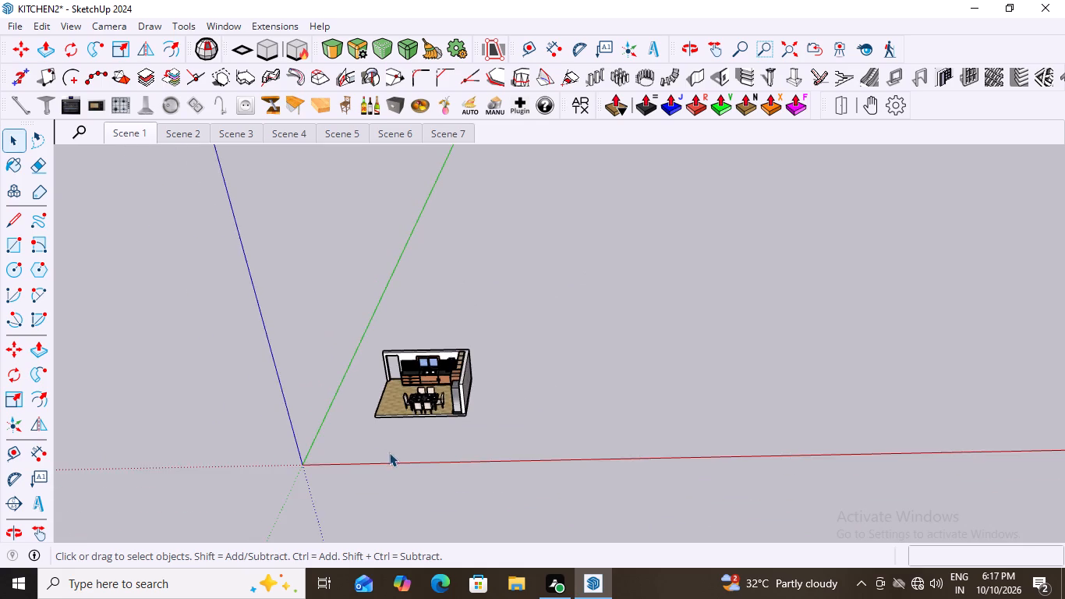
pyautogui.moveTo(401, 441); pyautogui.dragTo(432, 363, button='middle')
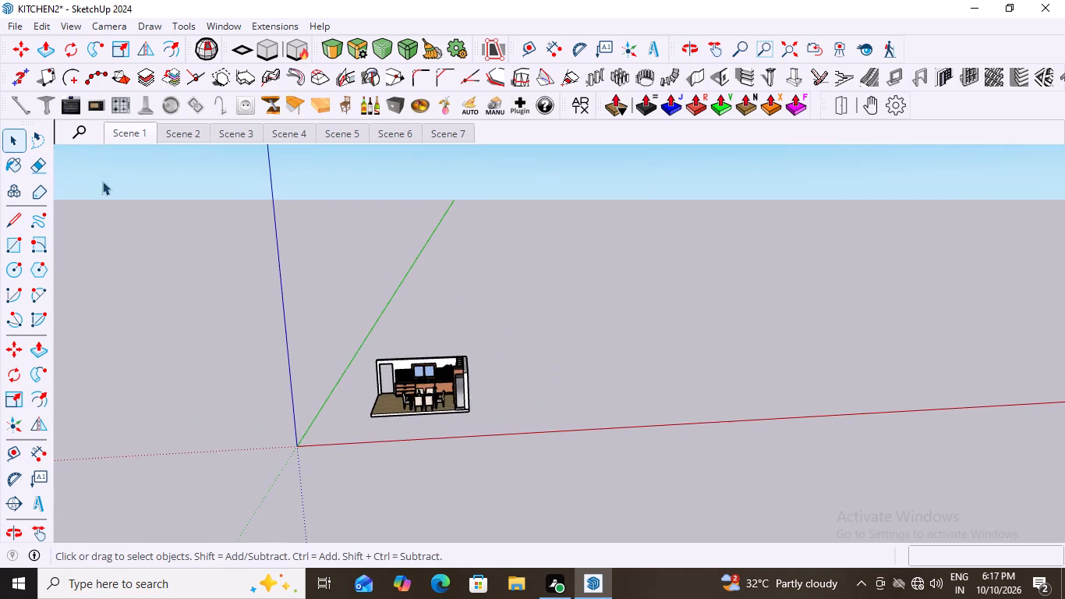
pyautogui.click(126, 131)
pyautogui.rightClick(126, 131)
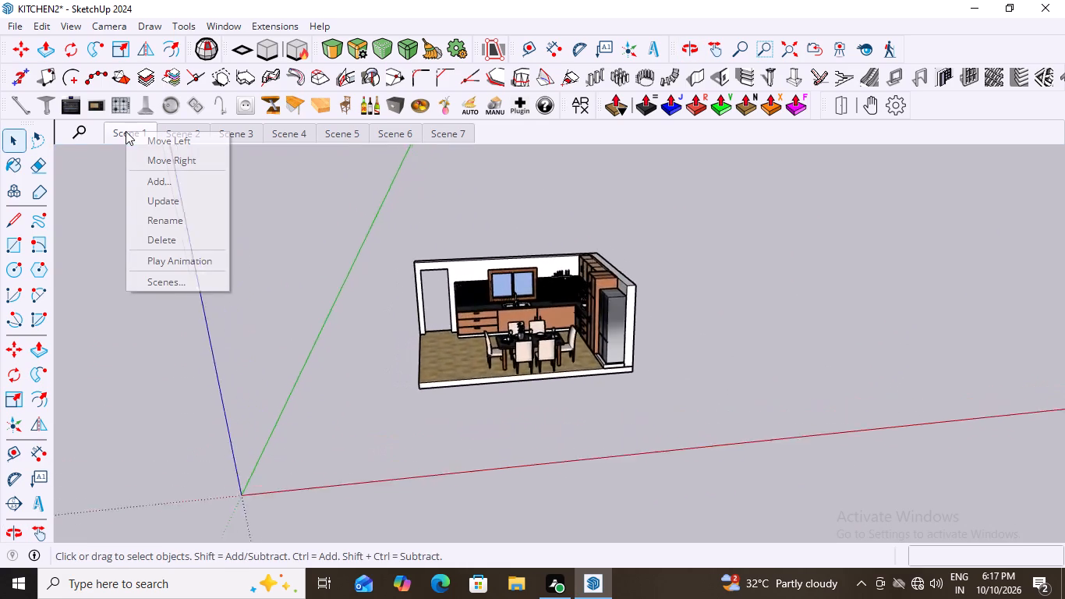
pyautogui.click(168, 264)
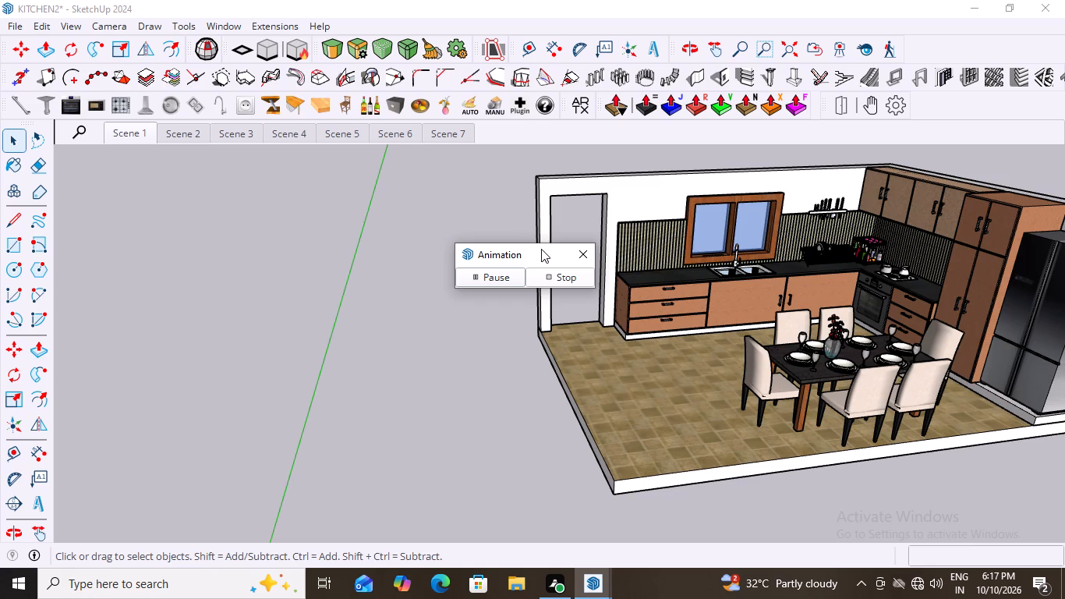
pyautogui.moveTo(529, 253); pyautogui.dragTo(515, 247)
pyautogui.moveTo(489, 231); pyautogui.dragTo(218, 203)
pyautogui.moveTo(533, 253); pyautogui.dragTo(126, 164)
pyautogui.scroll(-5, 183, 363)
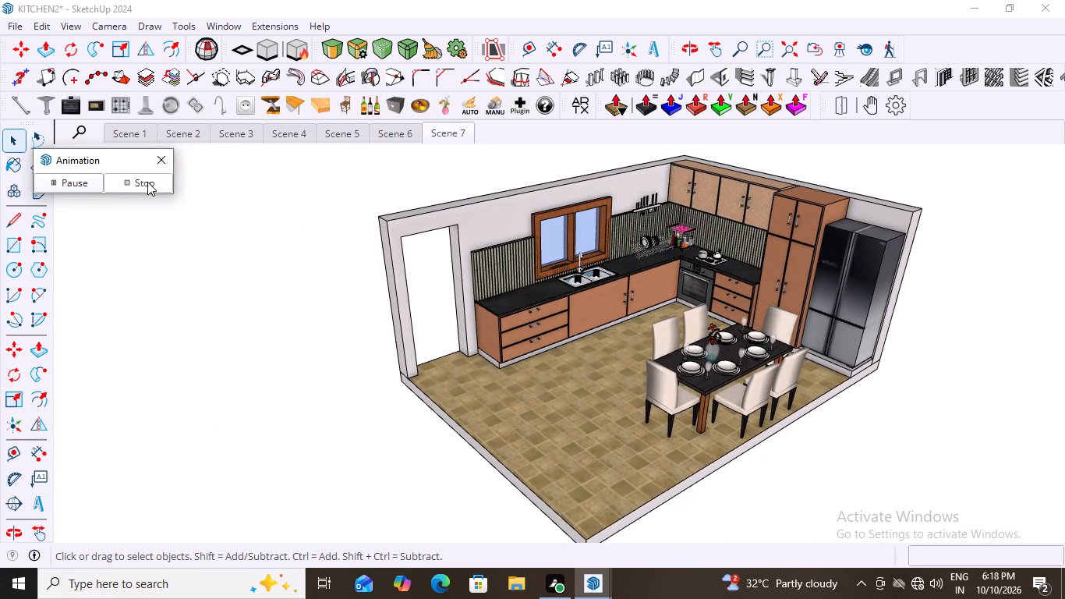
pyautogui.click(147, 182)
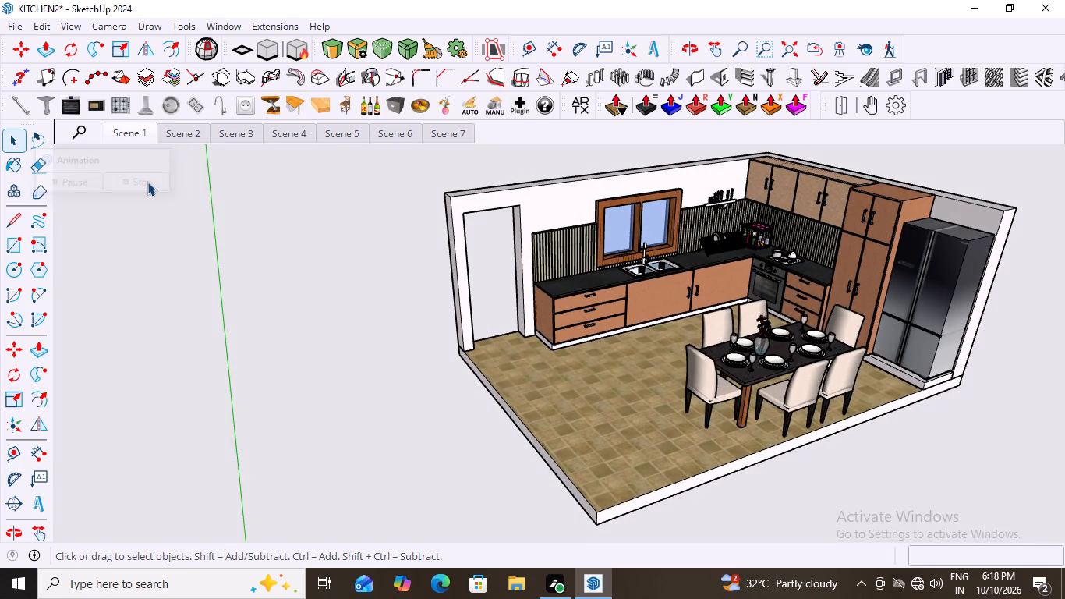
# Examine the kitchen's sink wall, corner cabinets, refrigerator and dining set from a raised angle, near and far.
pyautogui.scroll(-7, 304, 270)
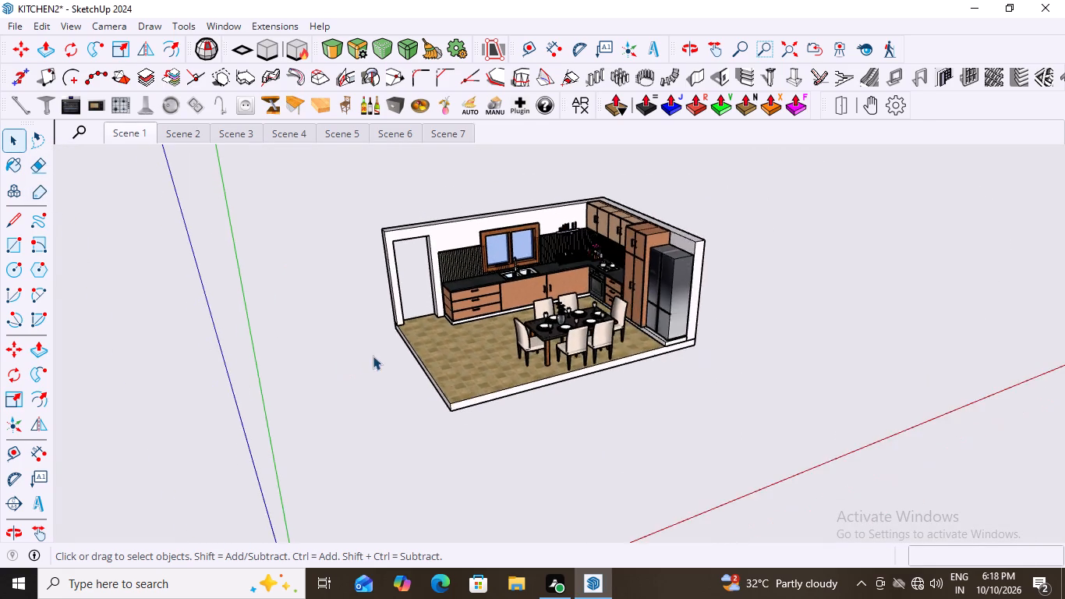
pyautogui.scroll(-6, 373, 356)
pyautogui.middleClick(511, 241)
pyautogui.scroll(11, 511, 241)
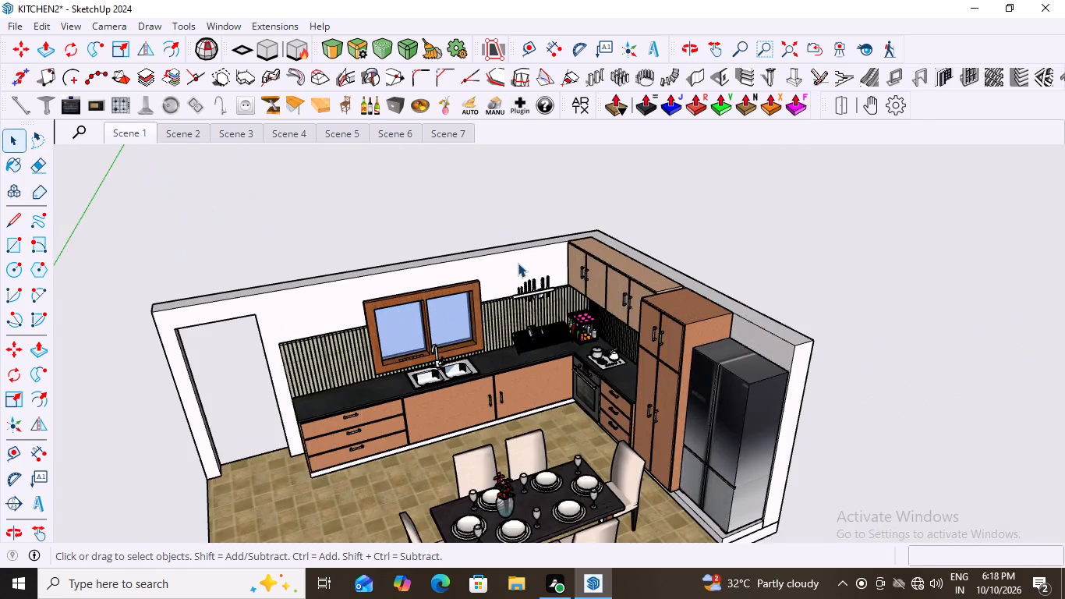
pyautogui.scroll(2, 518, 263)
pyautogui.scroll(-8, 525, 242)
pyautogui.moveTo(567, 289); pyautogui.dragTo(566, 343, button='middle')
pyautogui.scroll(4, 566, 343)
pyautogui.scroll(-5, 566, 343)
pyautogui.scroll(6, 447, 411)
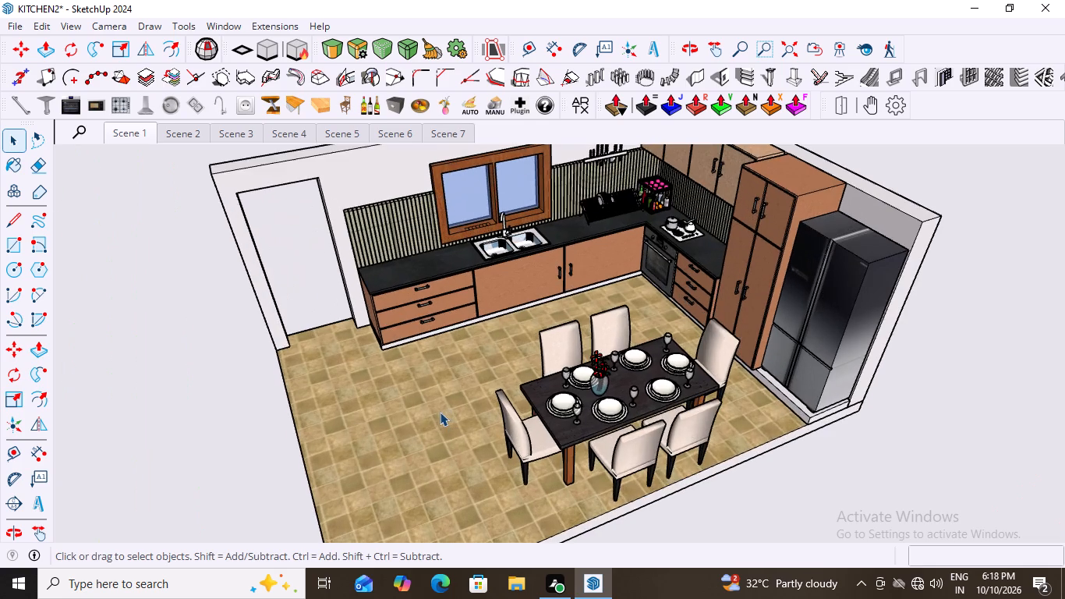
# Examine the whole kitchen layout from eye level up to a steep overhead angle, including the dining set, counters and refrigerator.
pyautogui.moveTo(440, 412); pyautogui.dragTo(446, 300, button='middle')
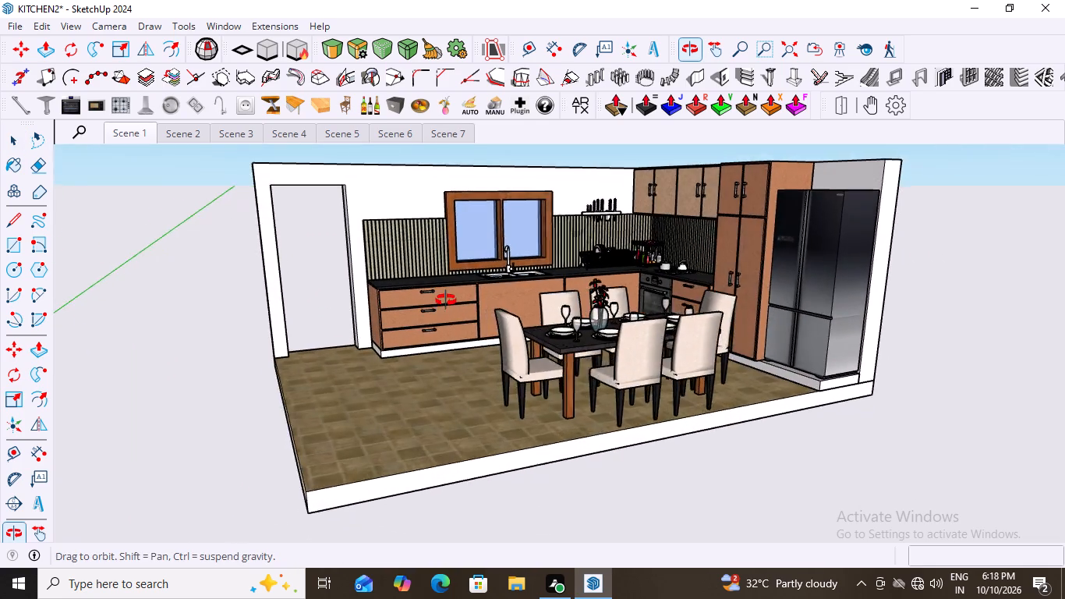
pyautogui.moveTo(446, 300); pyautogui.dragTo(486, 388, button='middle')
pyautogui.scroll(-3, 493, 384)
pyautogui.moveTo(482, 358); pyautogui.dragTo(500, 413, button='middle')
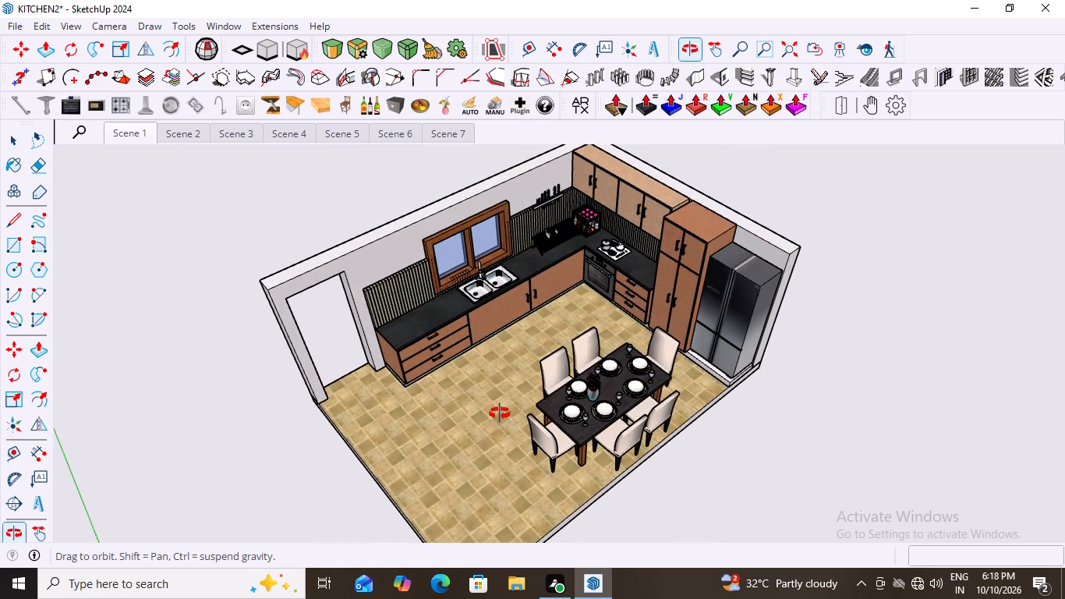
pyautogui.moveTo(500, 413); pyautogui.dragTo(497, 415, button='middle')
pyautogui.scroll(-2, 499, 414)
pyautogui.scroll(4, 494, 316)
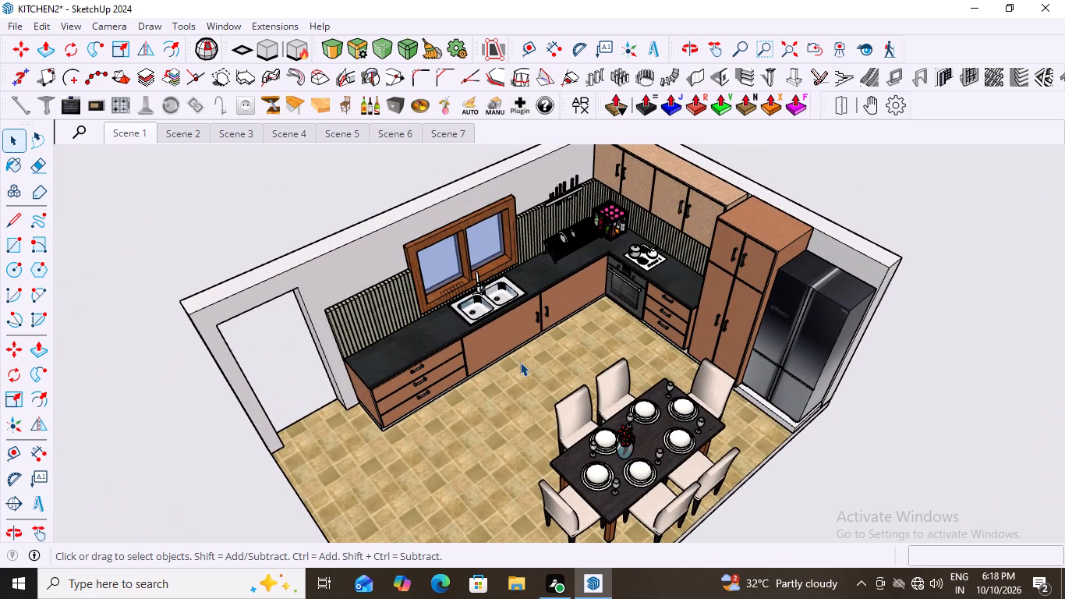
pyautogui.scroll(-3, 520, 362)
pyautogui.moveTo(597, 427); pyautogui.dragTo(525, 431, button='middle')
pyautogui.scroll(-1, 525, 431)
pyautogui.moveTo(532, 464); pyautogui.dragTo(532, 477, button='middle')
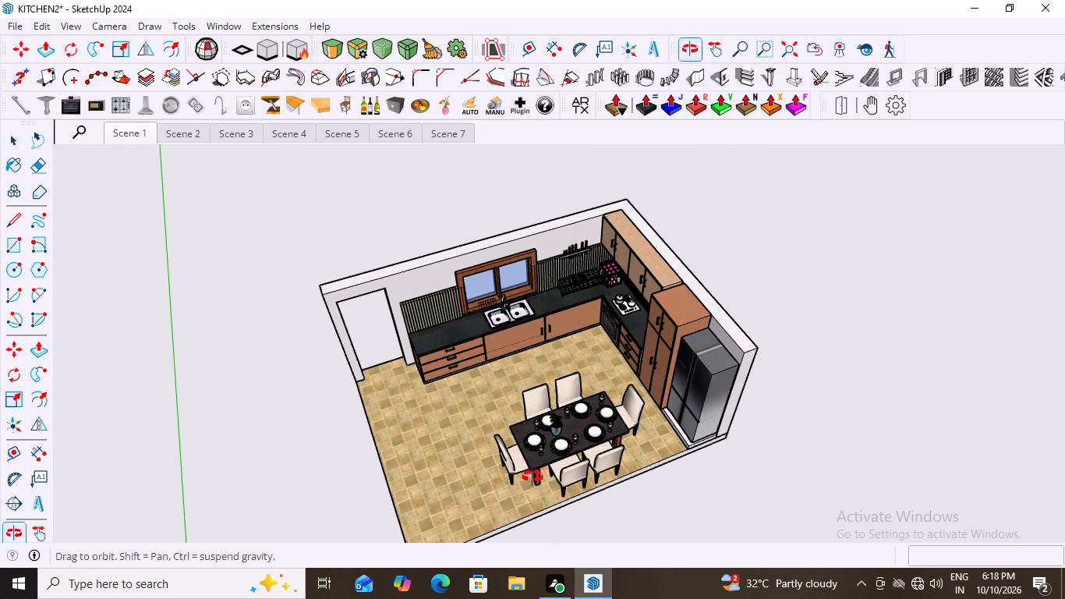
pyautogui.moveTo(532, 477); pyautogui.dragTo(492, 525, button='middle')
pyautogui.scroll(4, 492, 525)
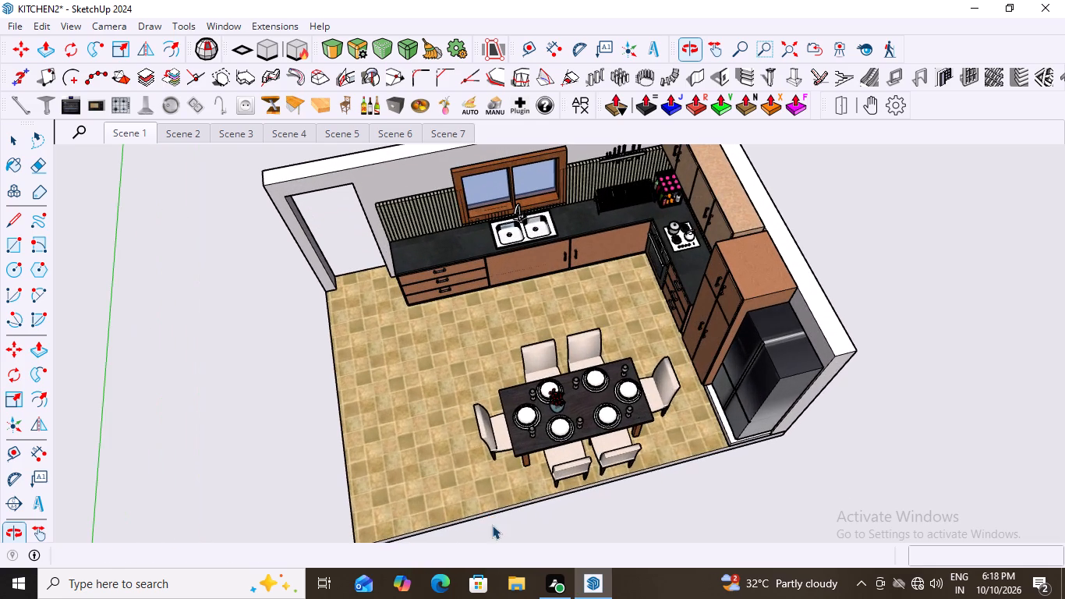
# Examine the furnished room from its open corner, comparing the sink wall, tall cabinets and dining table at varying angles.
pyautogui.scroll(-4, 508, 460)
pyautogui.moveTo(508, 459); pyautogui.dragTo(646, 391, button='middle')
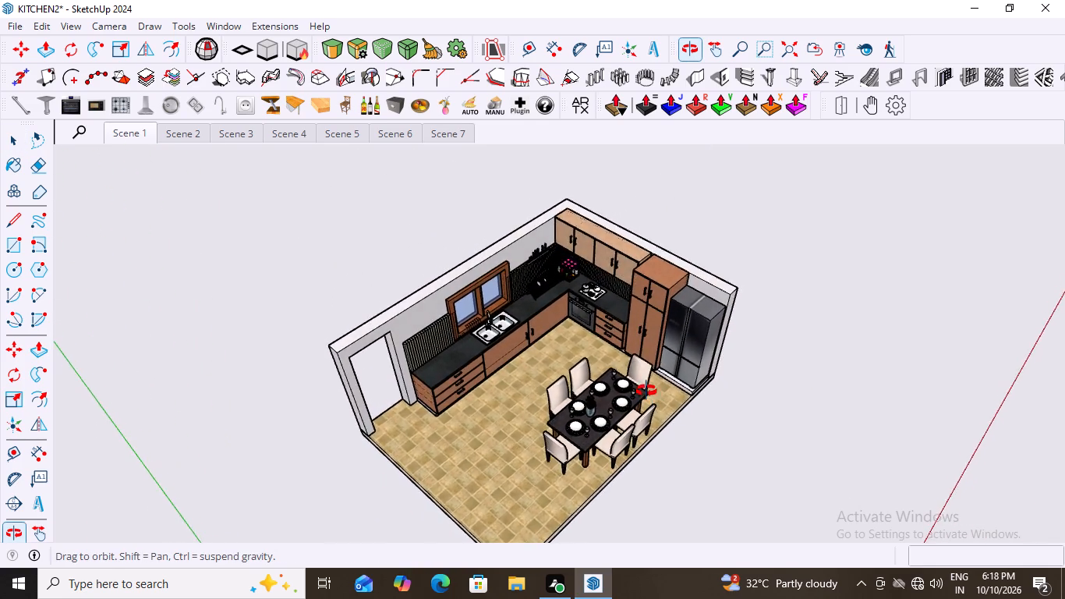
pyautogui.moveTo(646, 391); pyautogui.dragTo(631, 385, button='middle')
pyautogui.scroll(4, 639, 386)
pyautogui.scroll(-4, 588, 349)
pyautogui.moveTo(574, 459); pyautogui.dragTo(528, 436, button='middle')
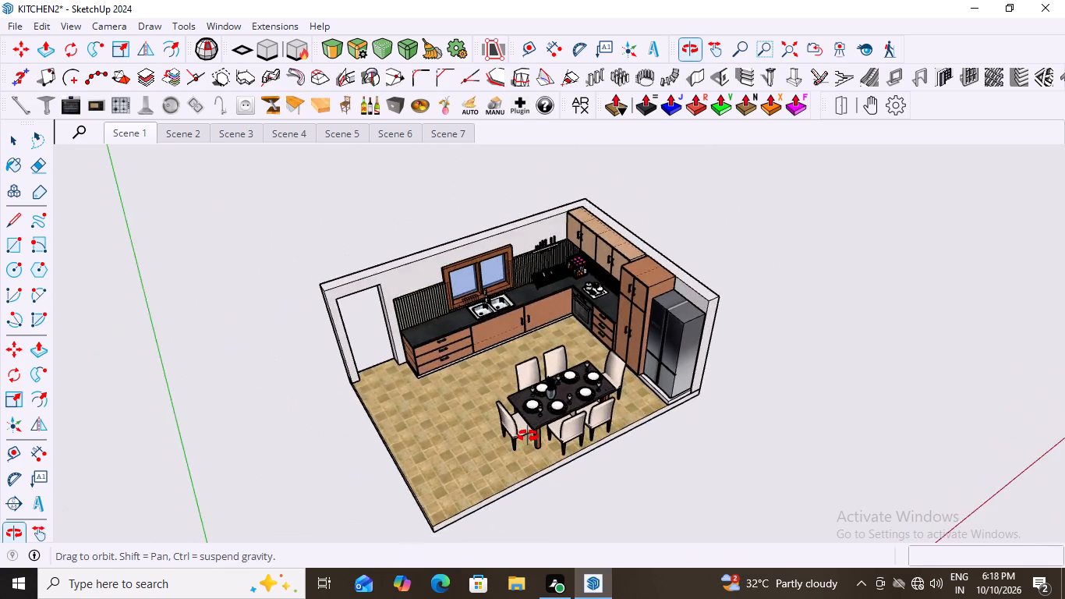
pyautogui.moveTo(528, 436); pyautogui.dragTo(545, 403, button='middle')
pyautogui.scroll(3, 545, 403)
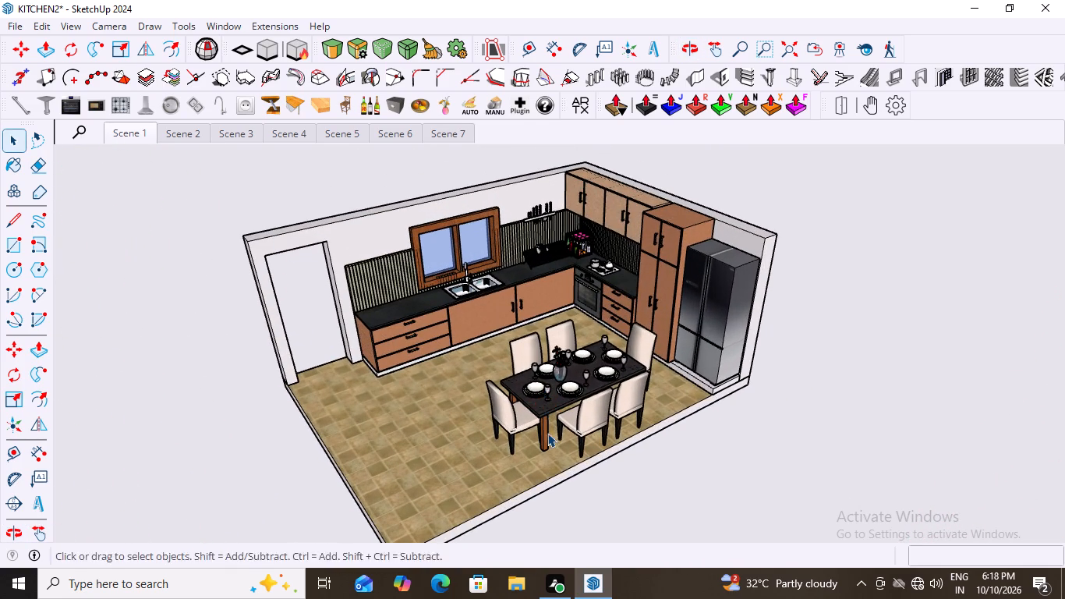
pyautogui.moveTo(547, 433); pyautogui.dragTo(515, 435, button='middle')
pyautogui.scroll(2, 515, 435)
pyautogui.scroll(-3, 515, 435)
pyautogui.moveTo(515, 435); pyautogui.dragTo(490, 435, button='middle')
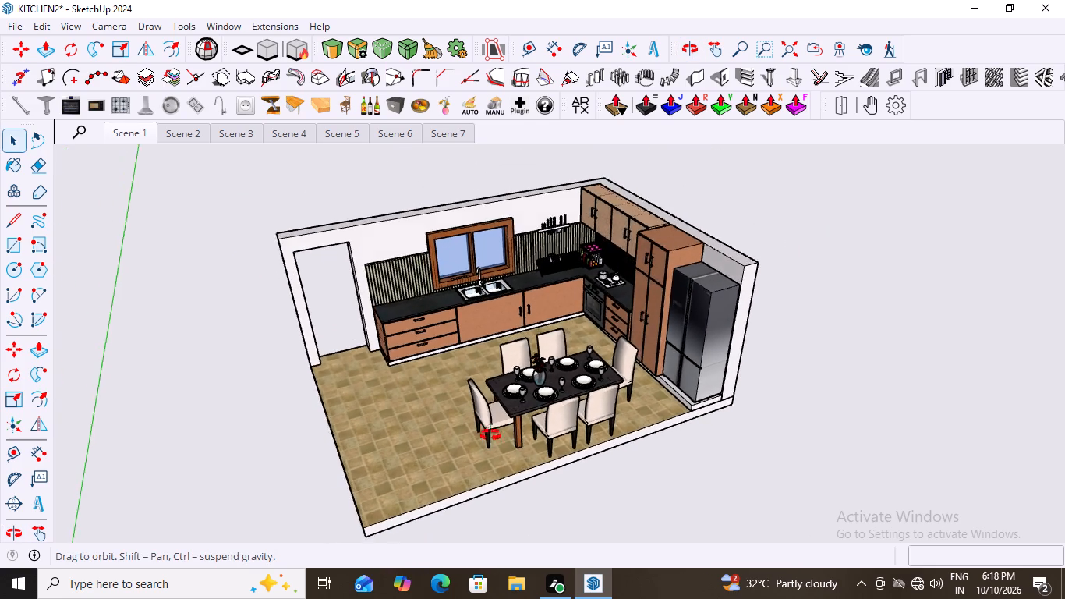
pyautogui.moveTo(490, 435); pyautogui.dragTo(534, 413, button='middle')
pyautogui.scroll(2, 557, 314)
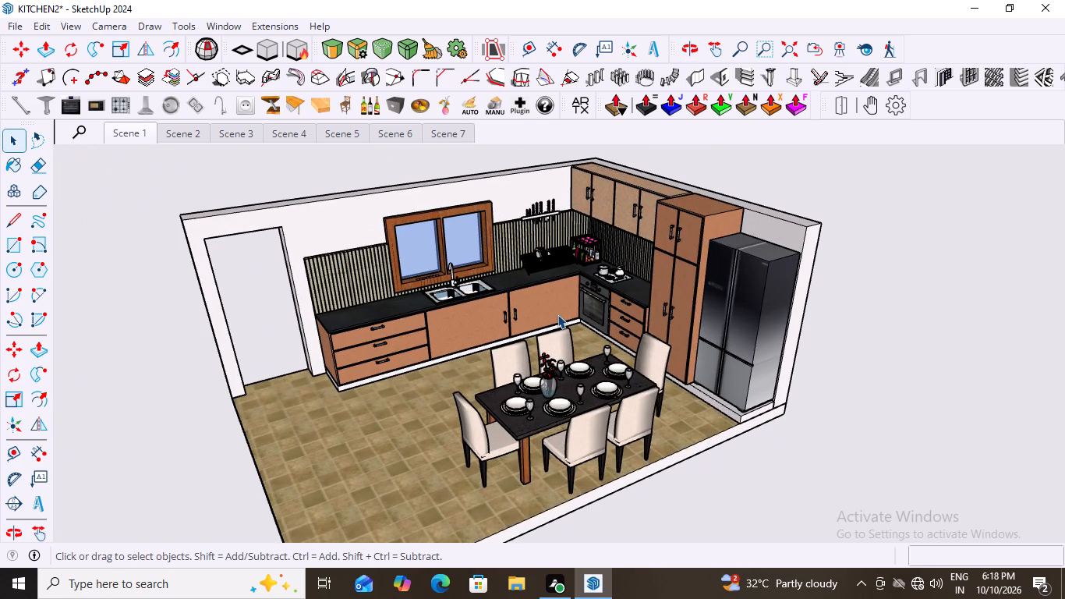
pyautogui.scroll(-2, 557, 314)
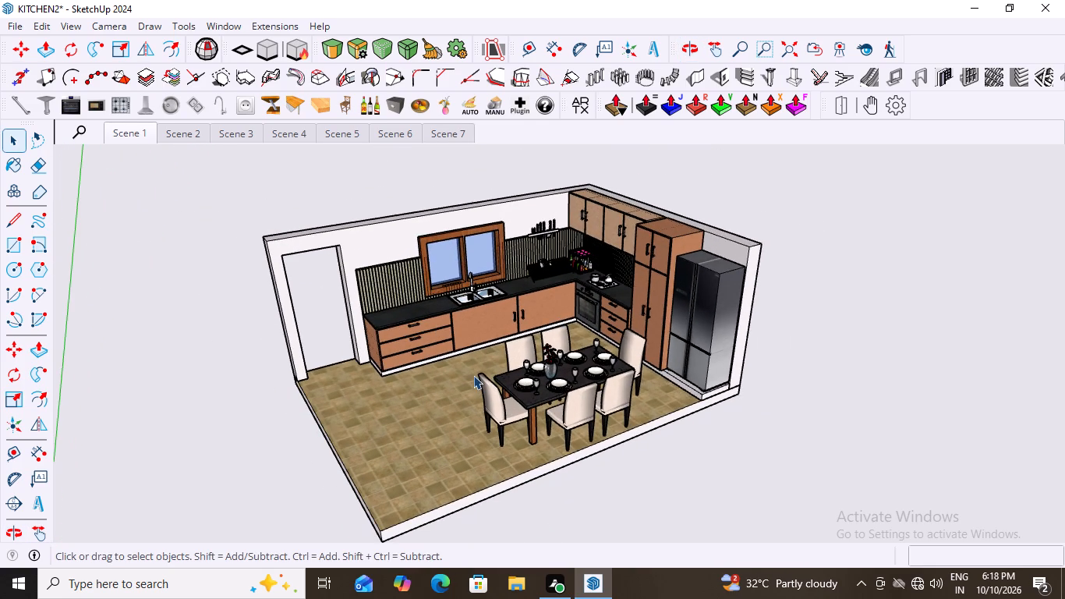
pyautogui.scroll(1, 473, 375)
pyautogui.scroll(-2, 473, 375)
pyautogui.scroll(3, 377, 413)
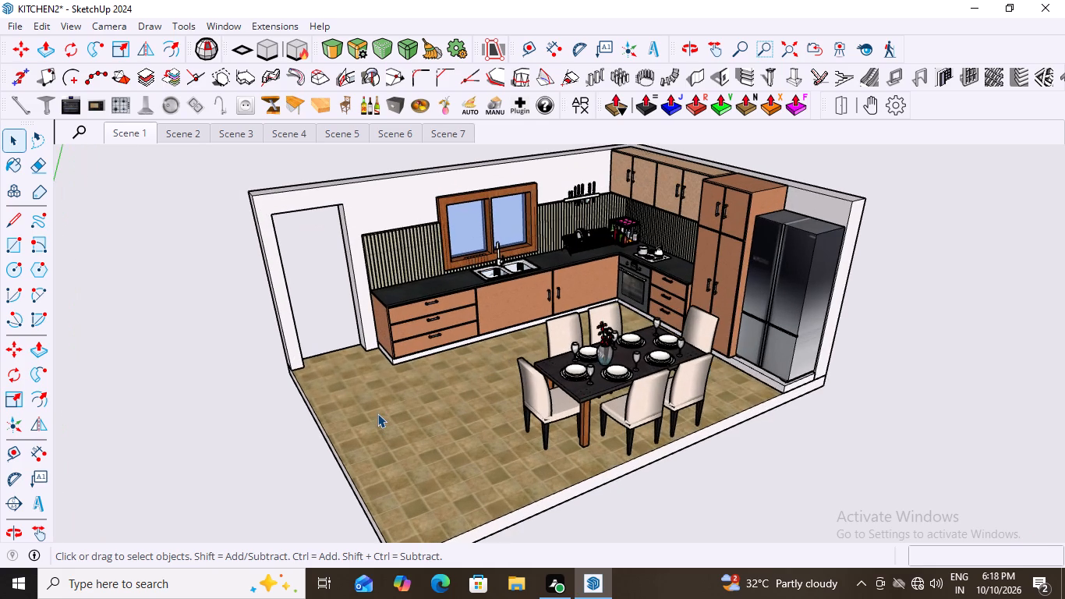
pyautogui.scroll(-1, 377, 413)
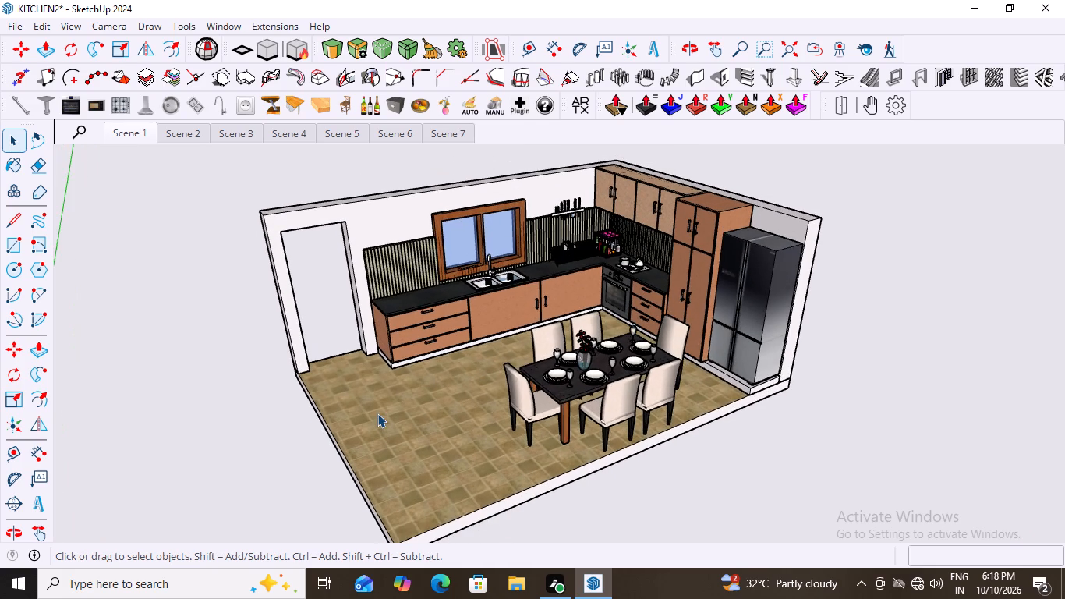
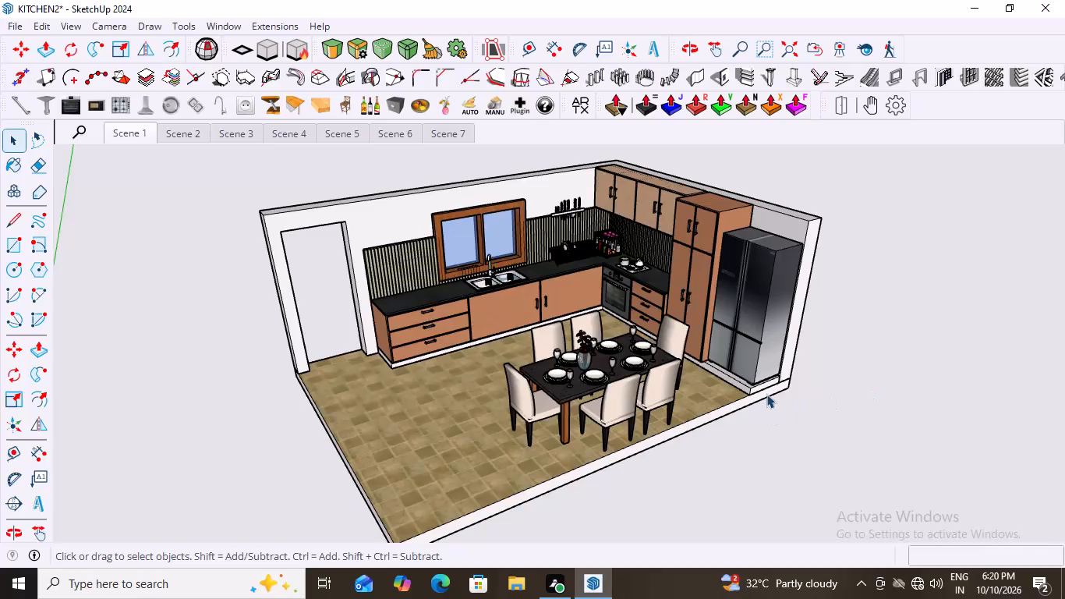
# Examine the whole furnished kitchen from a distance, from a raised corner angle down to ground level.
pyautogui.scroll(-7, 581, 324)
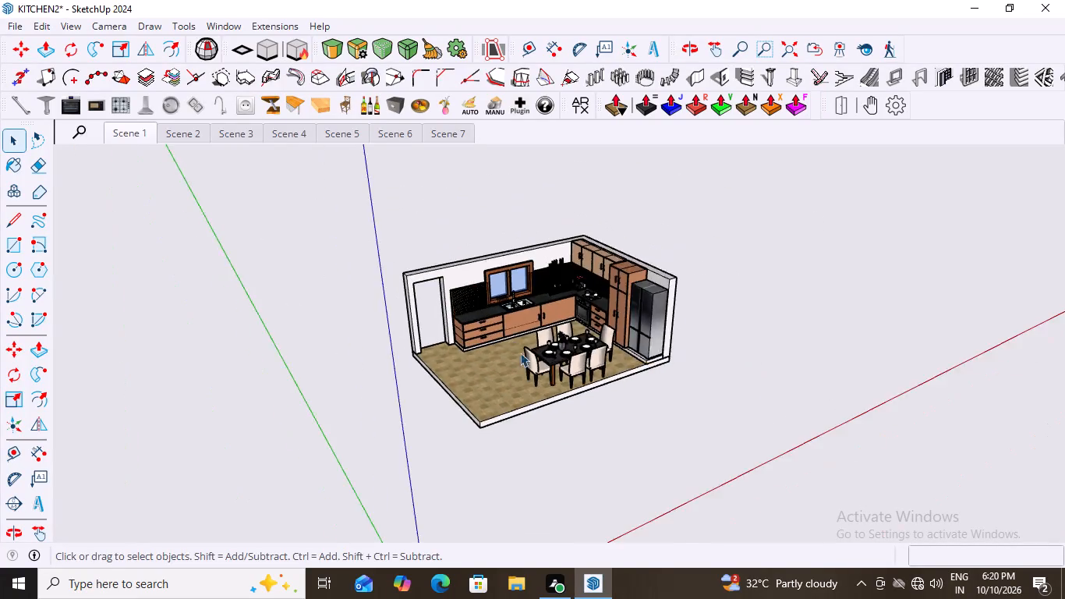
pyautogui.scroll(-7, 520, 353)
pyautogui.moveTo(589, 399); pyautogui.dragTo(492, 282, button='middle')
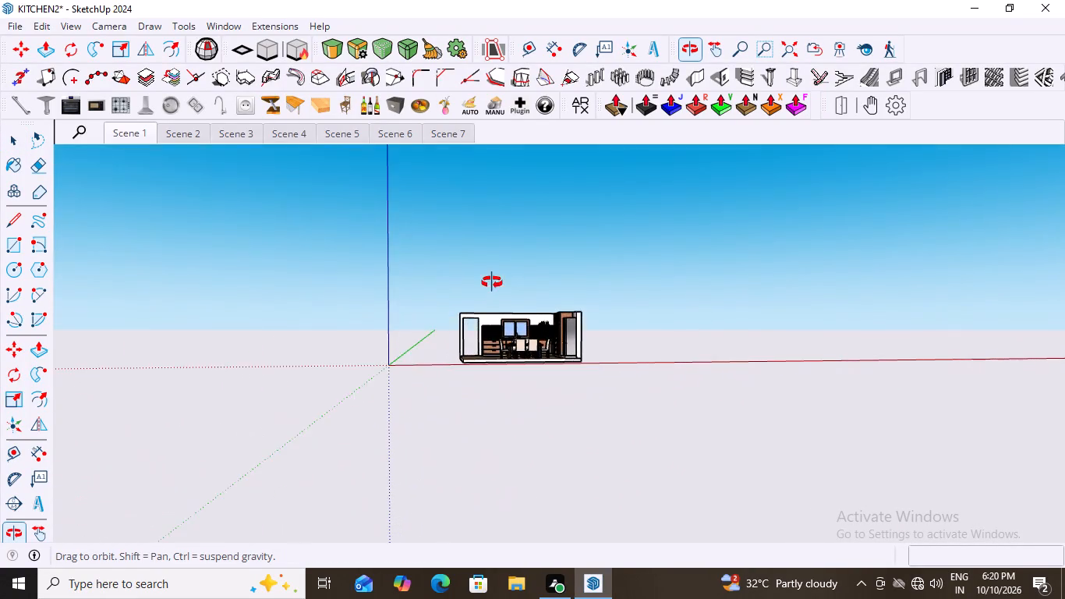
pyautogui.moveTo(492, 282); pyautogui.dragTo(466, 394, button='middle')
pyautogui.scroll(-3, 469, 392)
# Recall the Scene 1 view and examine the kitchen's open front and refrigerator-side wall from afar at low and raised angles.
pyautogui.click(133, 129)
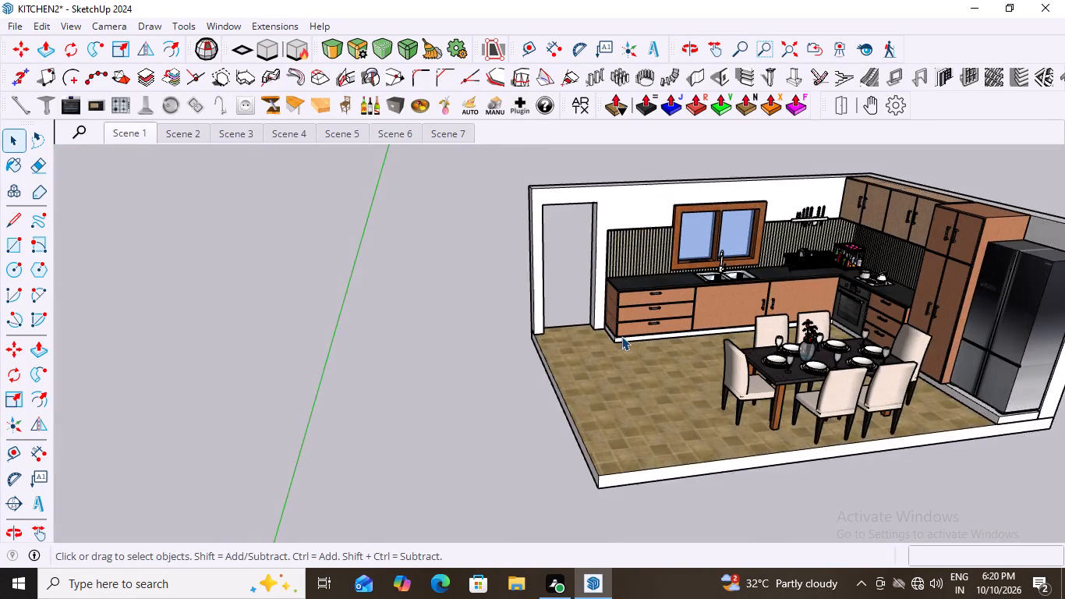
pyautogui.scroll(-20, 466, 335)
pyautogui.scroll(-2, 466, 335)
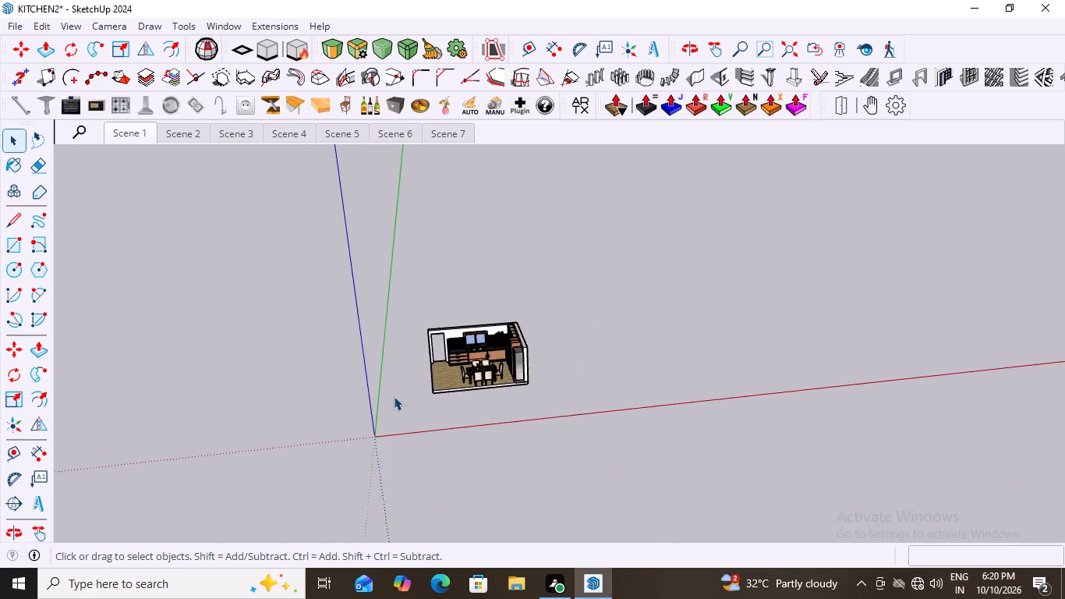
pyautogui.scroll(-4, 394, 396)
pyautogui.moveTo(638, 397); pyautogui.dragTo(605, 338, button='middle')
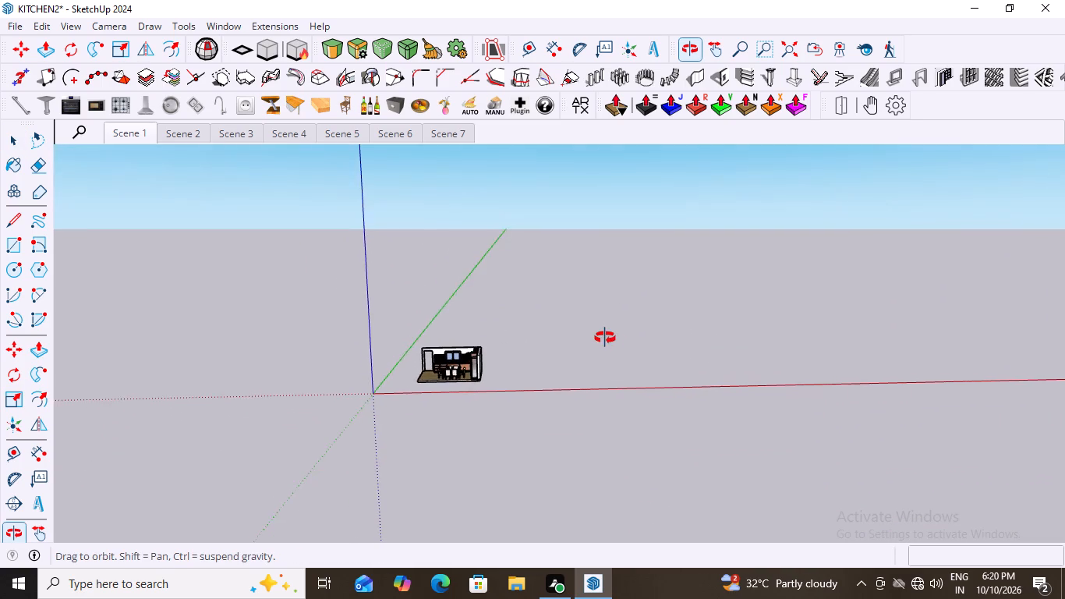
pyautogui.moveTo(605, 338); pyautogui.dragTo(586, 445, button='middle')
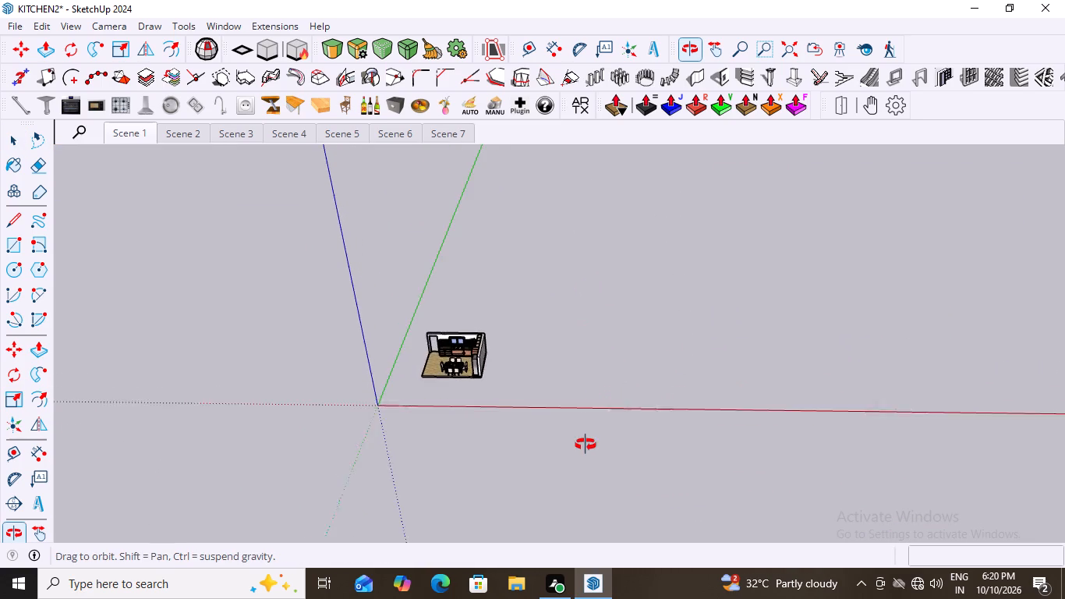
pyautogui.moveTo(586, 445); pyautogui.dragTo(589, 444, button='middle')
pyautogui.scroll(12, 520, 398)
pyautogui.middleClick(547, 378)
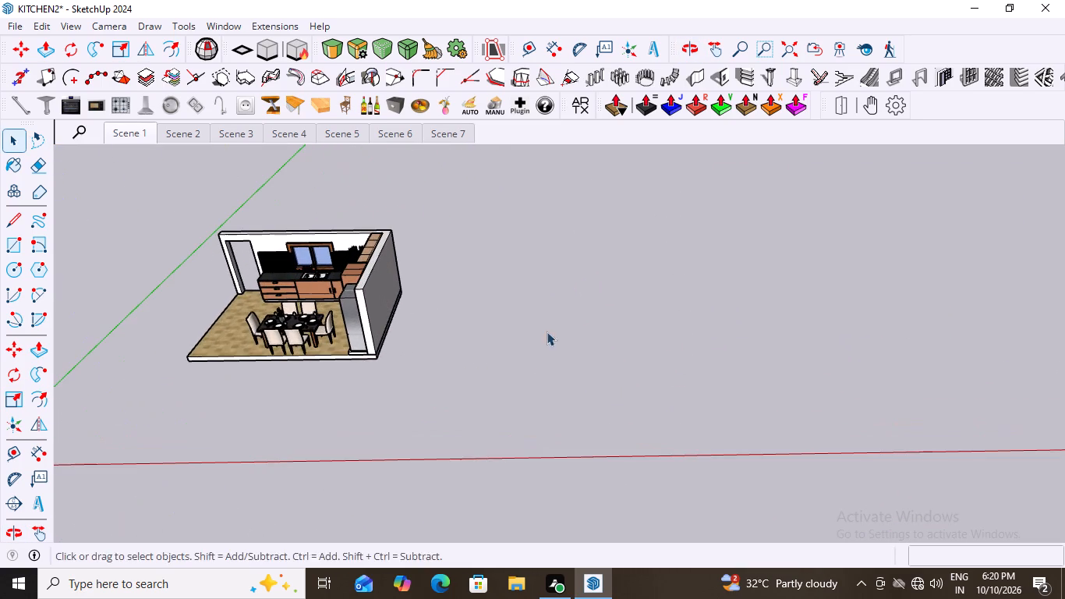
pyautogui.moveTo(546, 324); pyautogui.dragTo(557, 226, button='middle')
pyautogui.scroll(1, 545, 307)
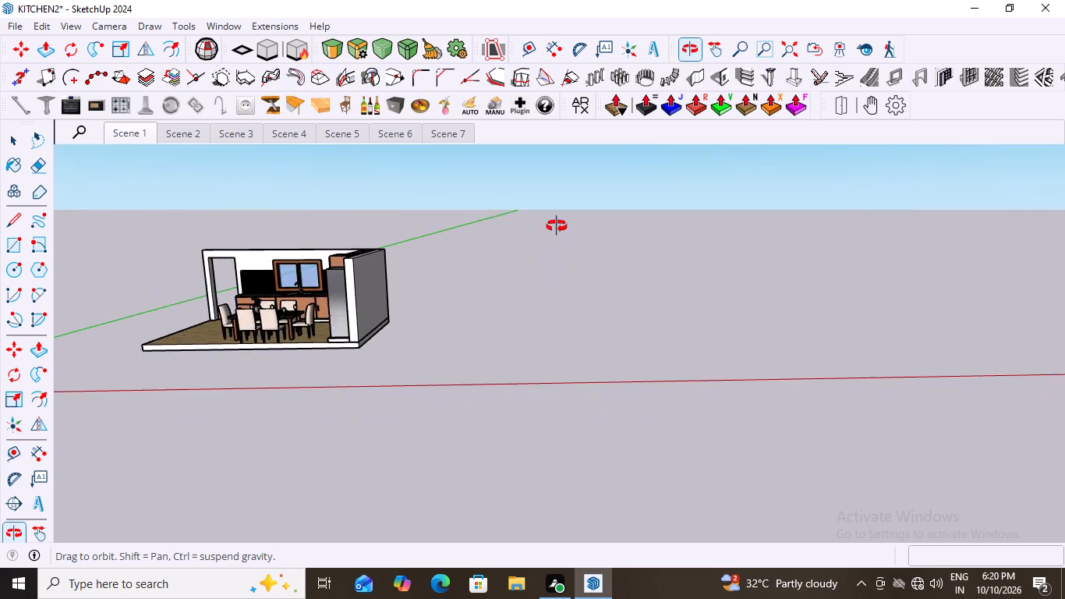
pyautogui.moveTo(557, 226); pyautogui.dragTo(555, 252, button='middle')
pyautogui.scroll(-9, 555, 252)
pyautogui.moveTo(540, 352); pyautogui.dragTo(526, 385, button='middle')
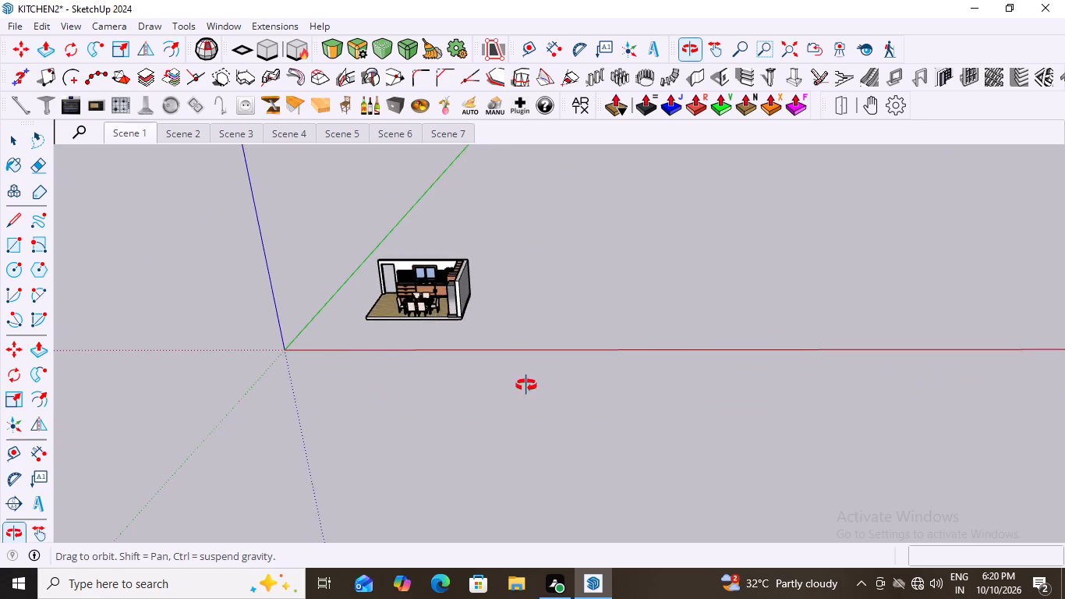
pyautogui.moveTo(526, 385); pyautogui.dragTo(577, 360, button='middle')
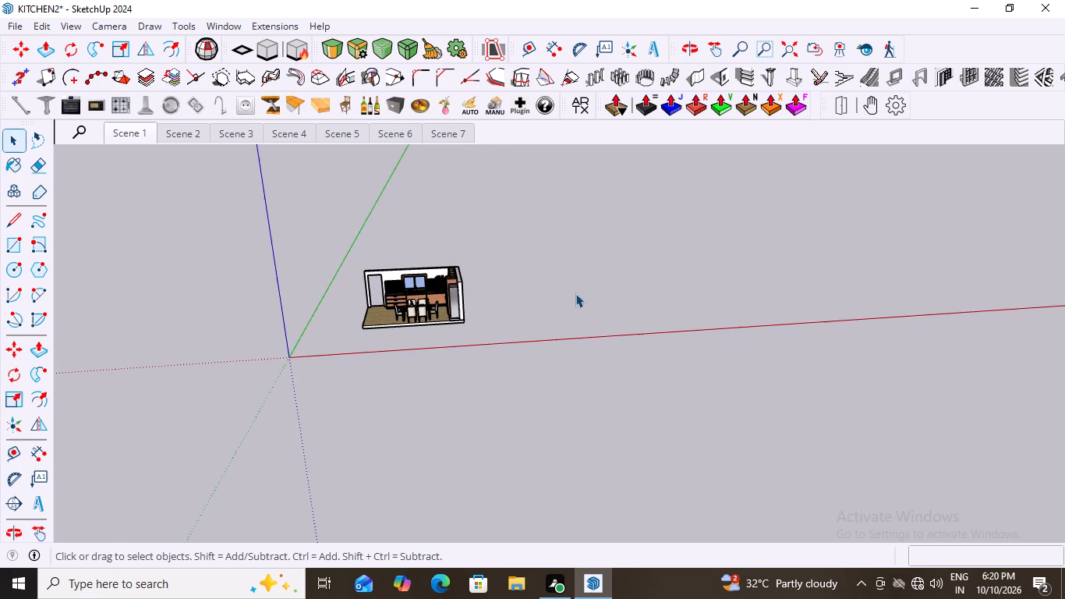
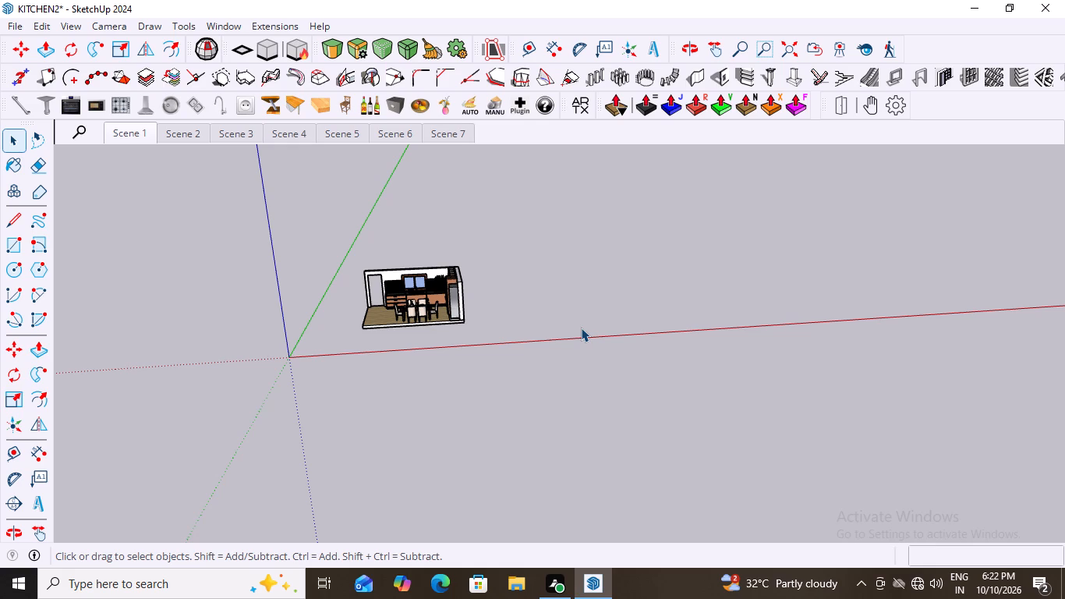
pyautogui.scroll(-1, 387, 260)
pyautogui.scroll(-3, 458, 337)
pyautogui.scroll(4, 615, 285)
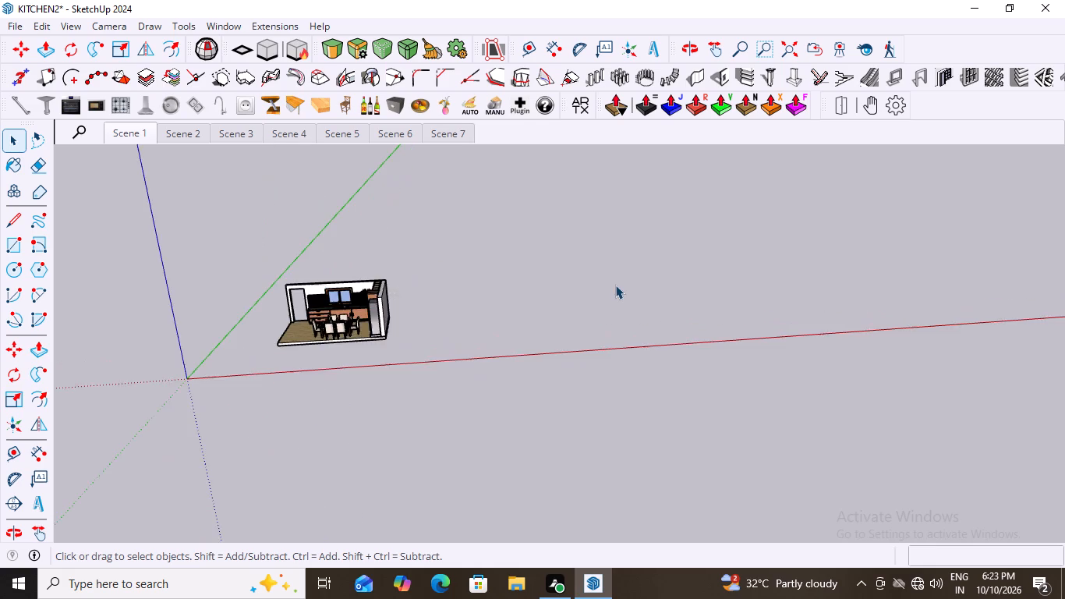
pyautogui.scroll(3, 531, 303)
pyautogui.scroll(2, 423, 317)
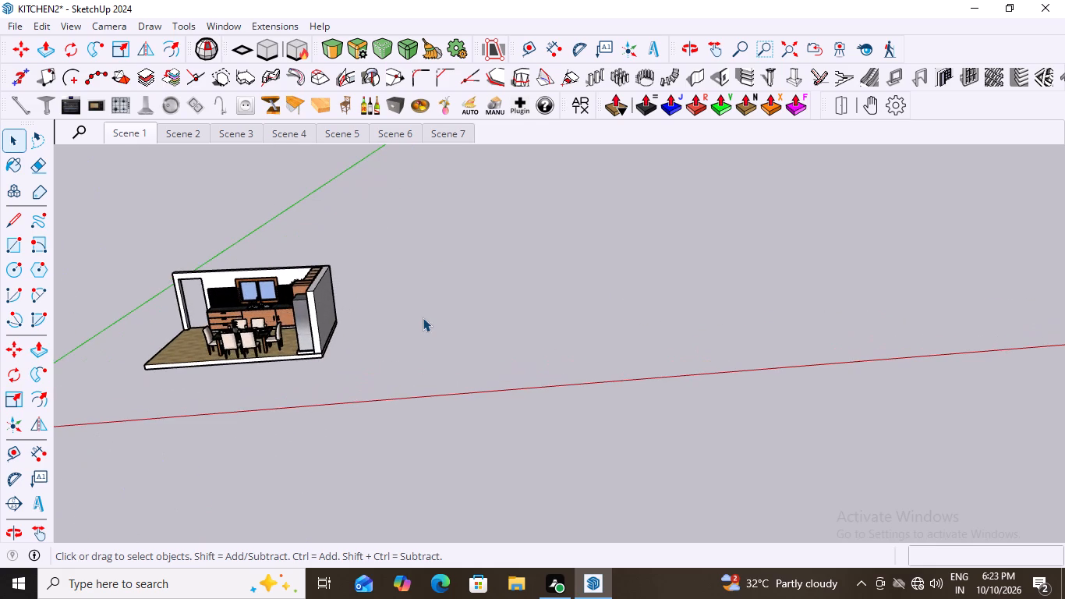
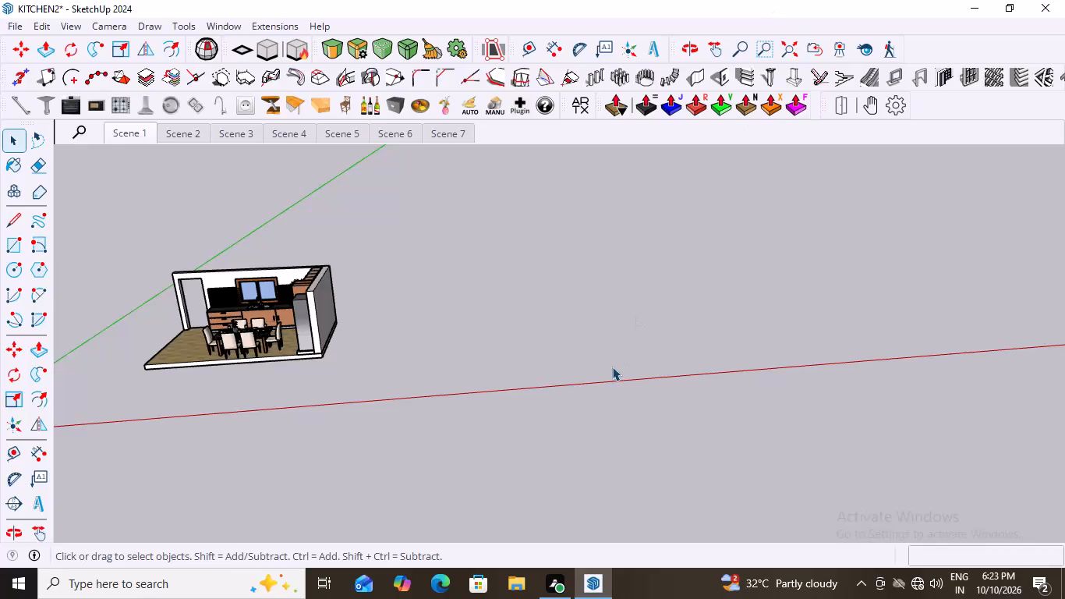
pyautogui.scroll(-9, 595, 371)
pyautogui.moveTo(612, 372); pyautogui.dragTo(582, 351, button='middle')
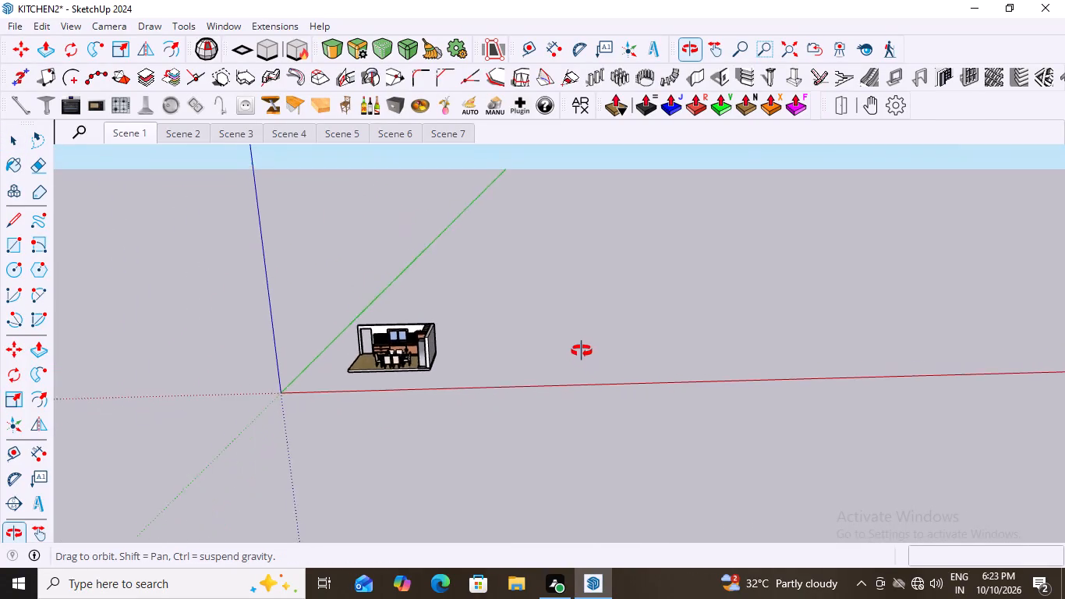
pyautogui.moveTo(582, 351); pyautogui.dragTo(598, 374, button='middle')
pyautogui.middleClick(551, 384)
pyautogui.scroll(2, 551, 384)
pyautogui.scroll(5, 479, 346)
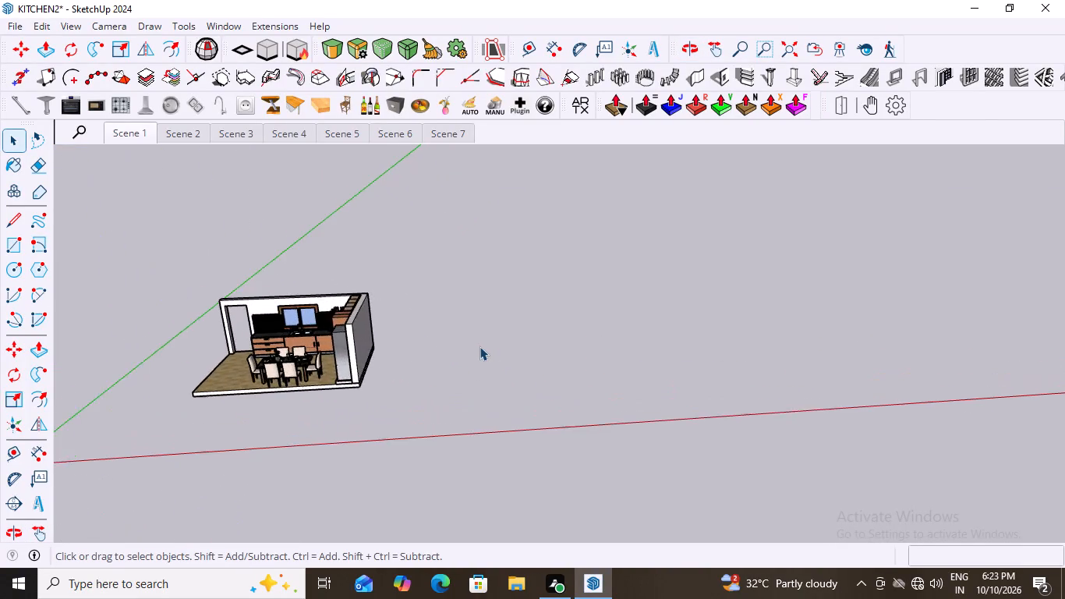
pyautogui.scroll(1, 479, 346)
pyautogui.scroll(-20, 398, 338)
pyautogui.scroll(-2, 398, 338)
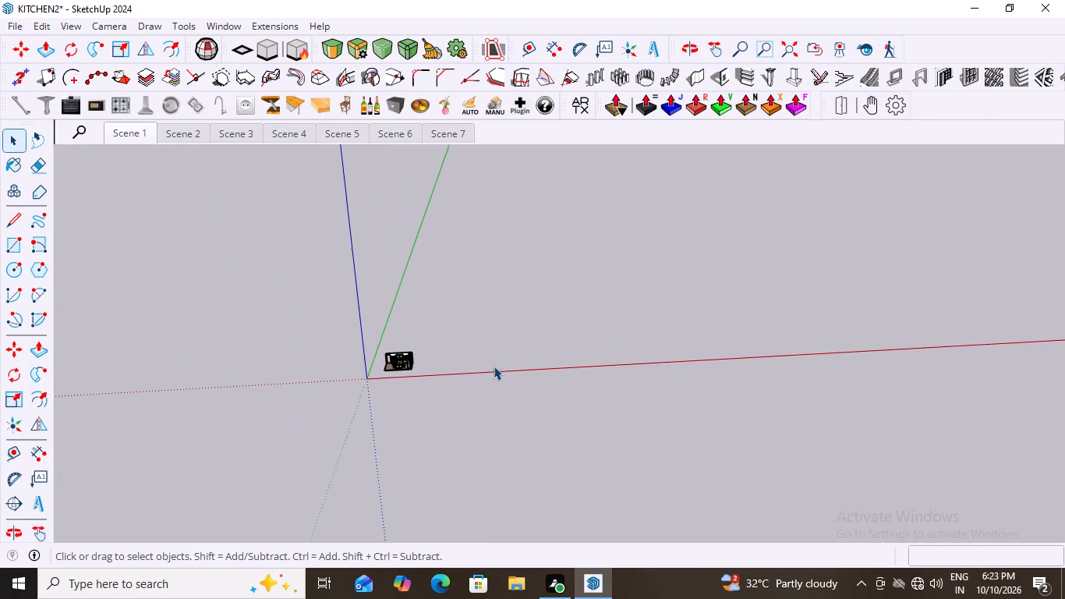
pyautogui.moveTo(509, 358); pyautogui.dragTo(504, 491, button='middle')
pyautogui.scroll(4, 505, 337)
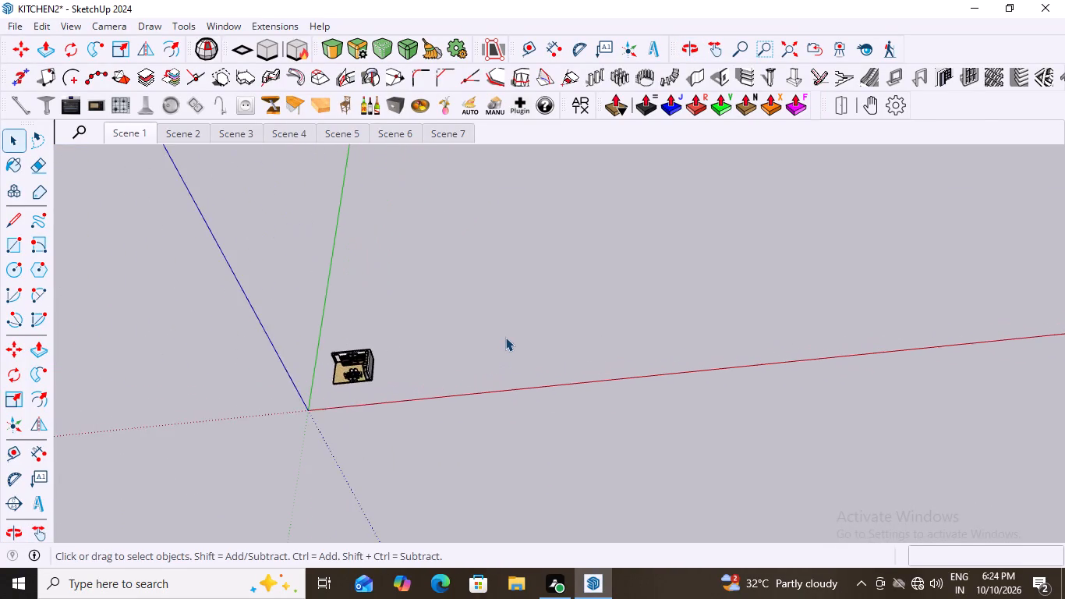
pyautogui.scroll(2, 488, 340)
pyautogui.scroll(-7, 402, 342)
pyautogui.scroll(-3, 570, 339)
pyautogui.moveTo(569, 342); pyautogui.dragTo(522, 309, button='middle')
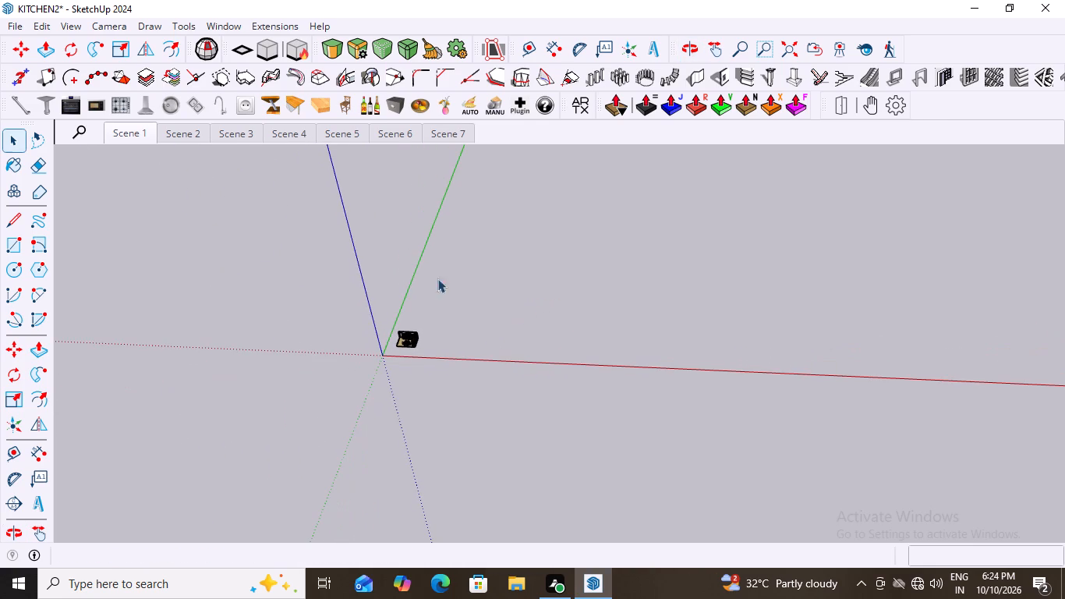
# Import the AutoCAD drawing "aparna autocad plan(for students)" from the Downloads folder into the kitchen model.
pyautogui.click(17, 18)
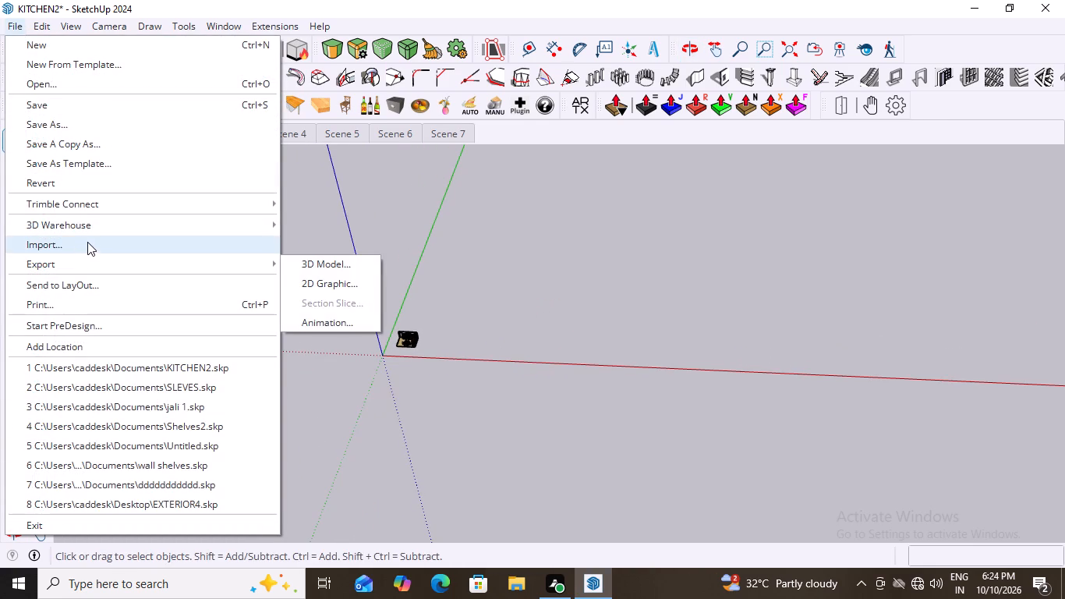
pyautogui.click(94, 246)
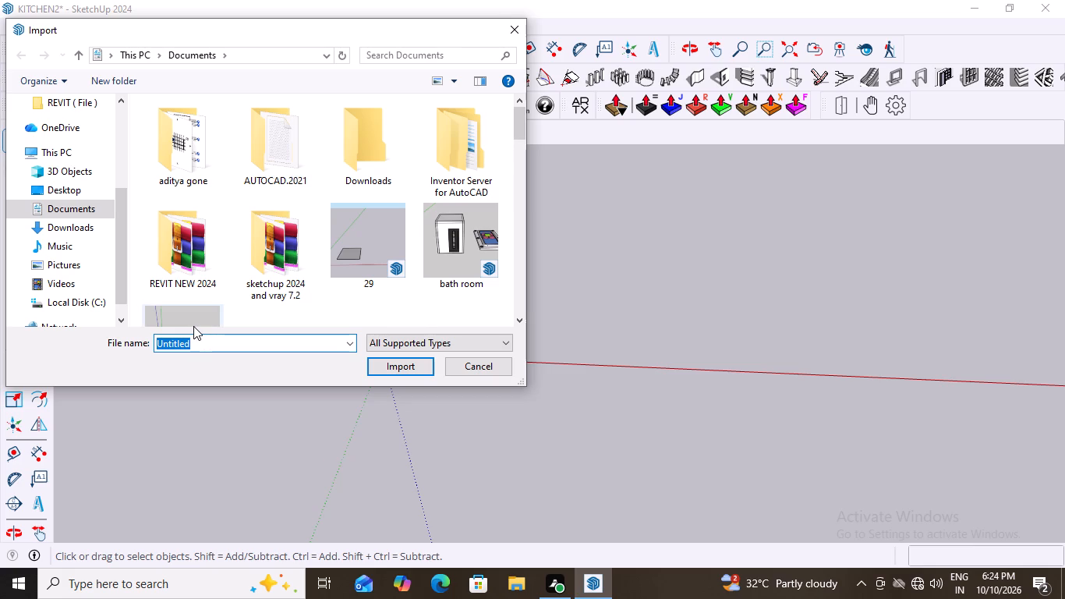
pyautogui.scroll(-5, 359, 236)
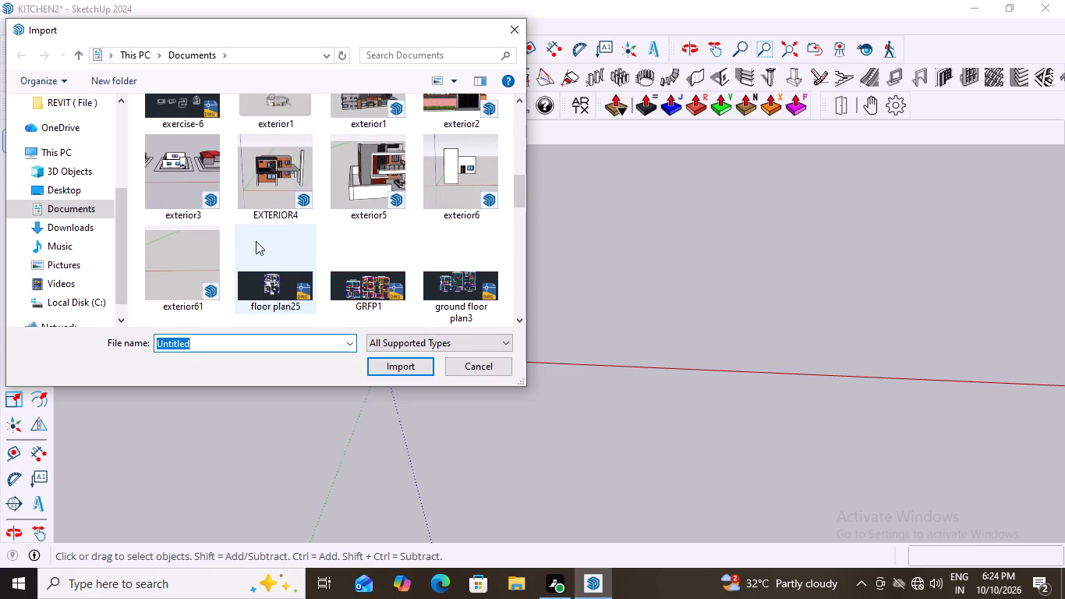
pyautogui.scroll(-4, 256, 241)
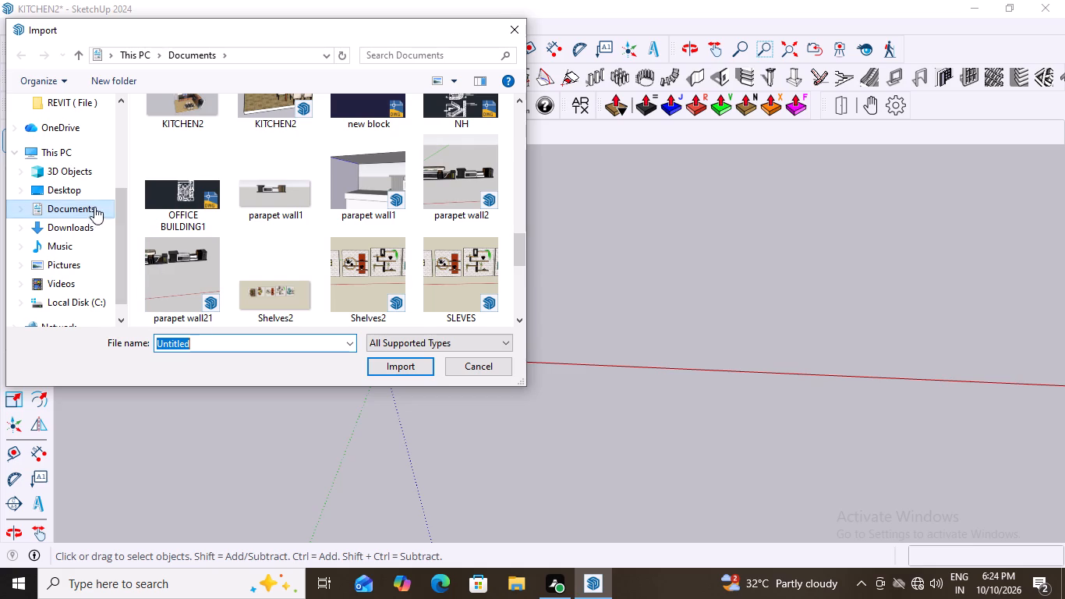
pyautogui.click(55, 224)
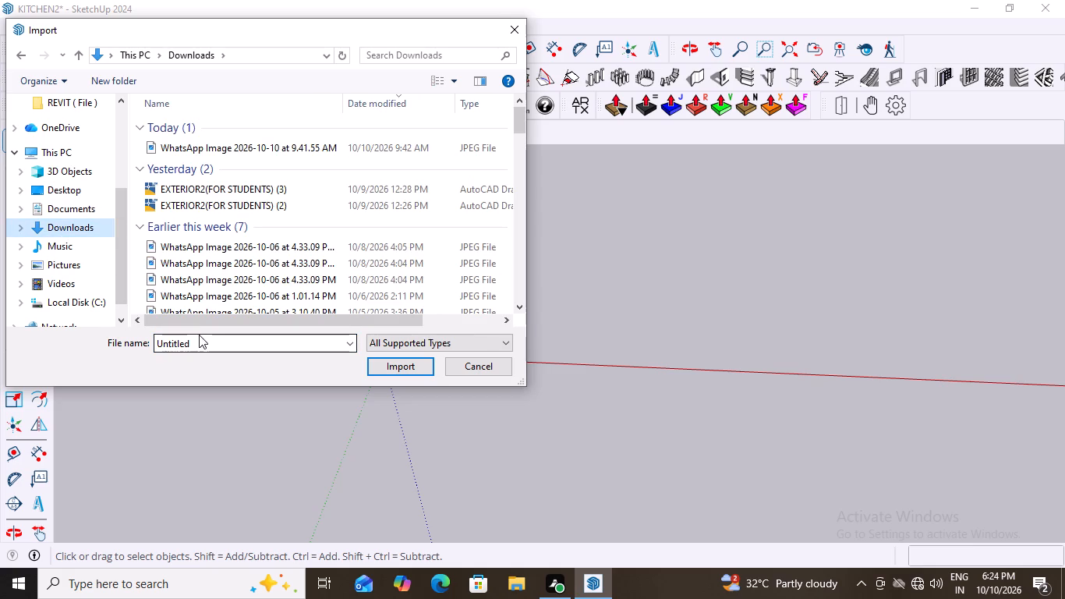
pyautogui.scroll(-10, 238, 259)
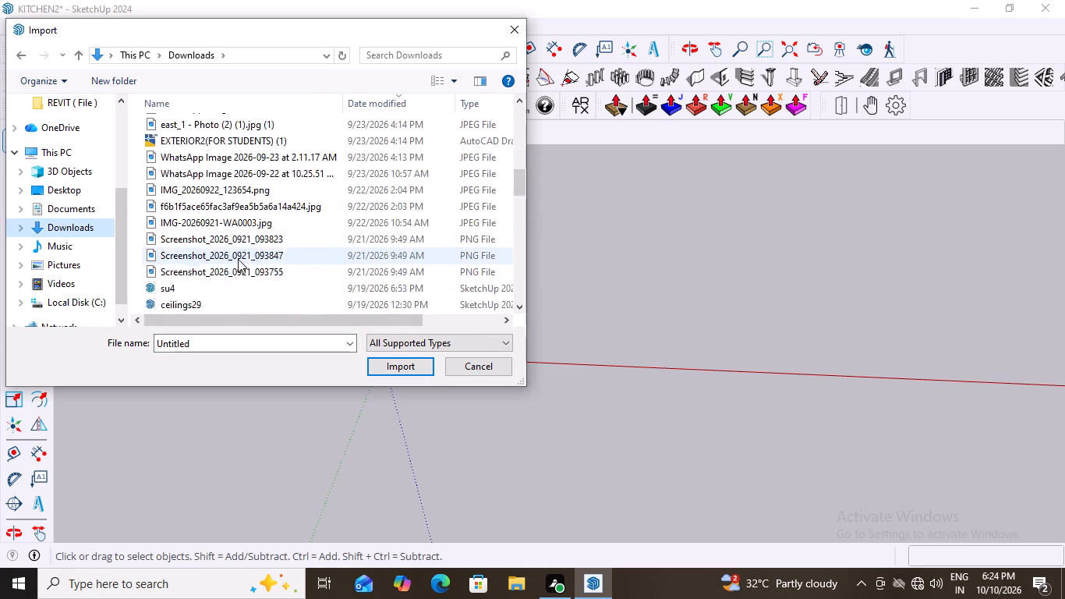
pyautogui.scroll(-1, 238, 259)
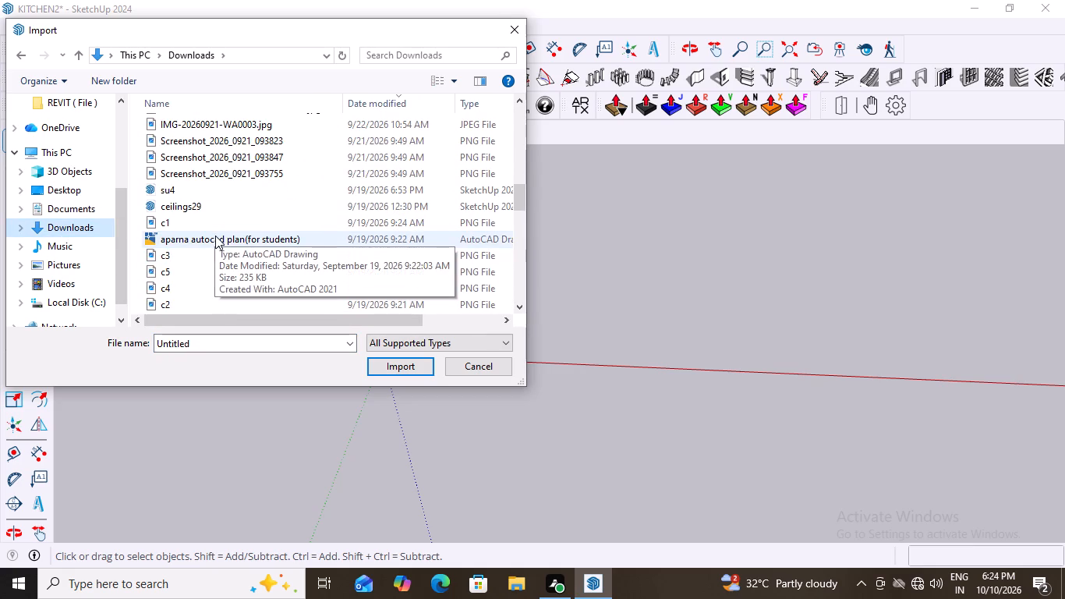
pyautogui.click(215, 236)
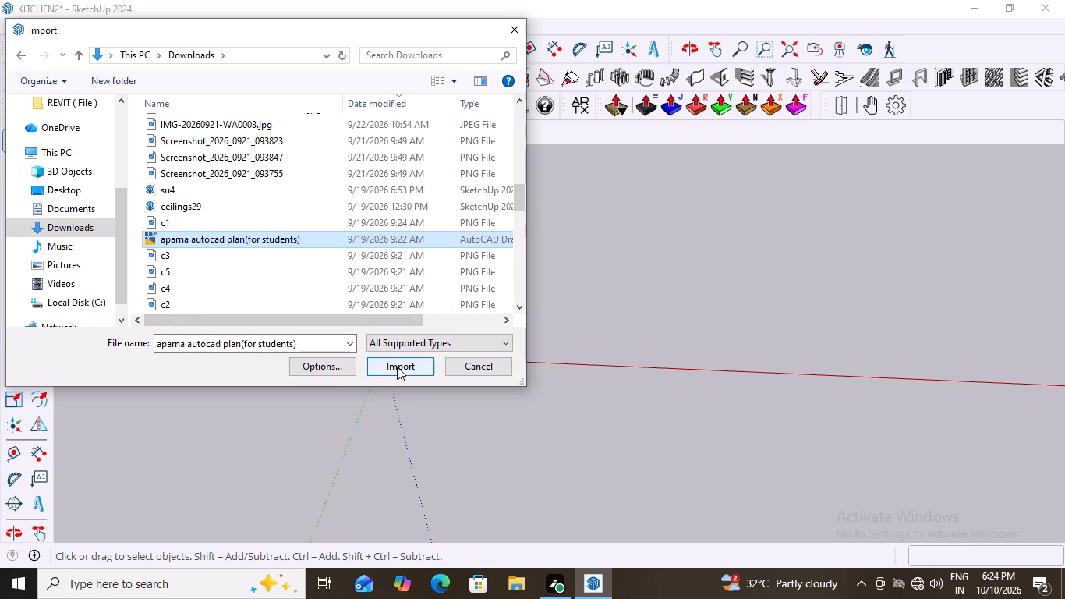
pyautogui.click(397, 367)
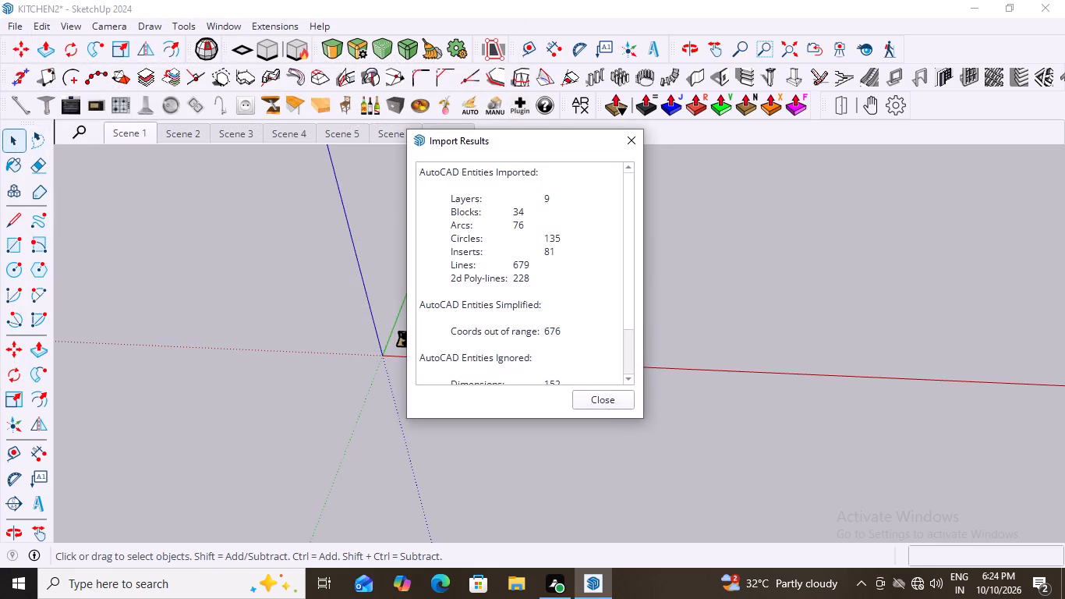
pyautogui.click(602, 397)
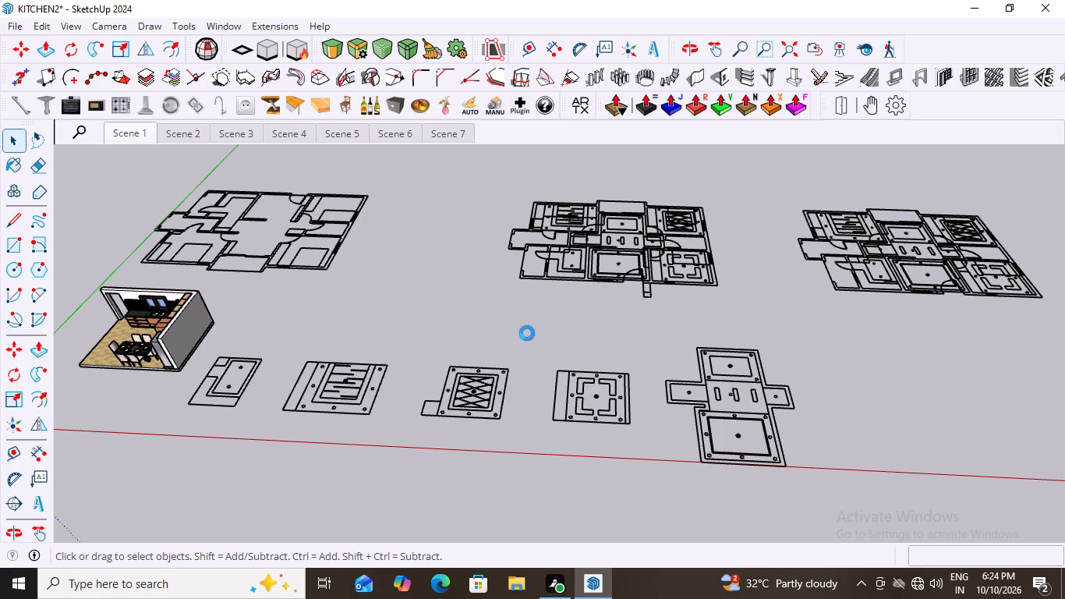
# Examine the imported floor plans and separate ceiling layouts around the kitchen model.
pyautogui.scroll(-5, 529, 333)
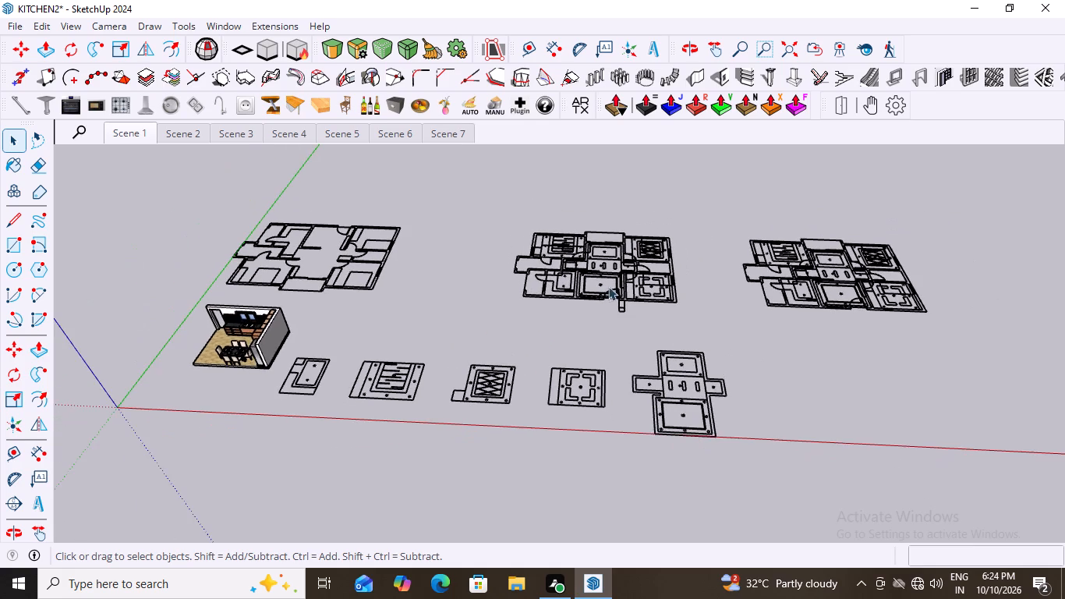
pyautogui.moveTo(598, 293); pyautogui.dragTo(624, 455, button='middle')
pyautogui.scroll(7, 552, 158)
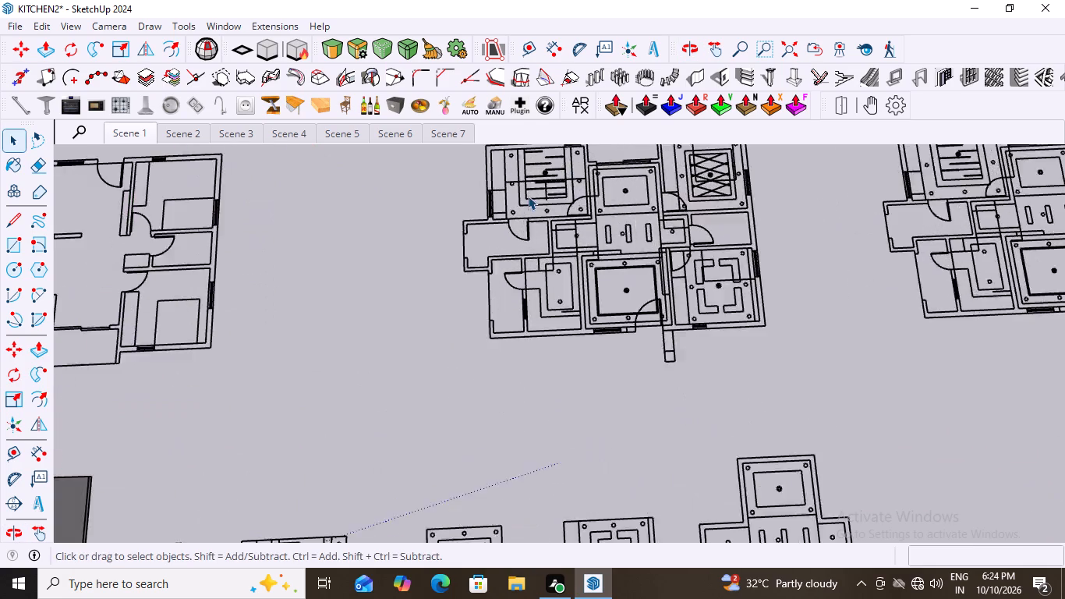
pyautogui.scroll(5, 528, 196)
pyautogui.scroll(-13, 528, 196)
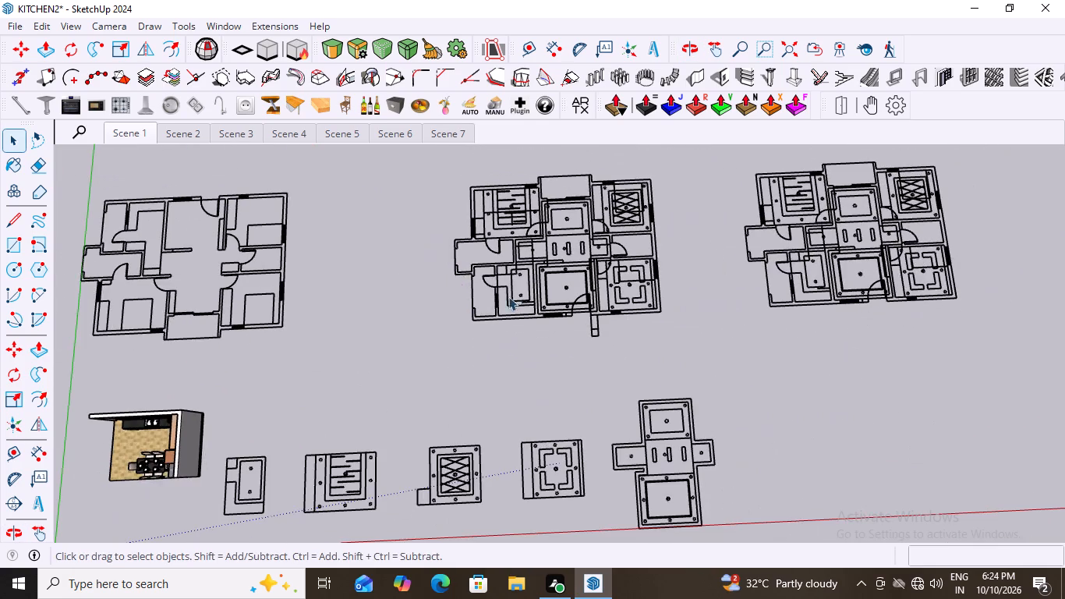
pyautogui.scroll(11, 837, 180)
pyautogui.scroll(-2, 794, 186)
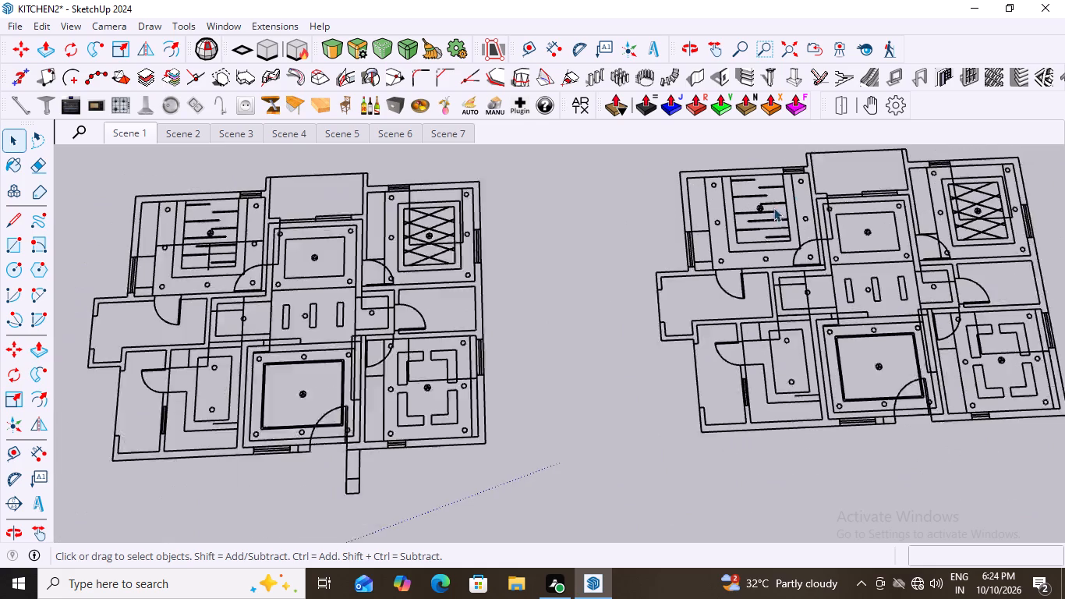
pyautogui.scroll(-15, 773, 207)
pyautogui.scroll(4, 310, 288)
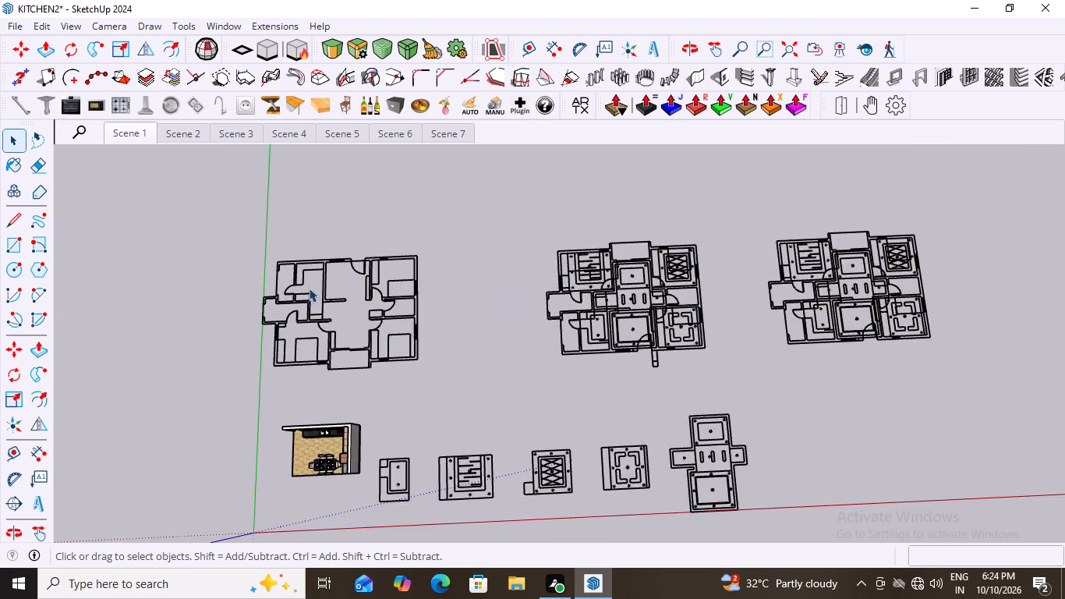
pyautogui.scroll(6, 309, 288)
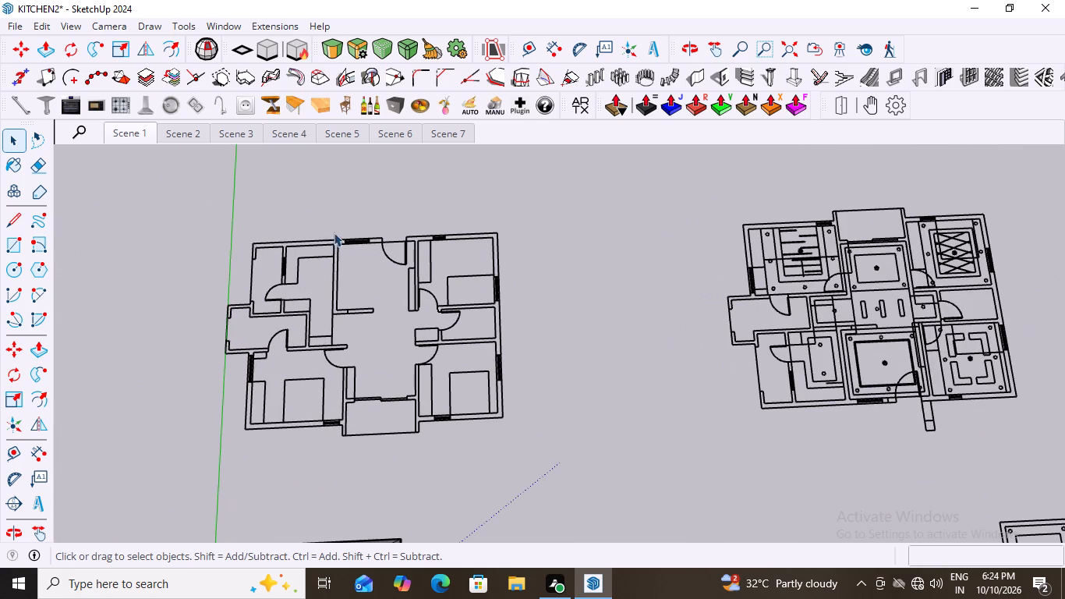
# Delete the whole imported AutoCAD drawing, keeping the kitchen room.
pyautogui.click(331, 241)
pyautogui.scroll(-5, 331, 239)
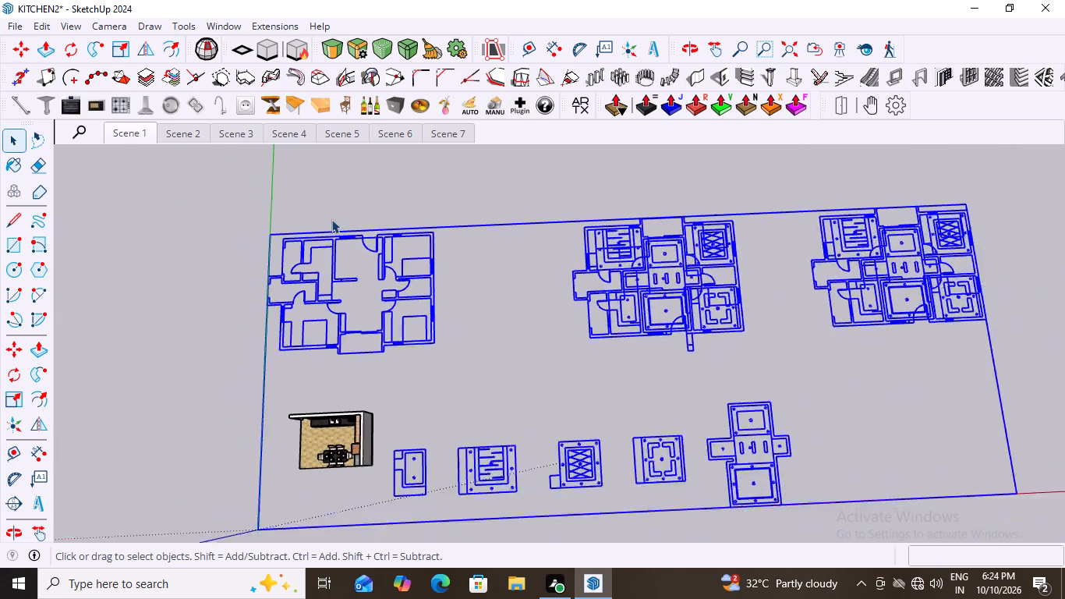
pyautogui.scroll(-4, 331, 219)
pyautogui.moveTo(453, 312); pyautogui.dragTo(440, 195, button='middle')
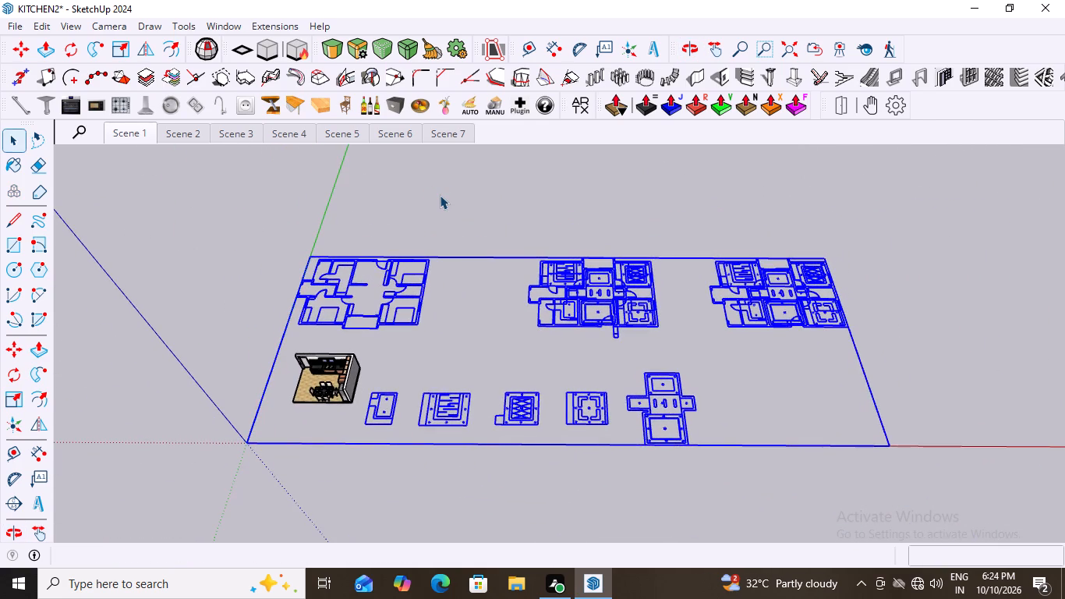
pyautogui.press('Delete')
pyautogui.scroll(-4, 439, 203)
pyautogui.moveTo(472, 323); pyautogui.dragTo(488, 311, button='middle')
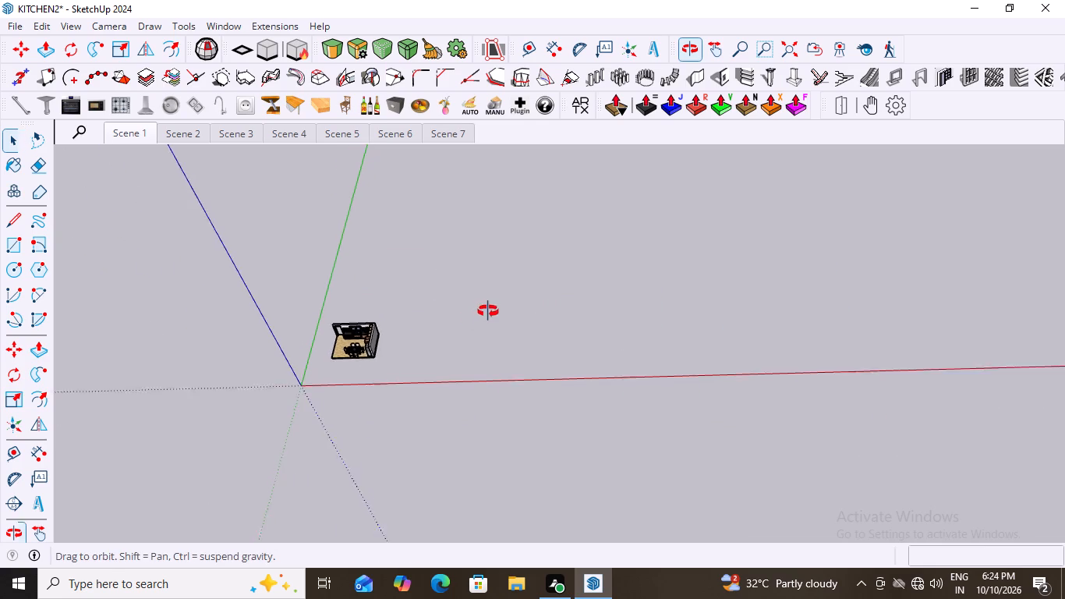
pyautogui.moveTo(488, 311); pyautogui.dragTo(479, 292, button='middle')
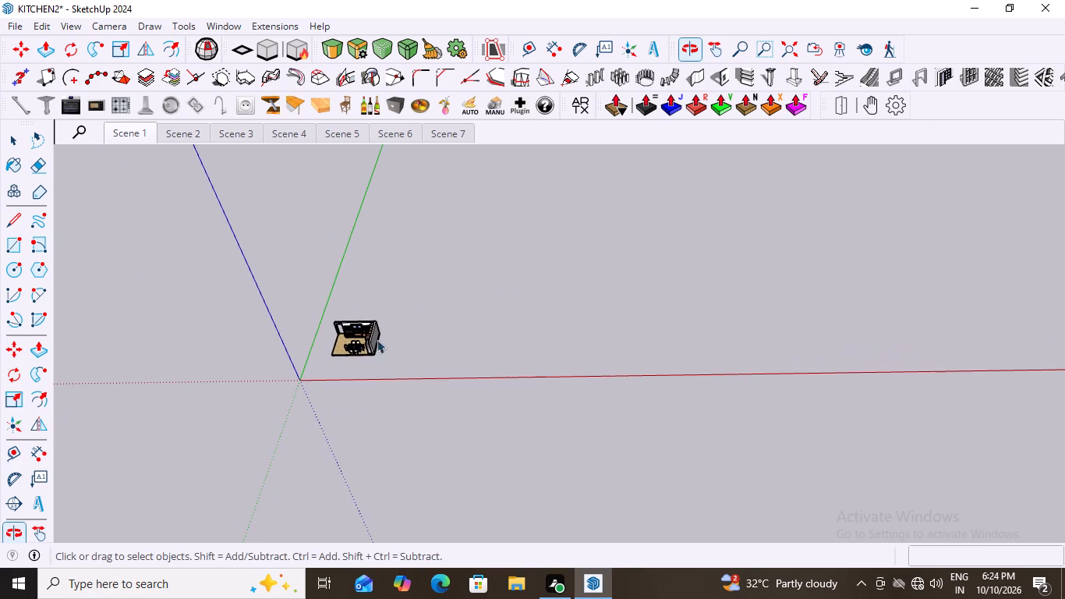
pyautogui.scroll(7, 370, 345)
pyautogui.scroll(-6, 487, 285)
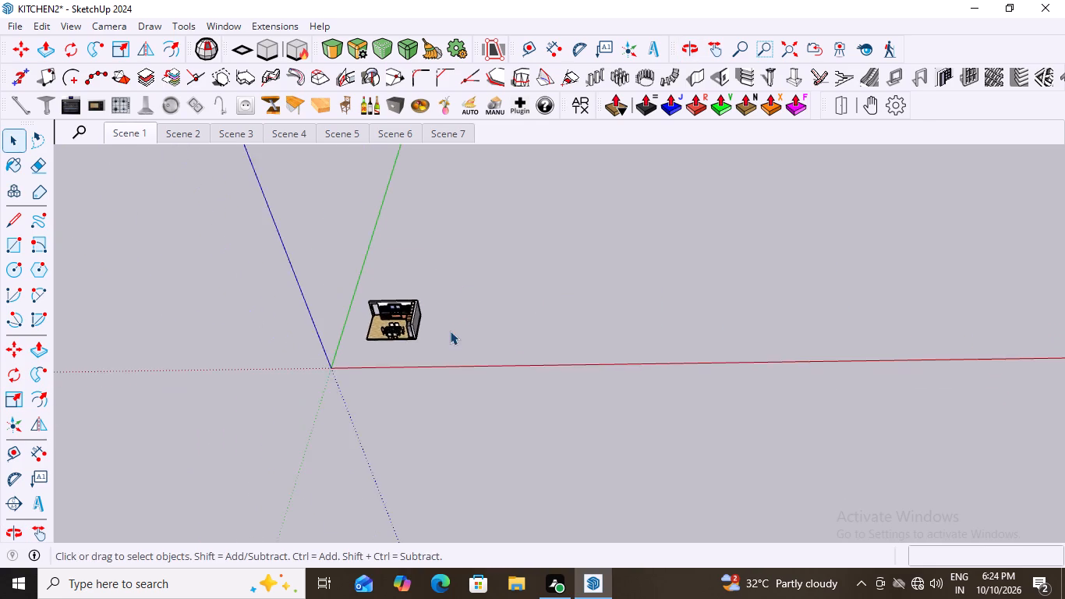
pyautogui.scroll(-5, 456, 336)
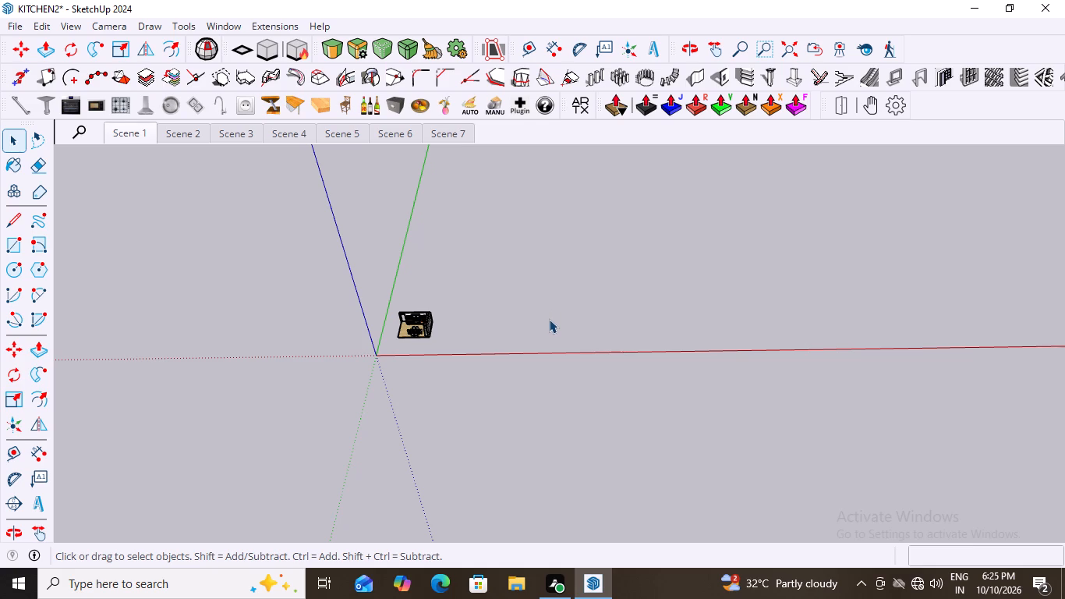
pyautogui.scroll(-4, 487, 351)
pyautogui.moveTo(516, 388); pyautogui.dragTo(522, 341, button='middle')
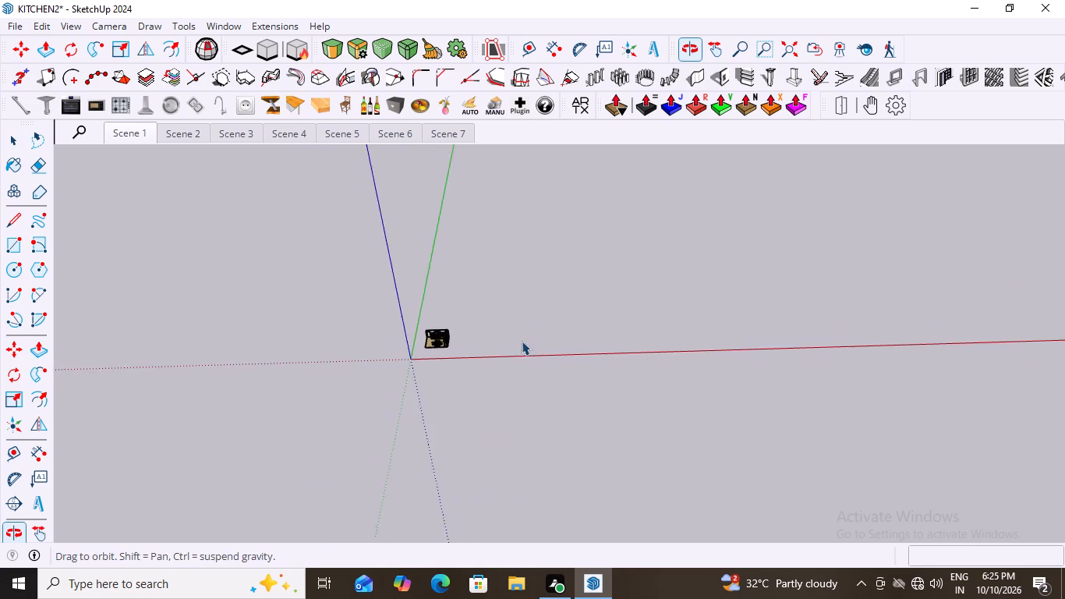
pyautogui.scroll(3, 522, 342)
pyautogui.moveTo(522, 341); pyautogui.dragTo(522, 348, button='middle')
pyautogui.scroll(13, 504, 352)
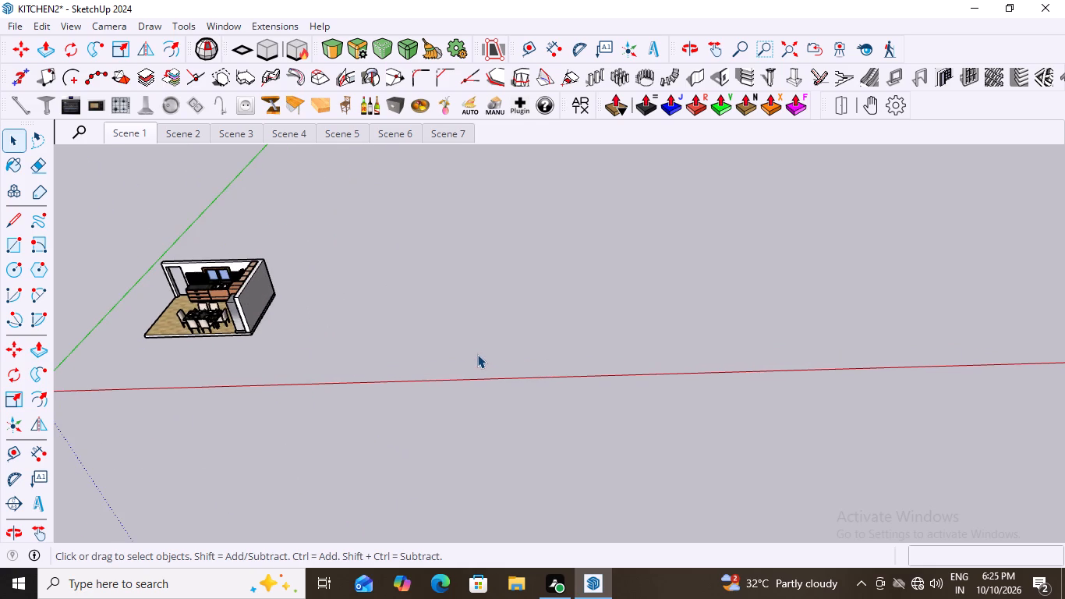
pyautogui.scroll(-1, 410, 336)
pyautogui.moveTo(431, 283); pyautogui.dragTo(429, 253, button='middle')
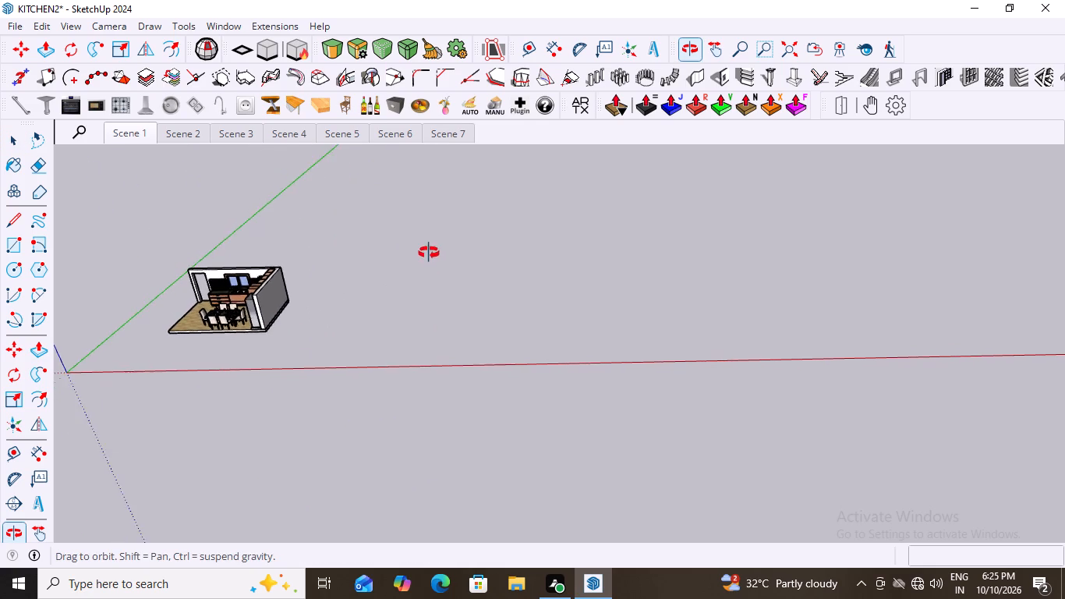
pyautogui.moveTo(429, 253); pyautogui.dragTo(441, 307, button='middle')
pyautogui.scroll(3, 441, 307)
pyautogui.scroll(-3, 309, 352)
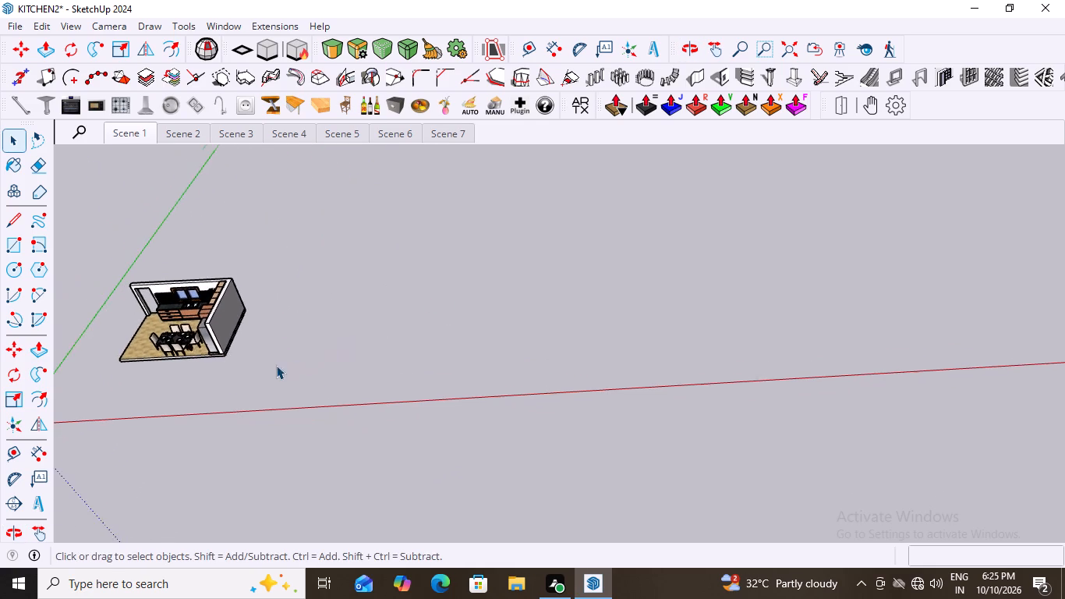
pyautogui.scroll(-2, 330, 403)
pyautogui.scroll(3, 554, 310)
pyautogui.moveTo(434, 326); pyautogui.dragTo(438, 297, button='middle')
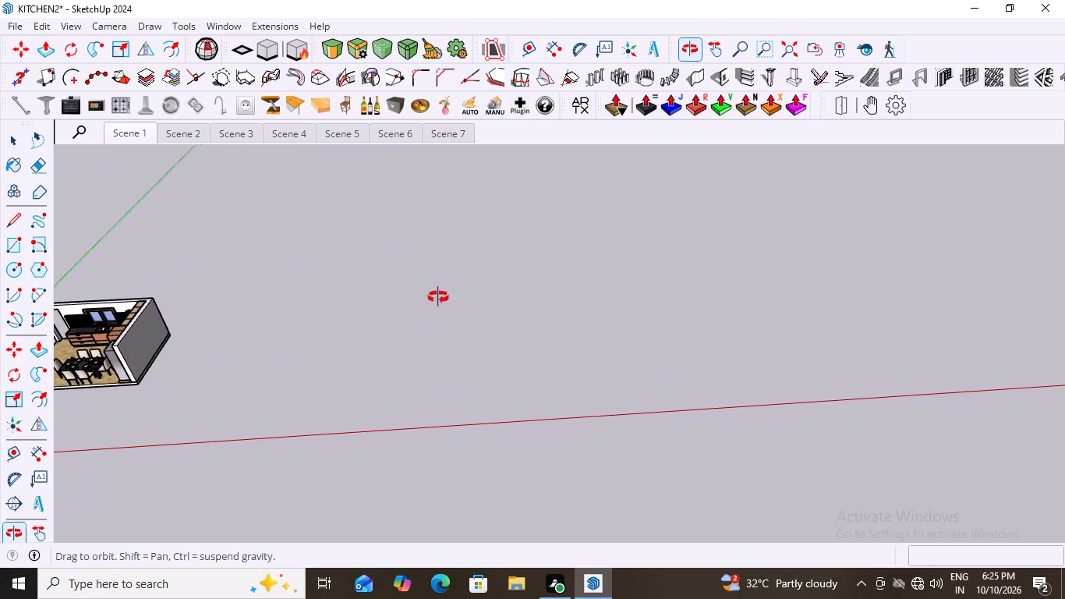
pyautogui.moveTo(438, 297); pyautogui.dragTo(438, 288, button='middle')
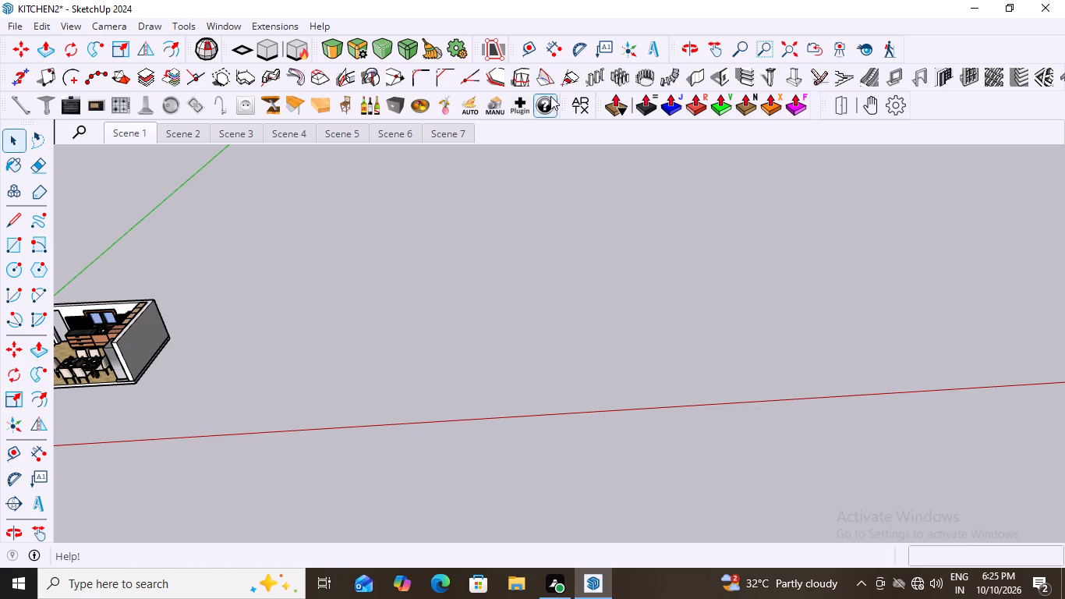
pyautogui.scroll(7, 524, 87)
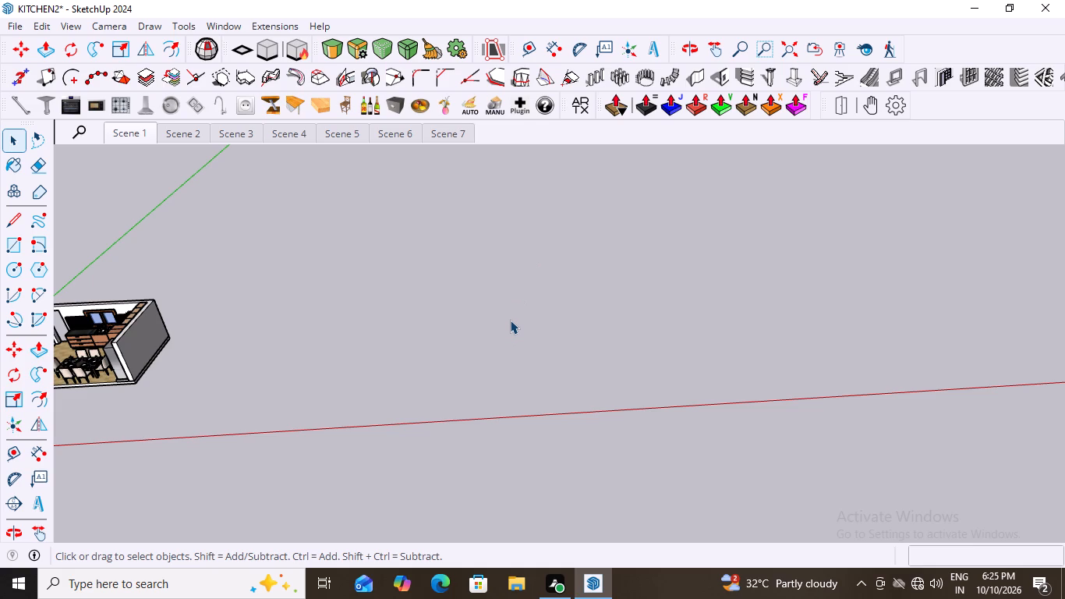
# Draw a ground-level rectangle about 2462 by 1746 mm in the empty area beside the kitchen room.
pyautogui.press('r')
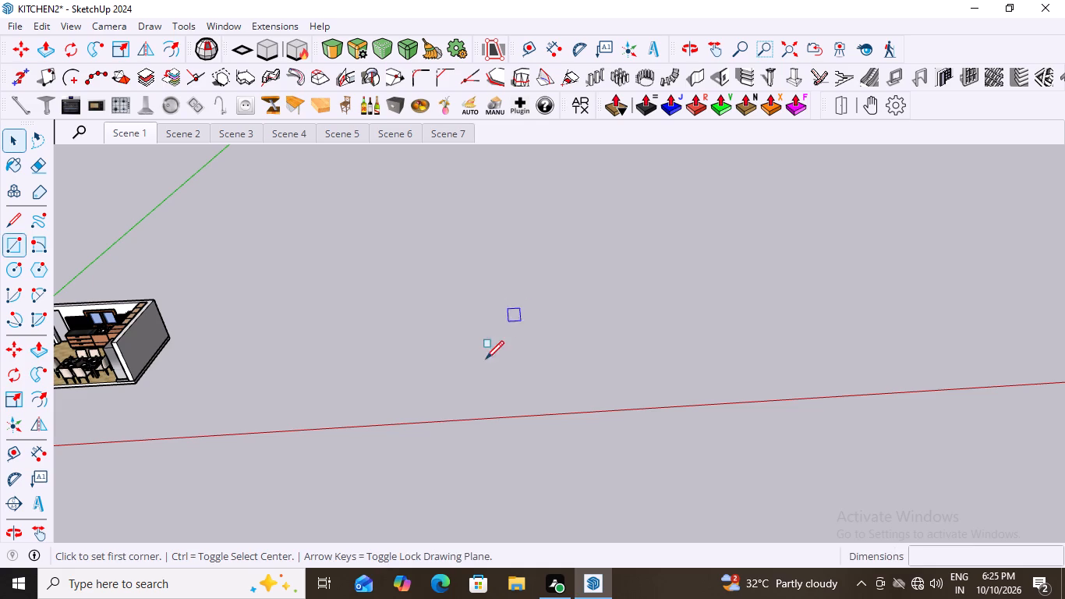
pyautogui.click(427, 380)
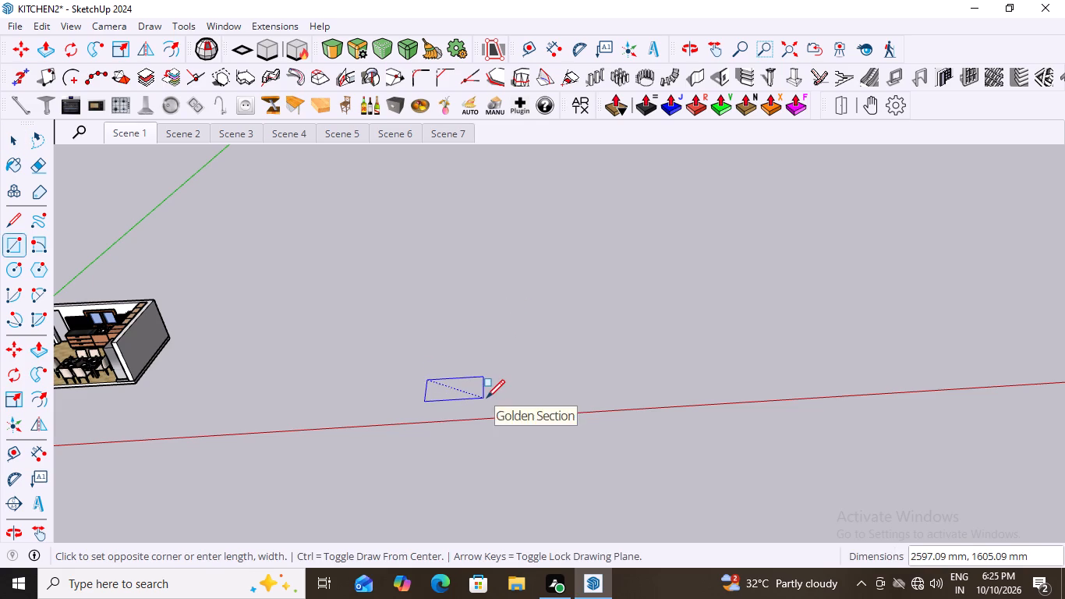
pyautogui.click(480, 400)
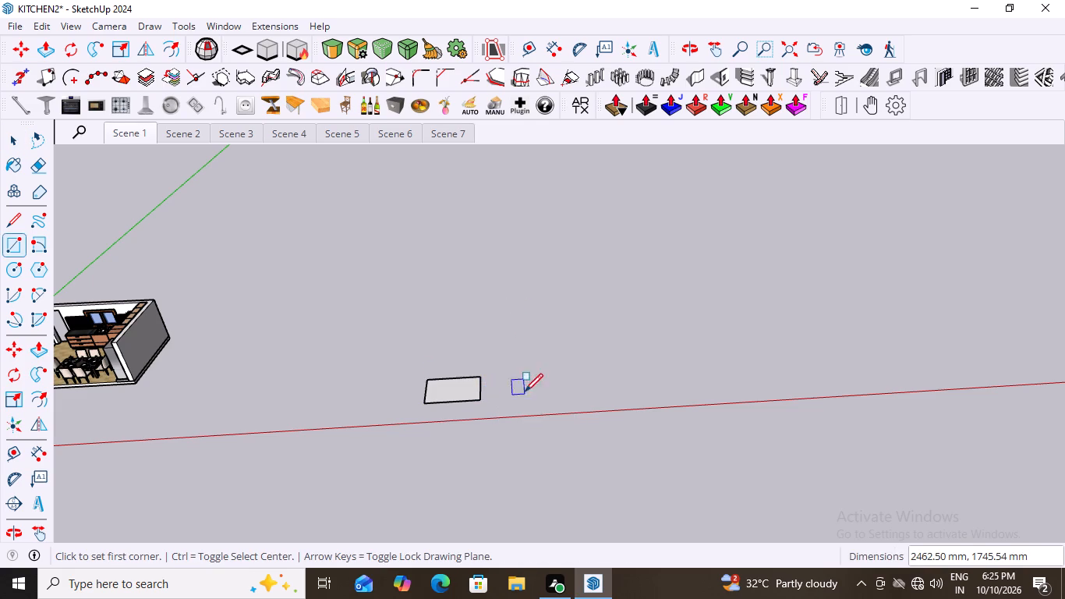
# Make the new rectangle's face and its edges into a group.
pyautogui.scroll(3, 467, 418)
pyautogui.press('space')
pyautogui.tripleClick(459, 380)
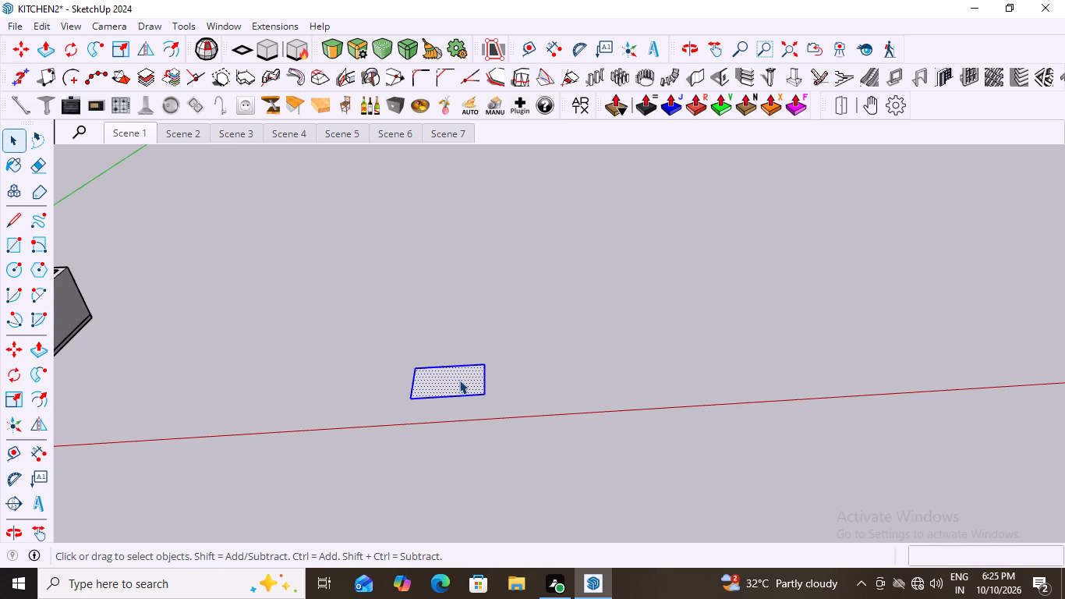
pyautogui.rightClick(459, 380)
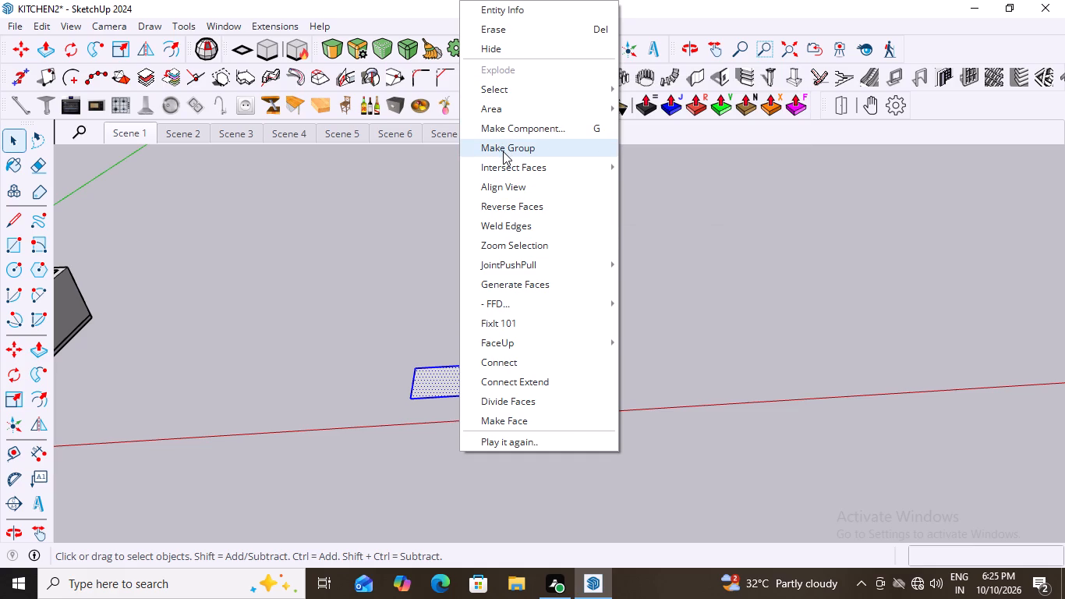
pyautogui.click(503, 151)
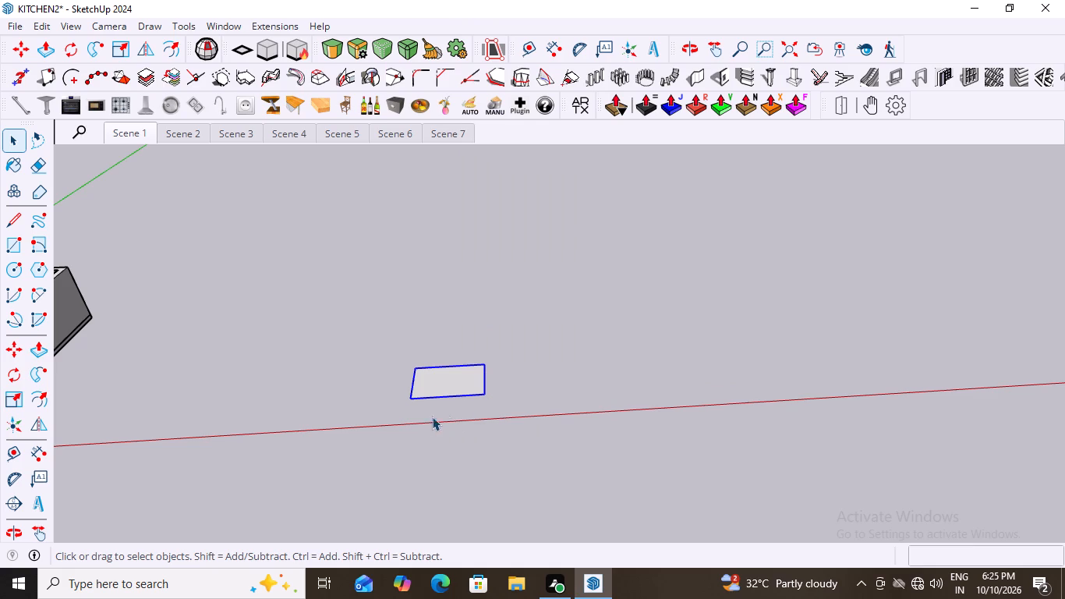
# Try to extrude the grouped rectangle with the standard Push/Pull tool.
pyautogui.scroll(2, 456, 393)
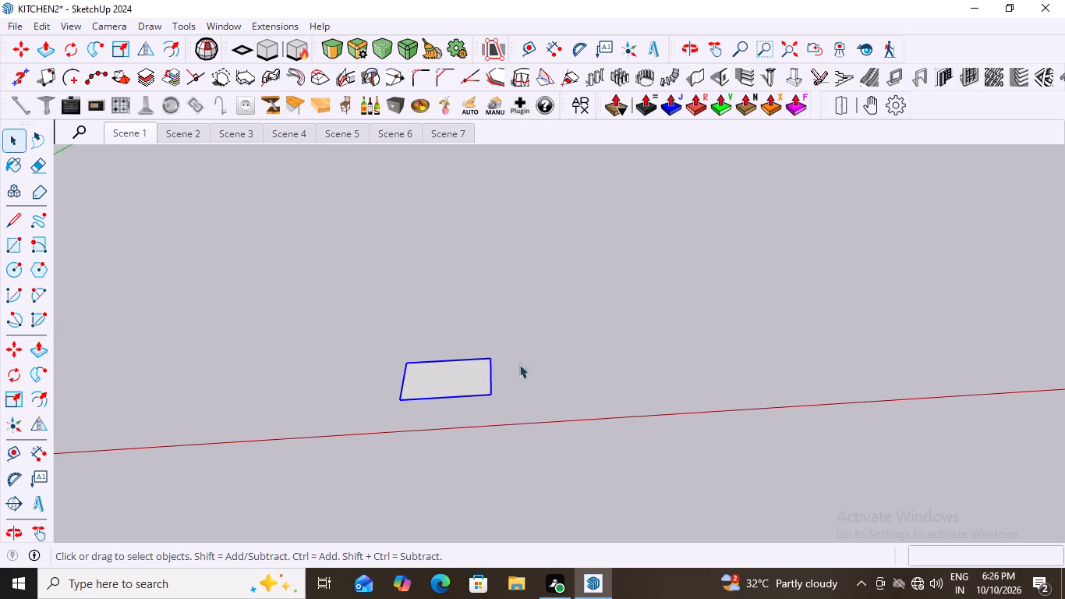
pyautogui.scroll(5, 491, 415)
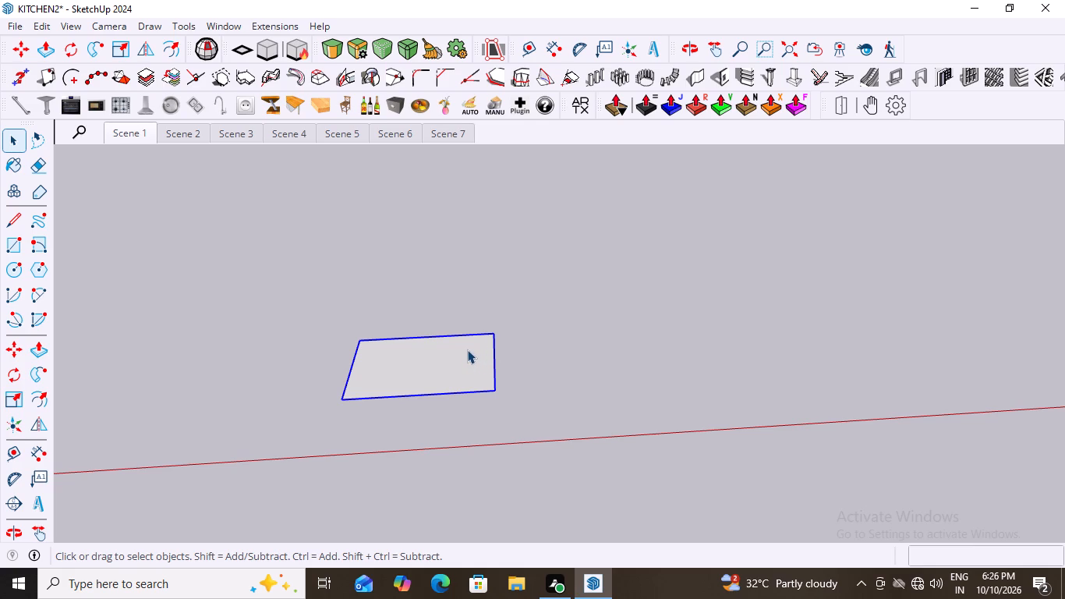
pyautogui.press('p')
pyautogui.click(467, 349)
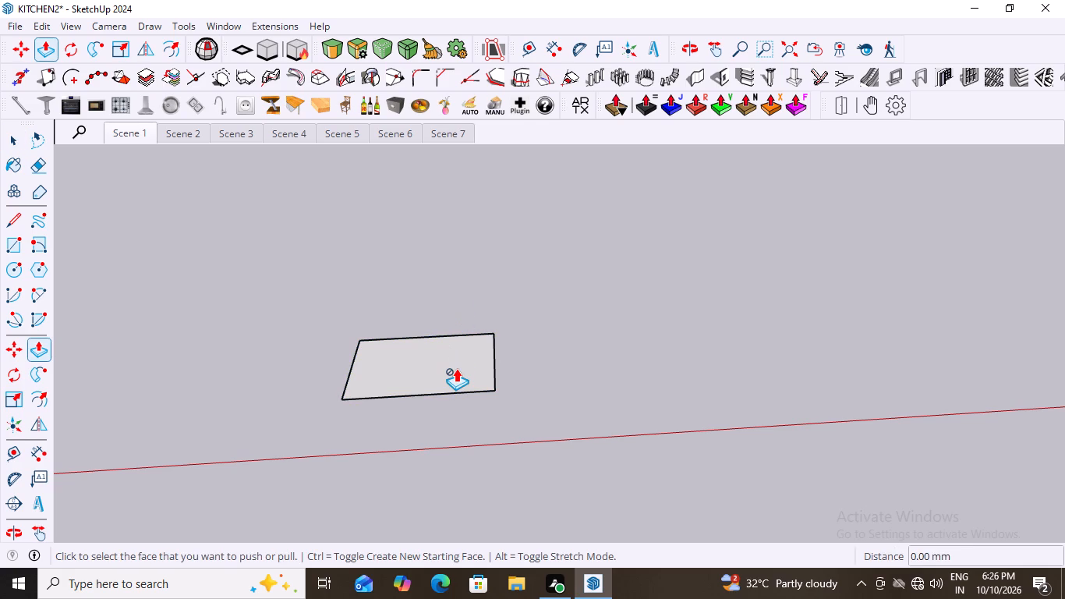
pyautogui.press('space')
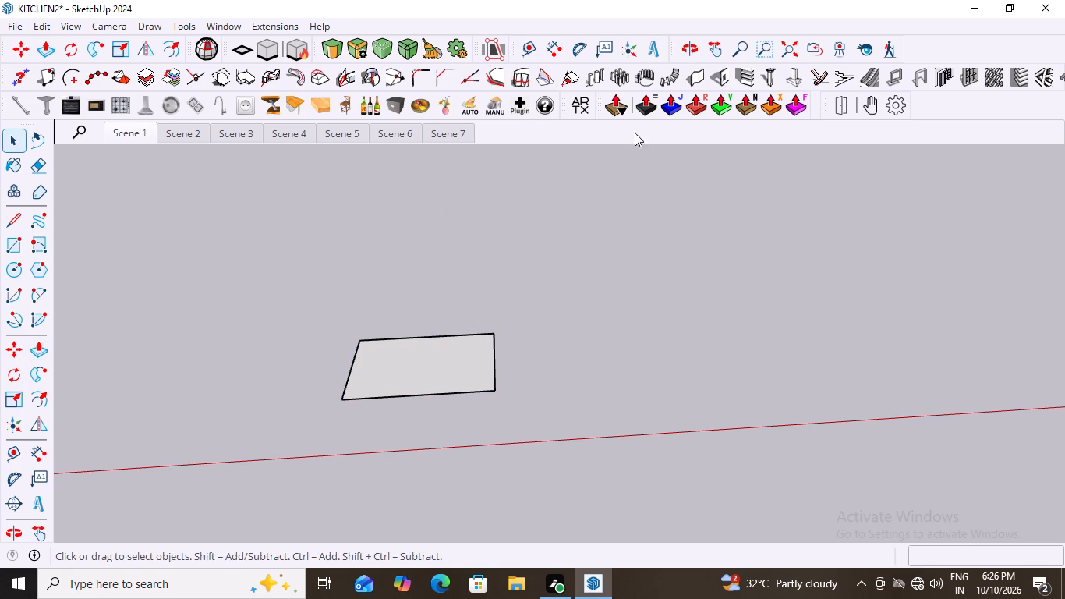
# Extrude the grouped rectangle upward into a solid box with Joint Push Pull and deselect it.
pyautogui.click(671, 108)
pyautogui.click(463, 363)
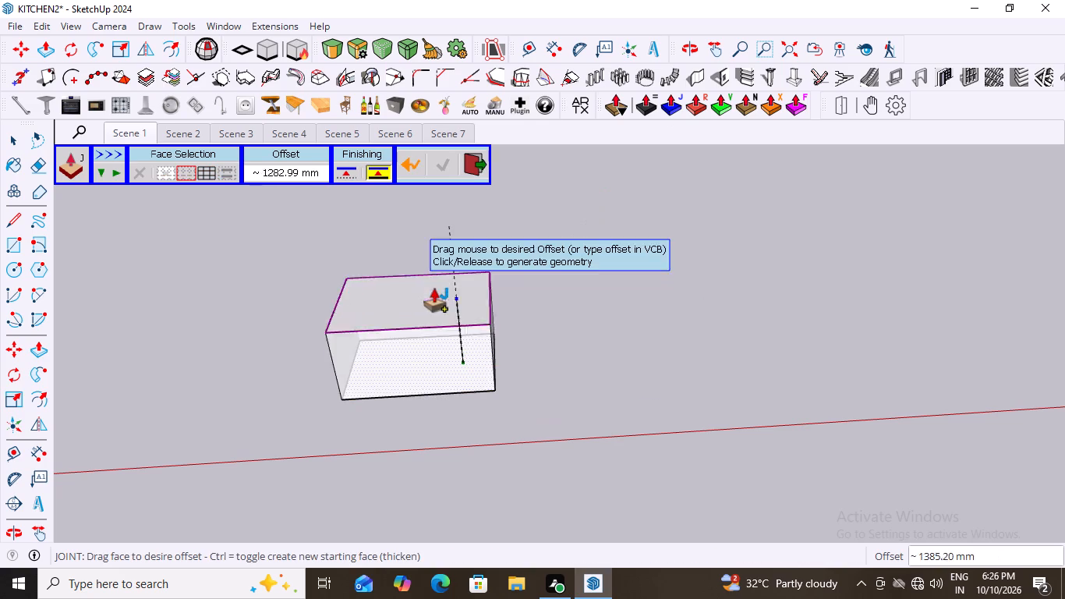
pyautogui.click(468, 317)
pyautogui.press('space')
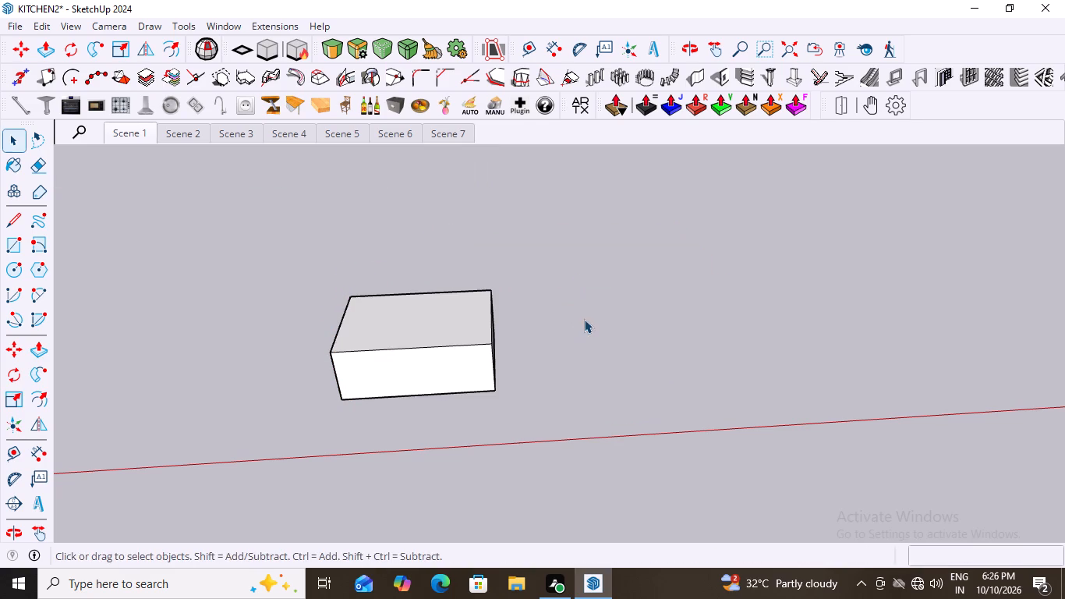
pyautogui.click(584, 319)
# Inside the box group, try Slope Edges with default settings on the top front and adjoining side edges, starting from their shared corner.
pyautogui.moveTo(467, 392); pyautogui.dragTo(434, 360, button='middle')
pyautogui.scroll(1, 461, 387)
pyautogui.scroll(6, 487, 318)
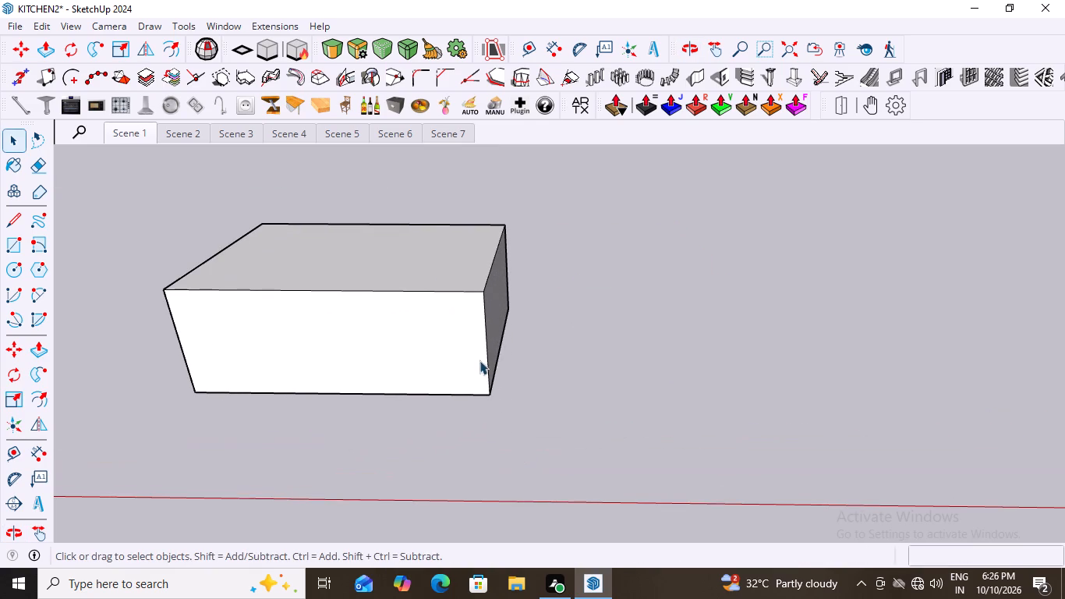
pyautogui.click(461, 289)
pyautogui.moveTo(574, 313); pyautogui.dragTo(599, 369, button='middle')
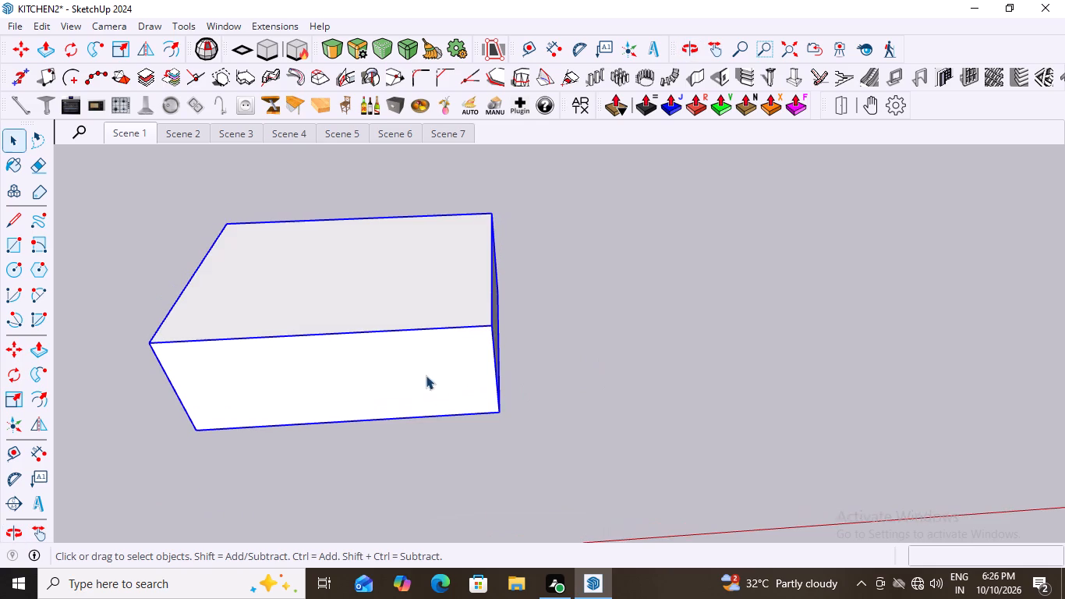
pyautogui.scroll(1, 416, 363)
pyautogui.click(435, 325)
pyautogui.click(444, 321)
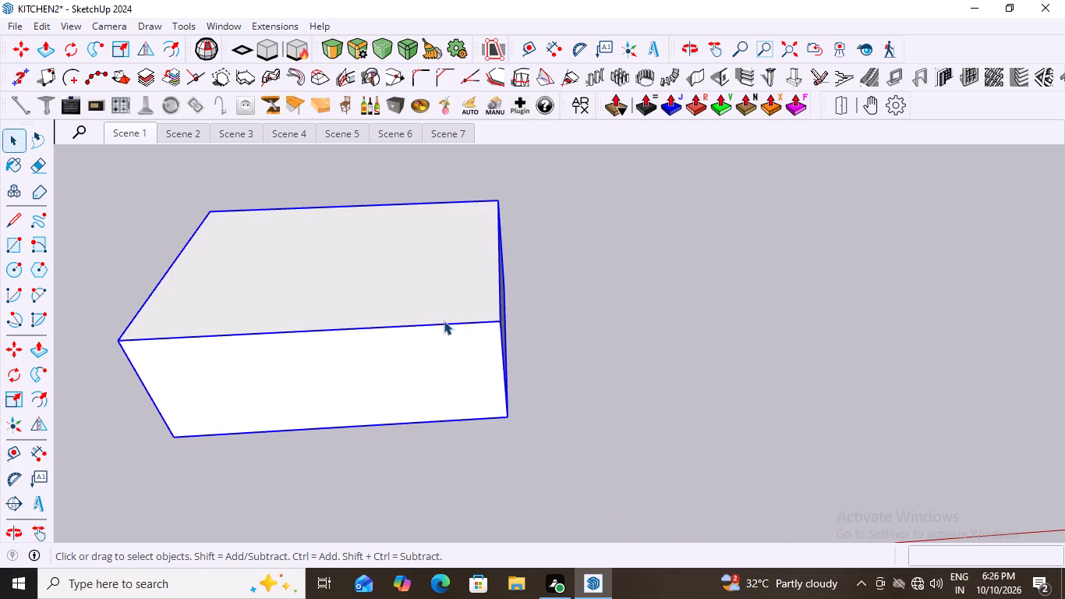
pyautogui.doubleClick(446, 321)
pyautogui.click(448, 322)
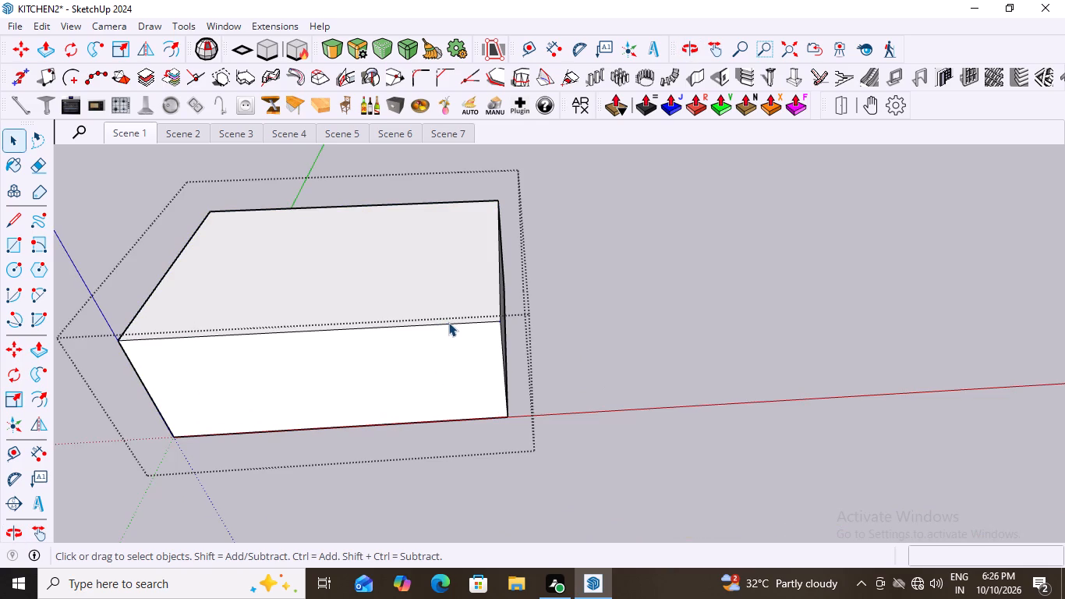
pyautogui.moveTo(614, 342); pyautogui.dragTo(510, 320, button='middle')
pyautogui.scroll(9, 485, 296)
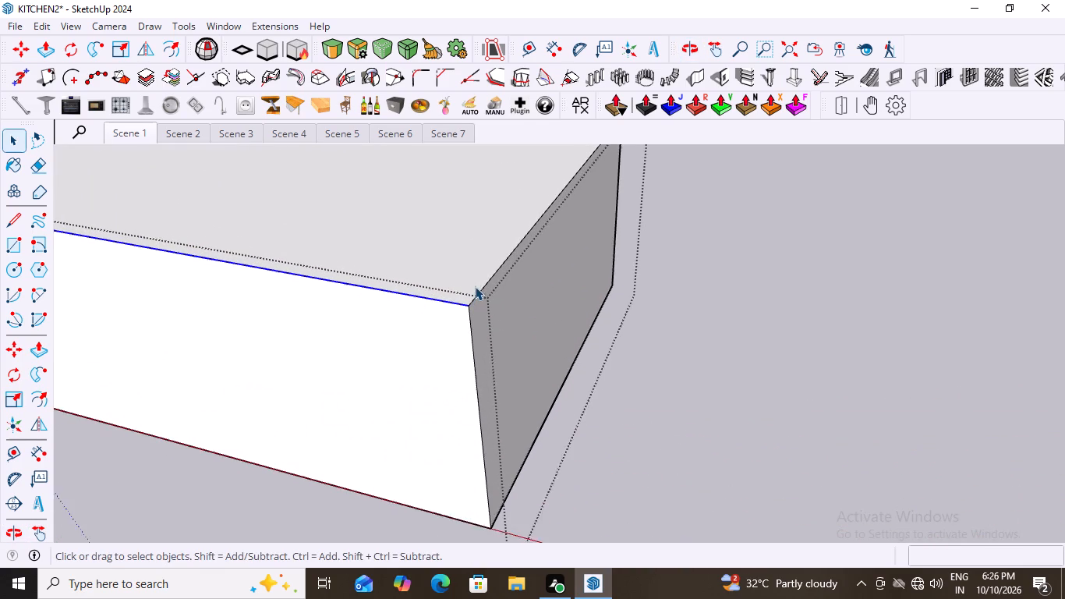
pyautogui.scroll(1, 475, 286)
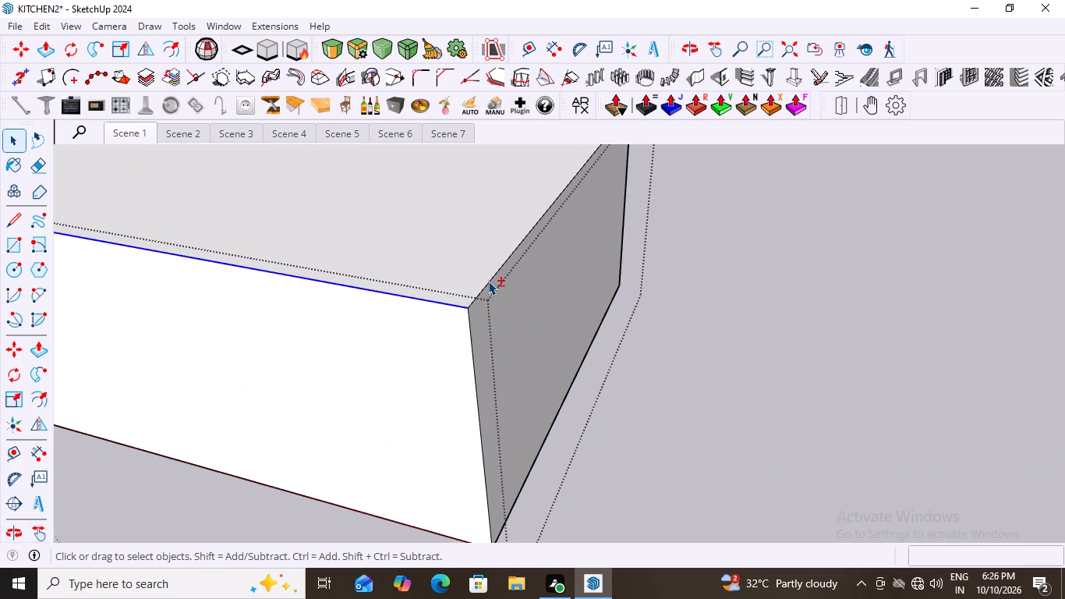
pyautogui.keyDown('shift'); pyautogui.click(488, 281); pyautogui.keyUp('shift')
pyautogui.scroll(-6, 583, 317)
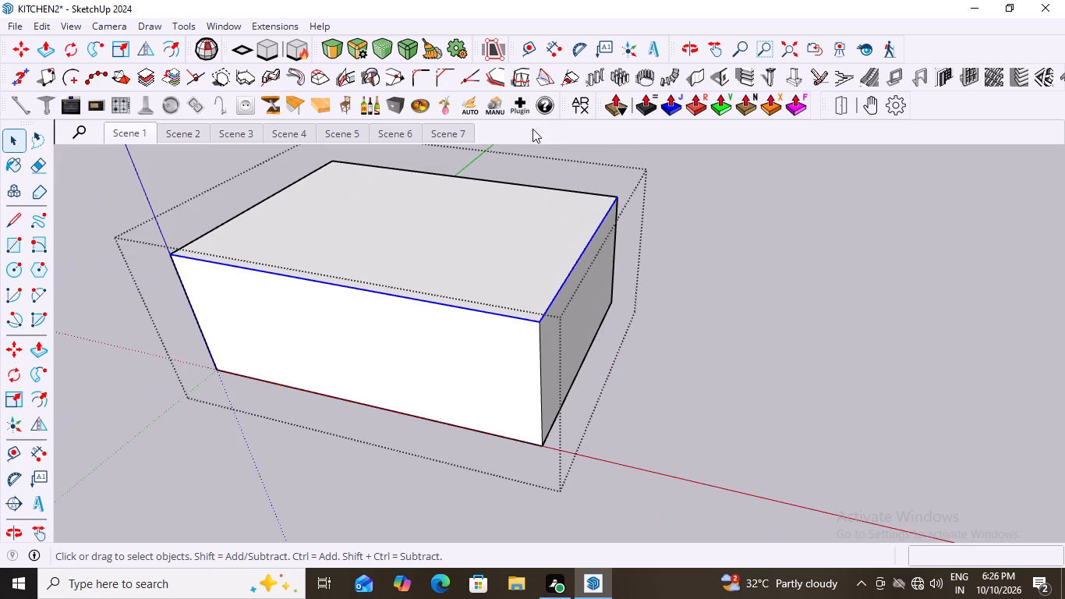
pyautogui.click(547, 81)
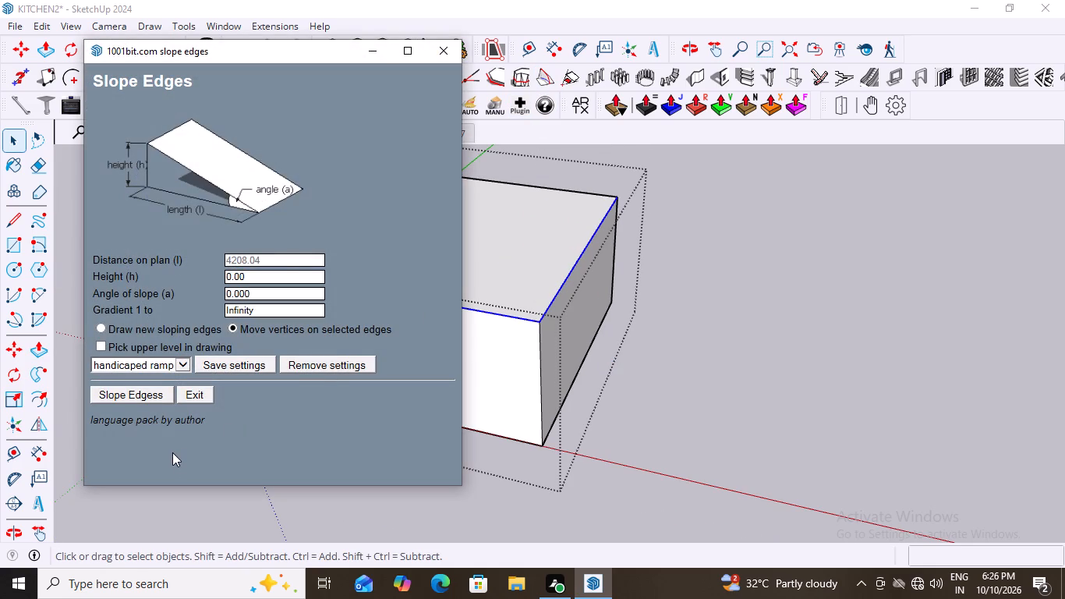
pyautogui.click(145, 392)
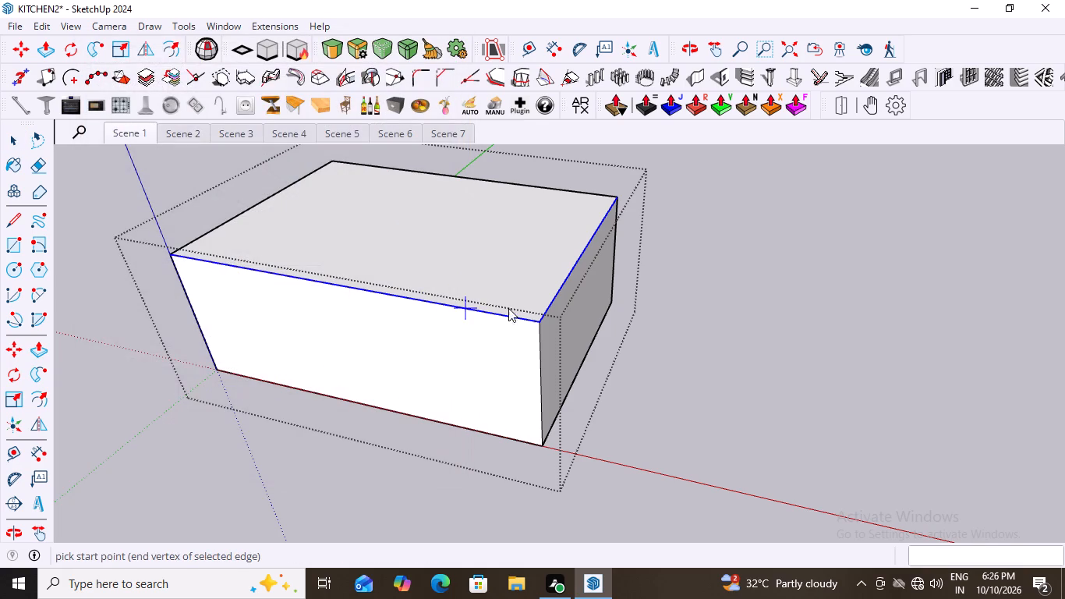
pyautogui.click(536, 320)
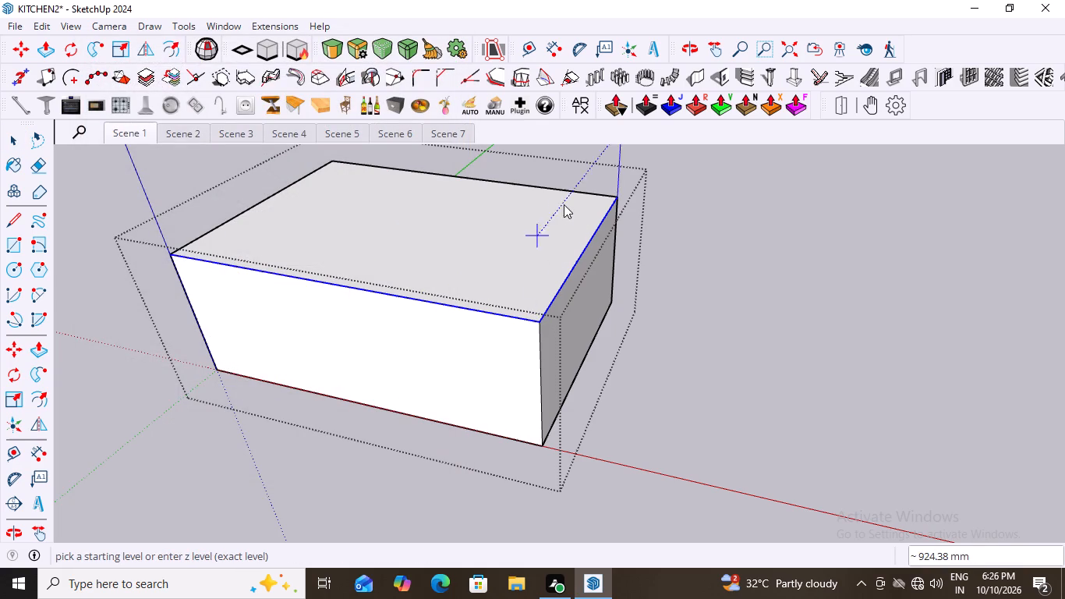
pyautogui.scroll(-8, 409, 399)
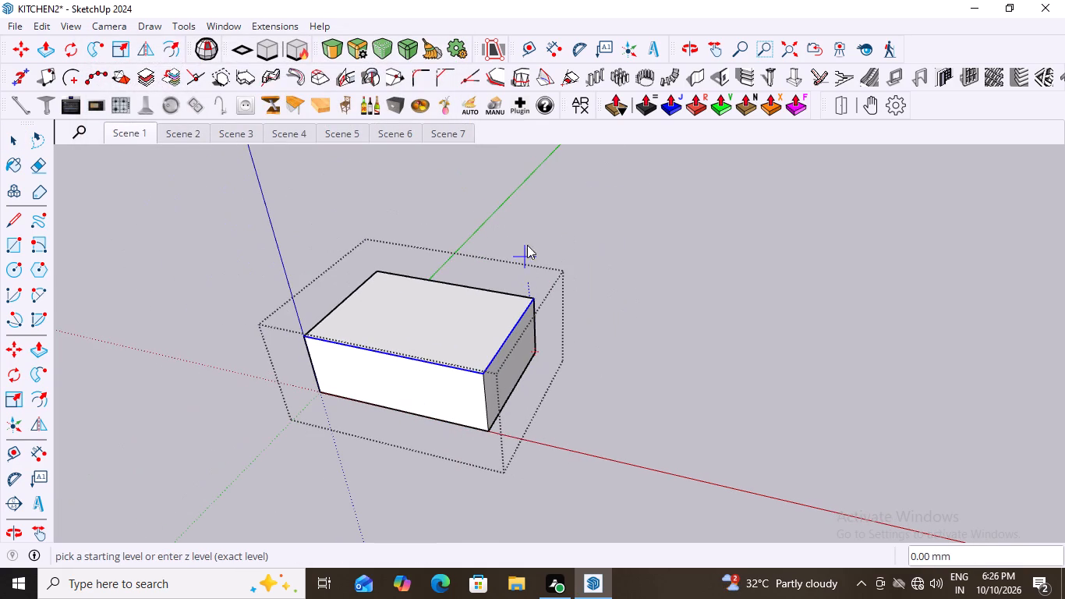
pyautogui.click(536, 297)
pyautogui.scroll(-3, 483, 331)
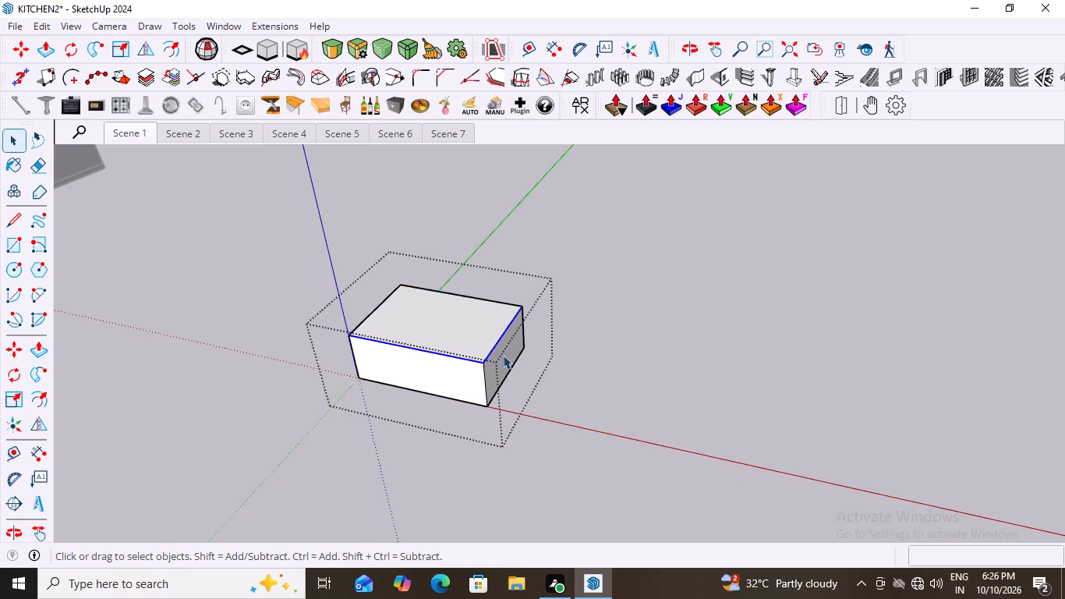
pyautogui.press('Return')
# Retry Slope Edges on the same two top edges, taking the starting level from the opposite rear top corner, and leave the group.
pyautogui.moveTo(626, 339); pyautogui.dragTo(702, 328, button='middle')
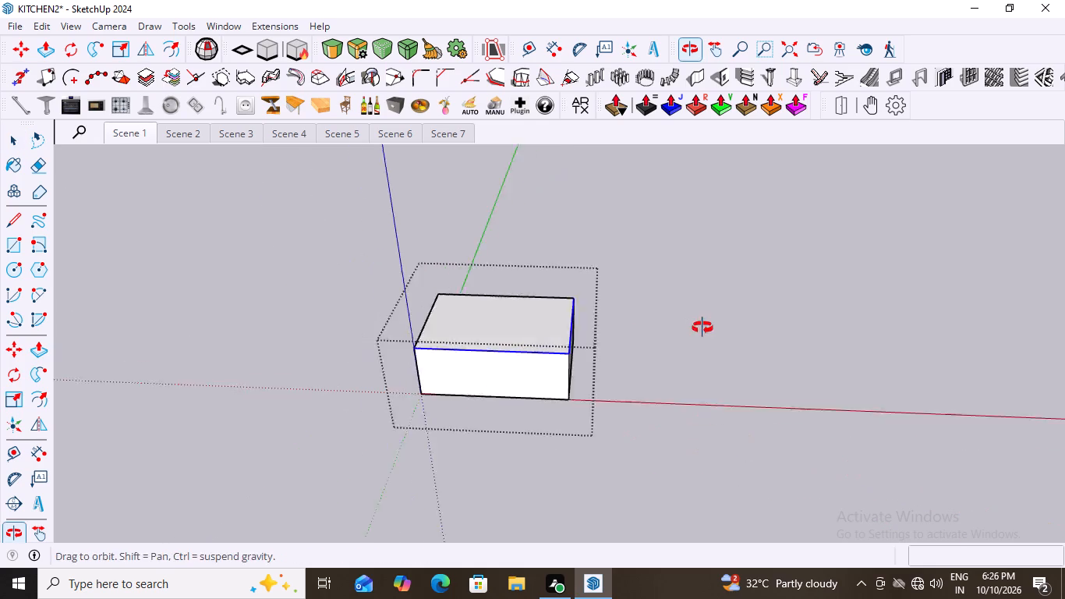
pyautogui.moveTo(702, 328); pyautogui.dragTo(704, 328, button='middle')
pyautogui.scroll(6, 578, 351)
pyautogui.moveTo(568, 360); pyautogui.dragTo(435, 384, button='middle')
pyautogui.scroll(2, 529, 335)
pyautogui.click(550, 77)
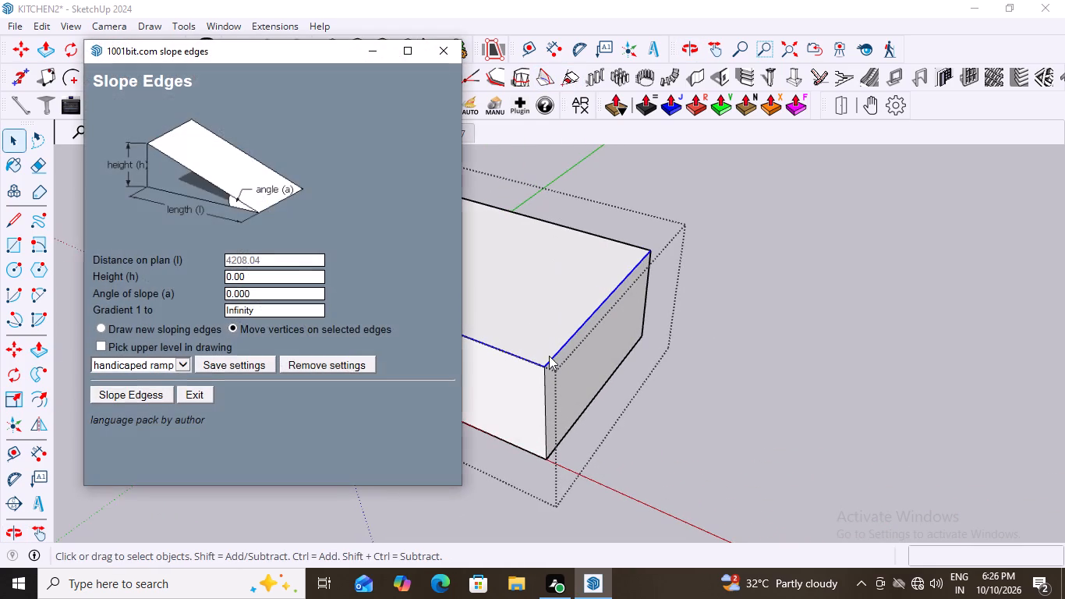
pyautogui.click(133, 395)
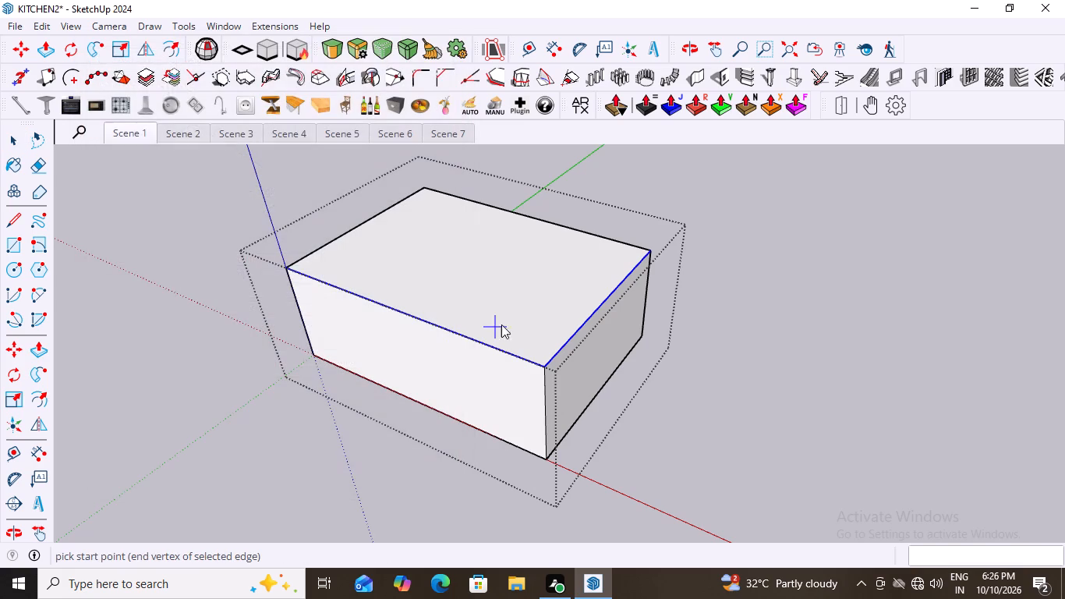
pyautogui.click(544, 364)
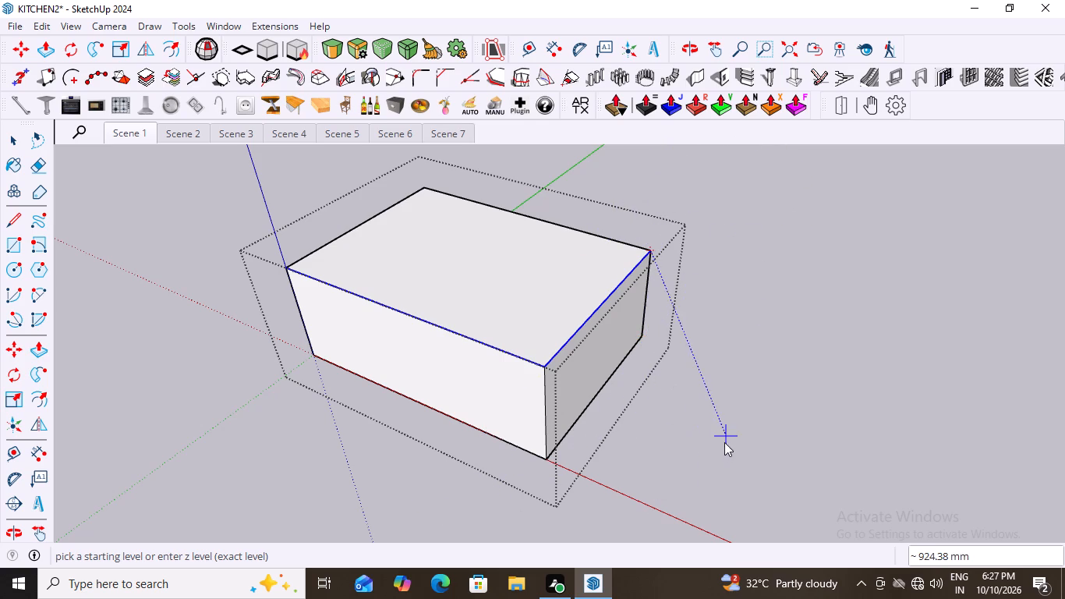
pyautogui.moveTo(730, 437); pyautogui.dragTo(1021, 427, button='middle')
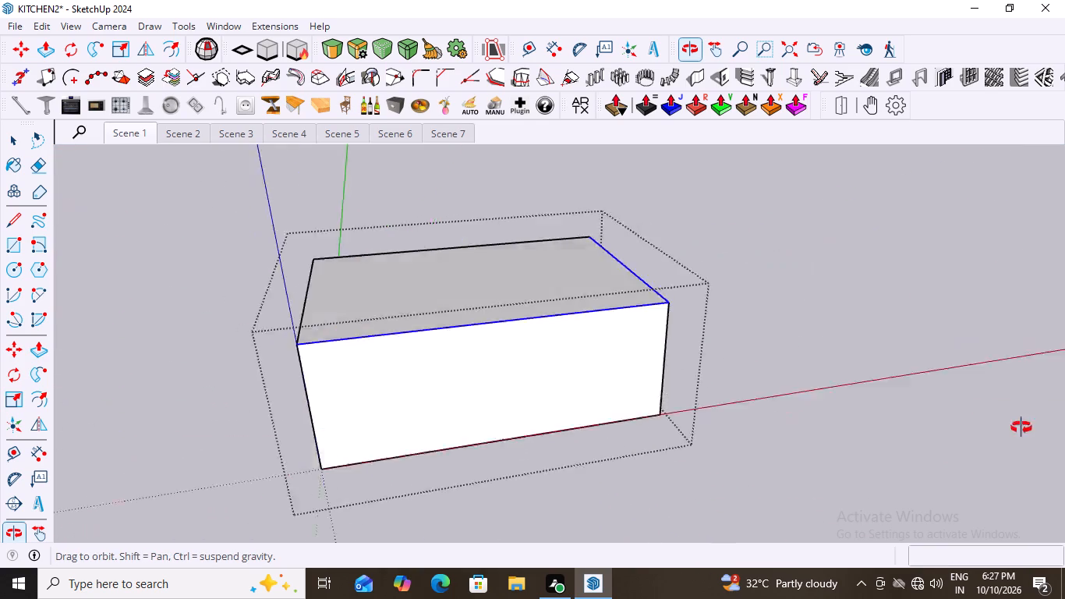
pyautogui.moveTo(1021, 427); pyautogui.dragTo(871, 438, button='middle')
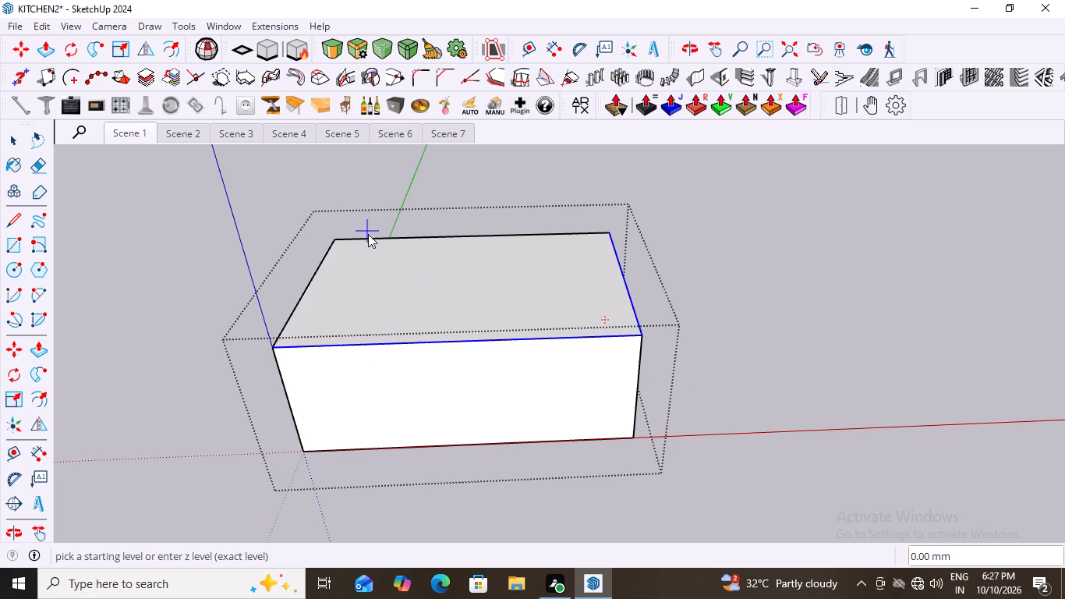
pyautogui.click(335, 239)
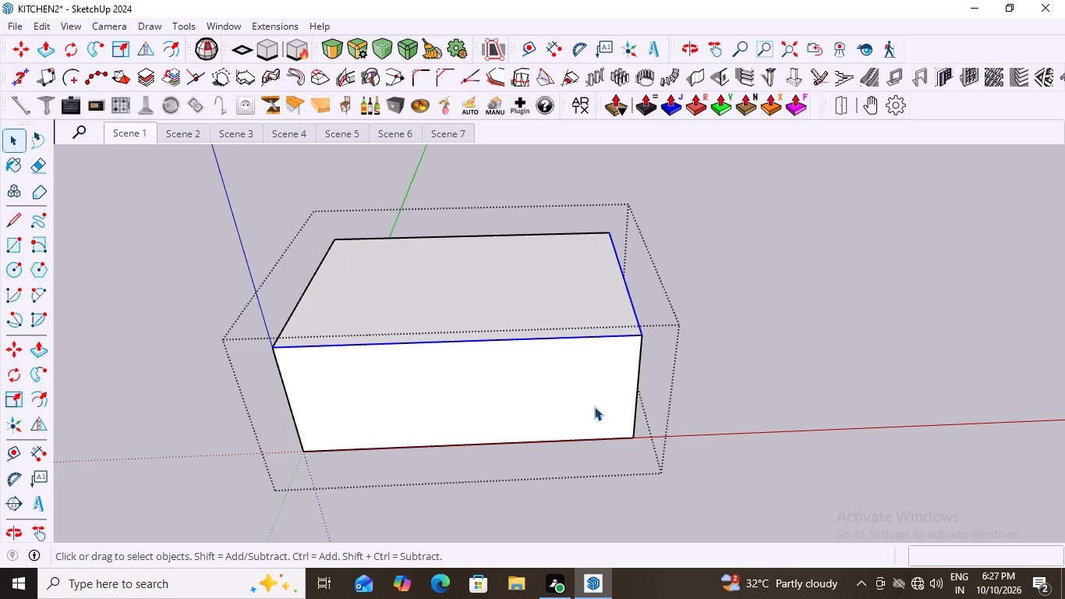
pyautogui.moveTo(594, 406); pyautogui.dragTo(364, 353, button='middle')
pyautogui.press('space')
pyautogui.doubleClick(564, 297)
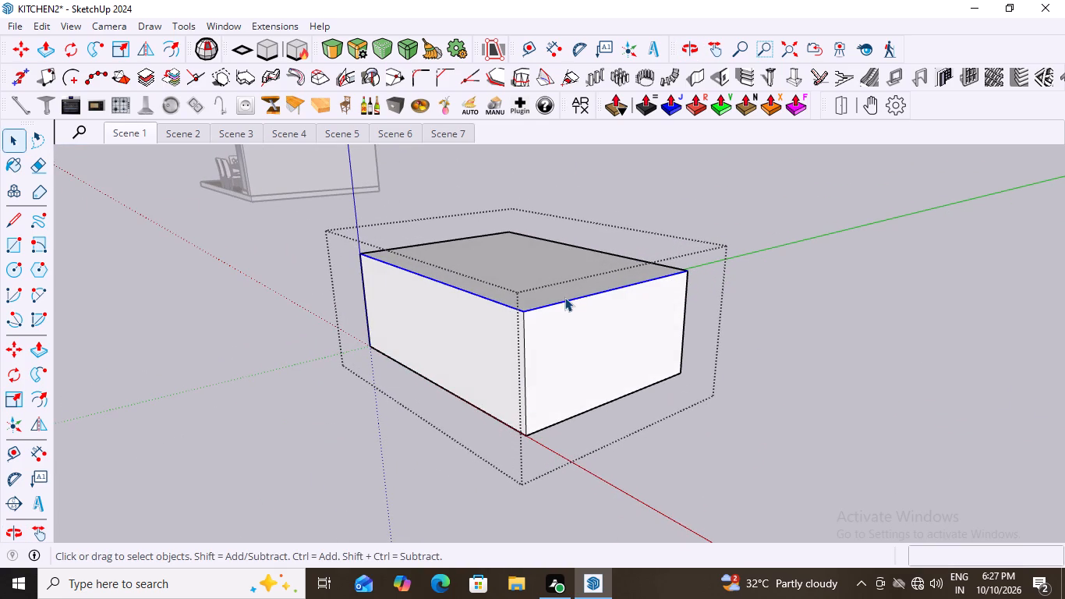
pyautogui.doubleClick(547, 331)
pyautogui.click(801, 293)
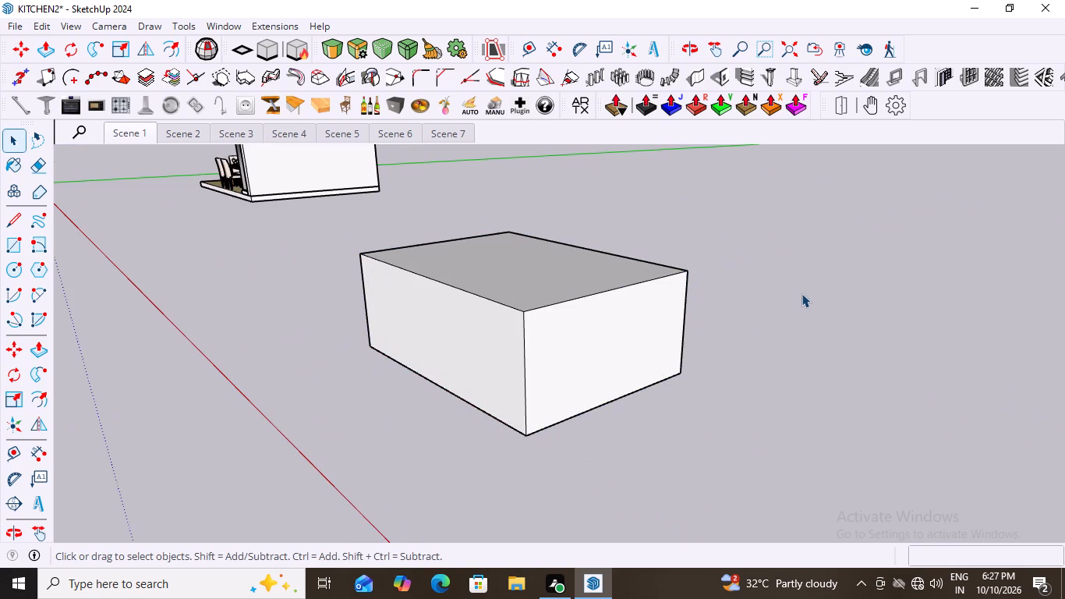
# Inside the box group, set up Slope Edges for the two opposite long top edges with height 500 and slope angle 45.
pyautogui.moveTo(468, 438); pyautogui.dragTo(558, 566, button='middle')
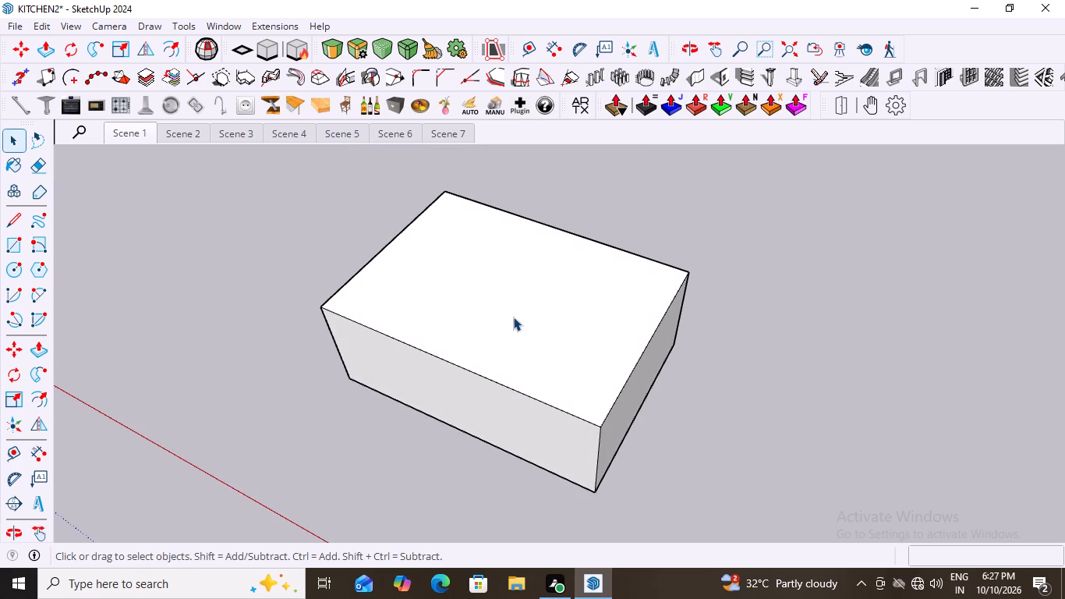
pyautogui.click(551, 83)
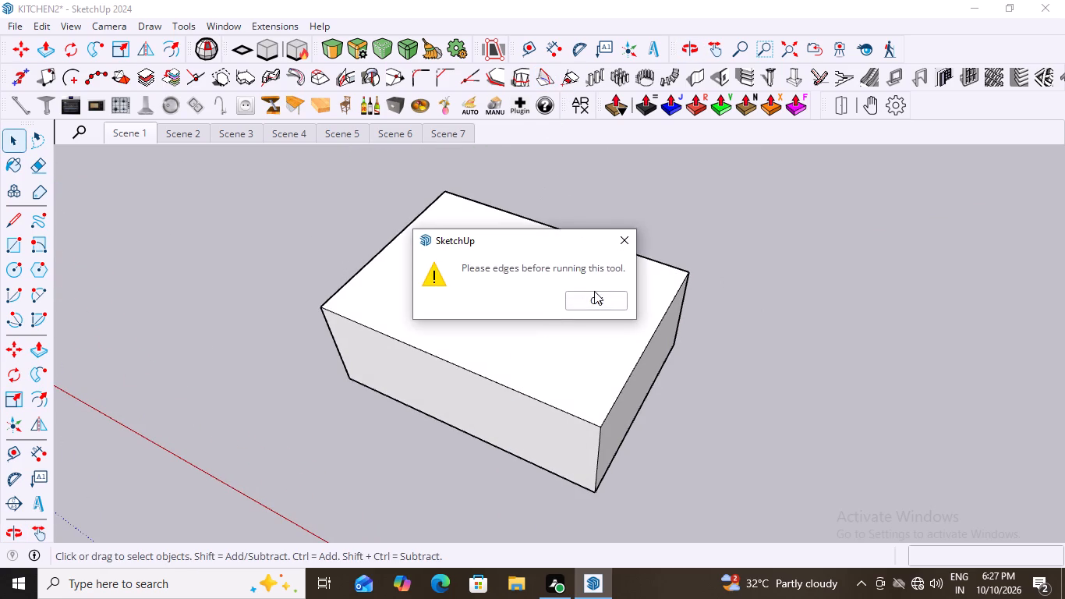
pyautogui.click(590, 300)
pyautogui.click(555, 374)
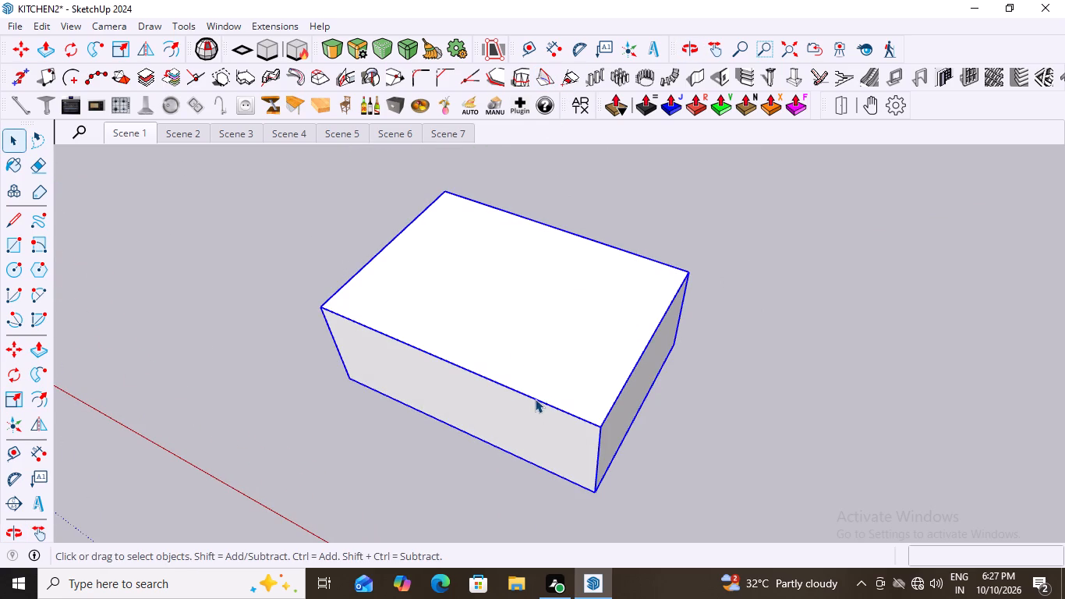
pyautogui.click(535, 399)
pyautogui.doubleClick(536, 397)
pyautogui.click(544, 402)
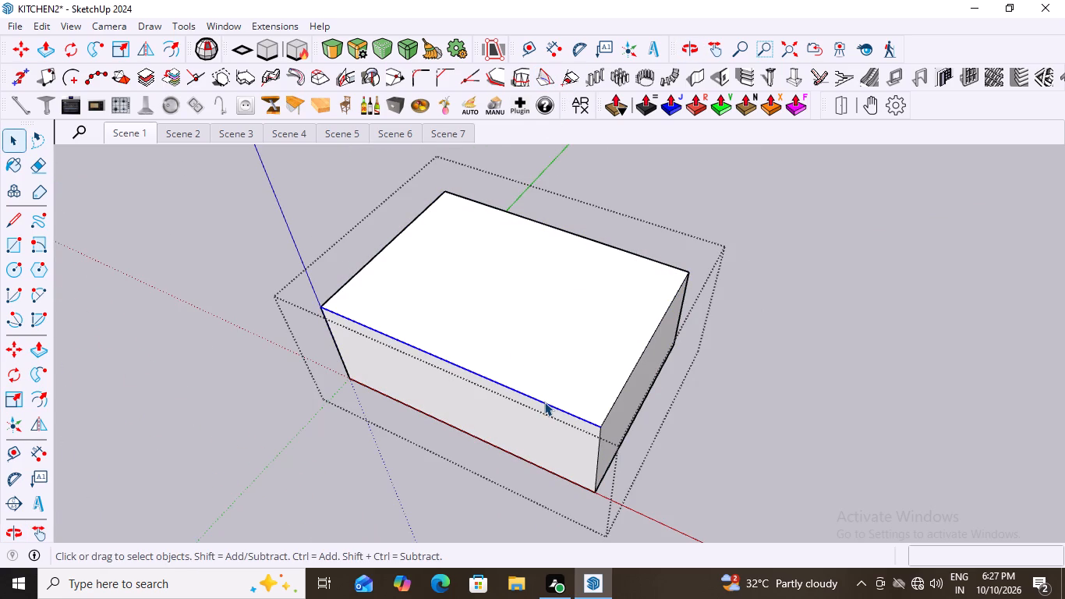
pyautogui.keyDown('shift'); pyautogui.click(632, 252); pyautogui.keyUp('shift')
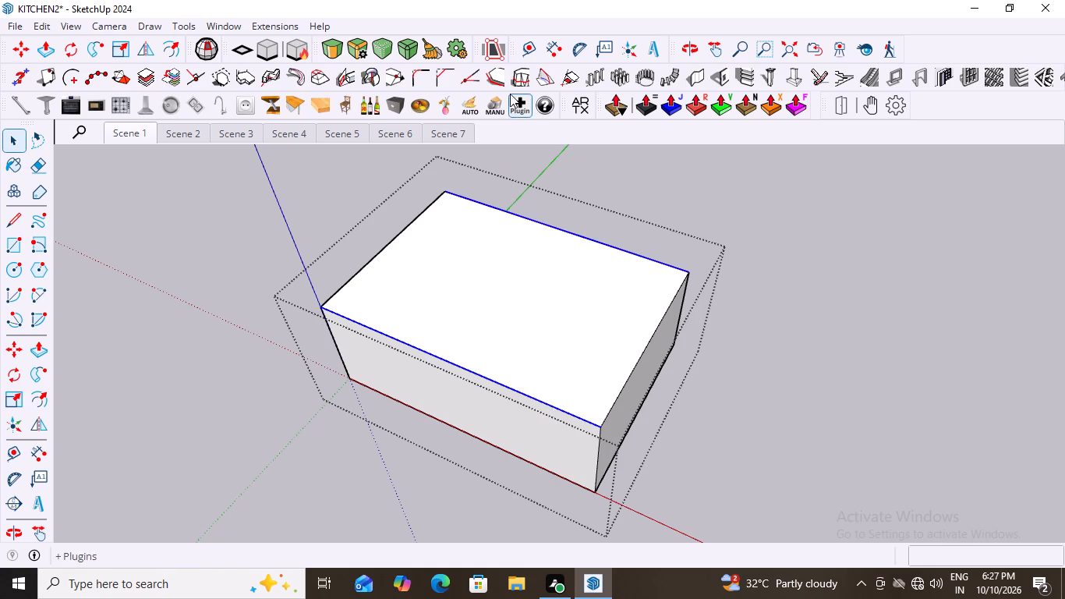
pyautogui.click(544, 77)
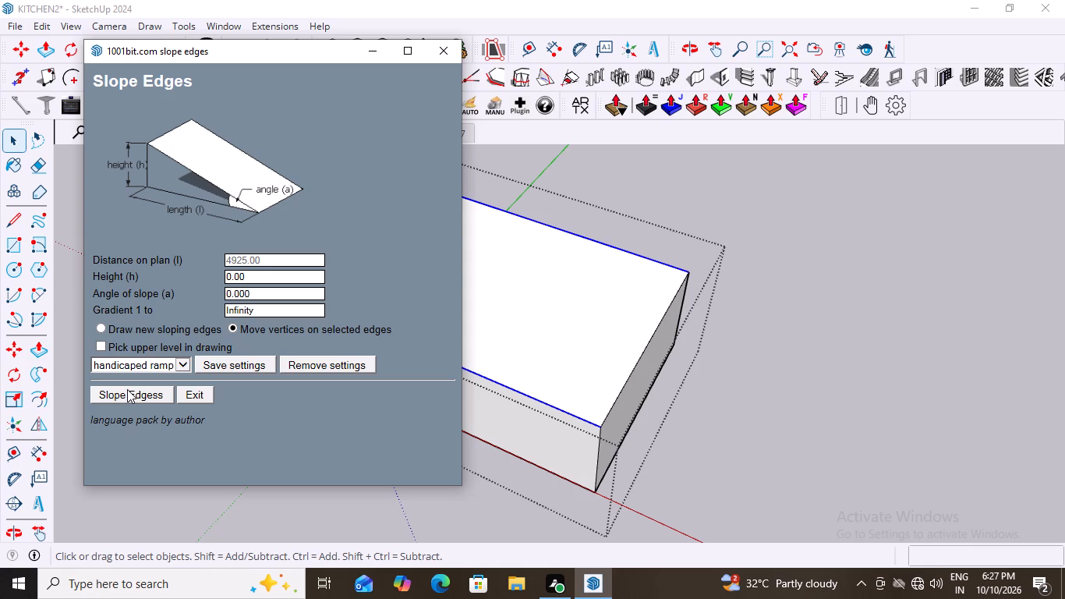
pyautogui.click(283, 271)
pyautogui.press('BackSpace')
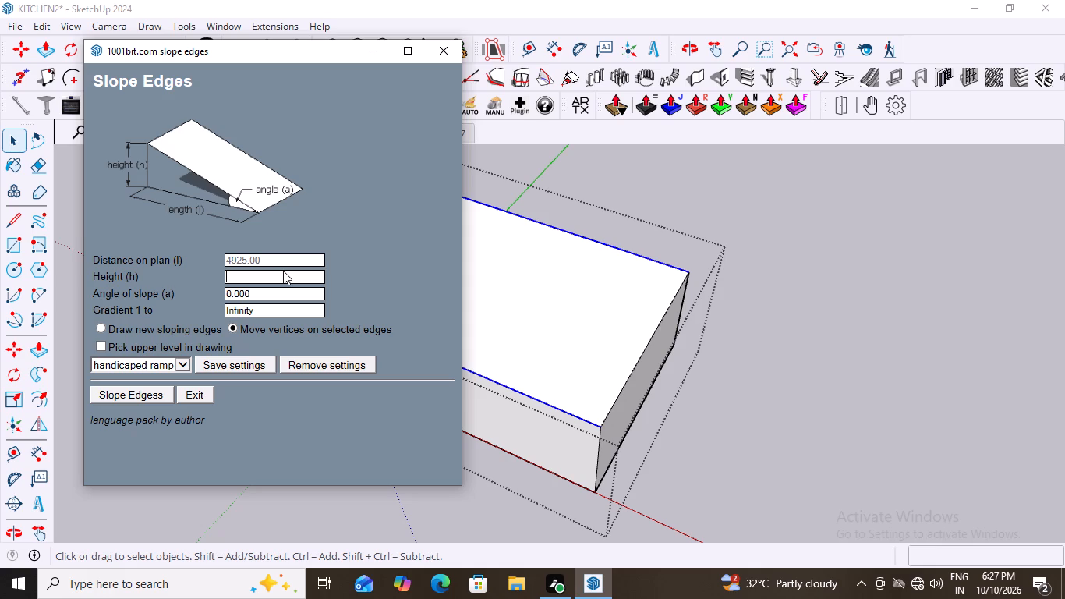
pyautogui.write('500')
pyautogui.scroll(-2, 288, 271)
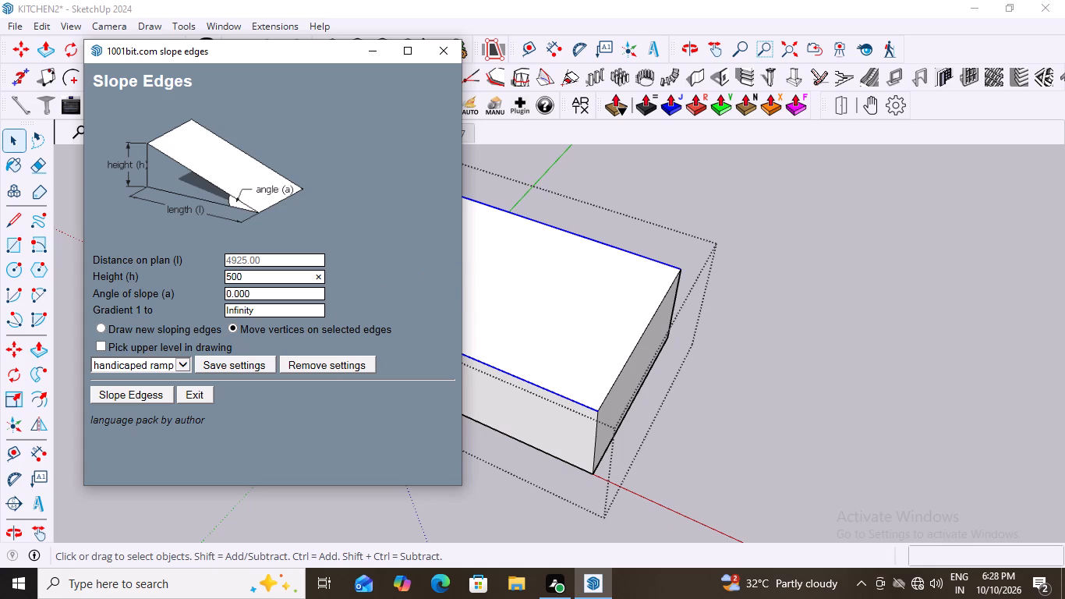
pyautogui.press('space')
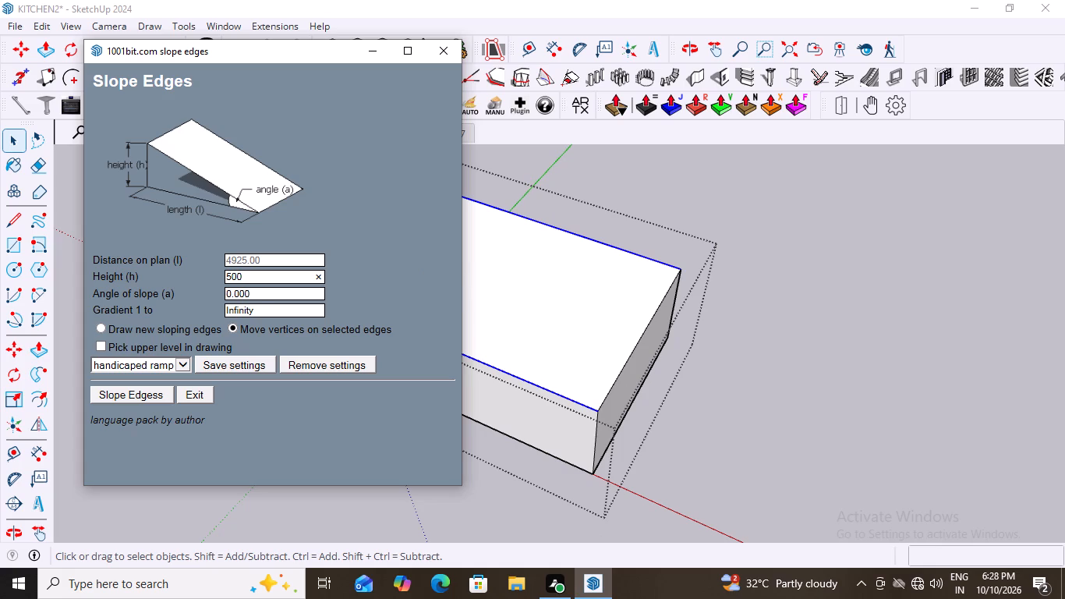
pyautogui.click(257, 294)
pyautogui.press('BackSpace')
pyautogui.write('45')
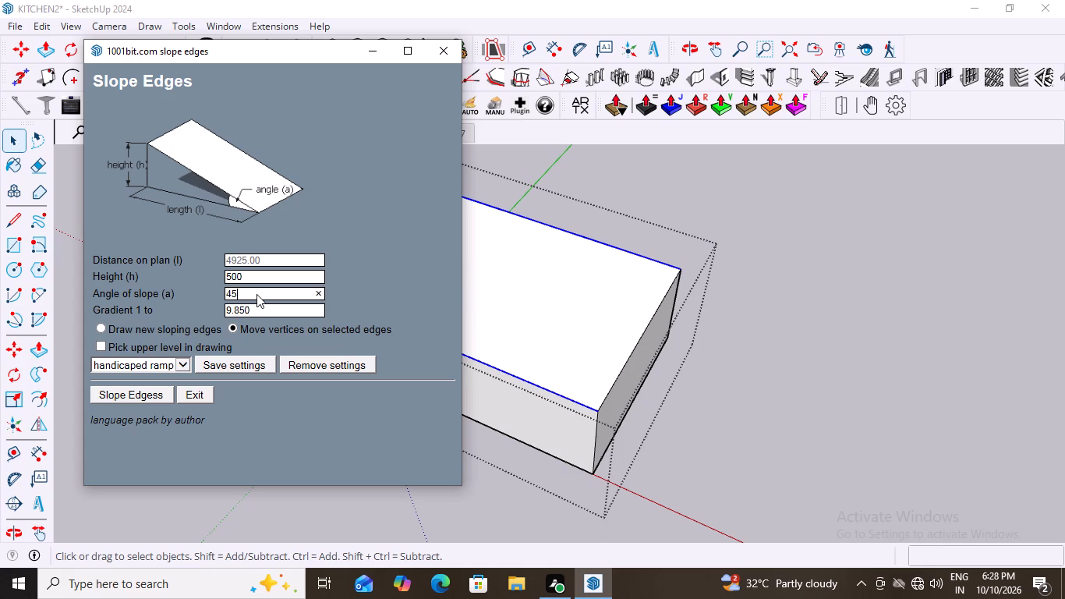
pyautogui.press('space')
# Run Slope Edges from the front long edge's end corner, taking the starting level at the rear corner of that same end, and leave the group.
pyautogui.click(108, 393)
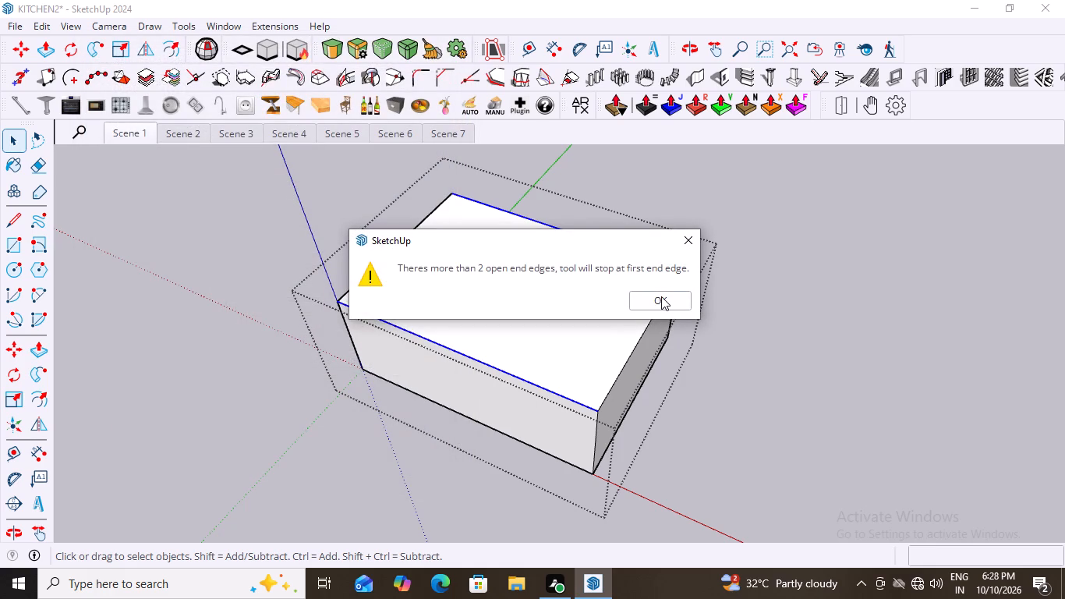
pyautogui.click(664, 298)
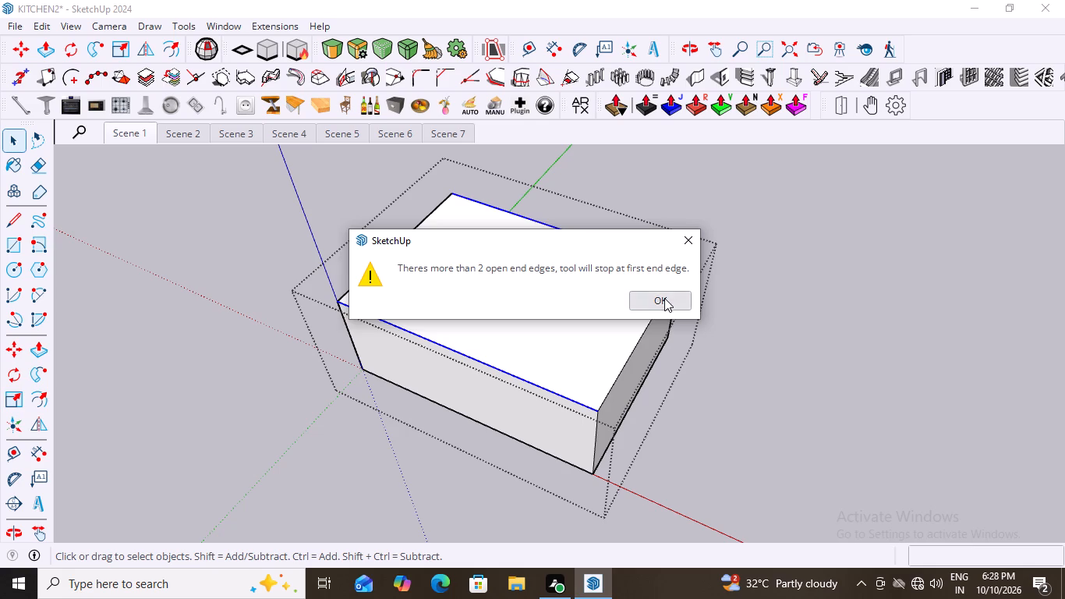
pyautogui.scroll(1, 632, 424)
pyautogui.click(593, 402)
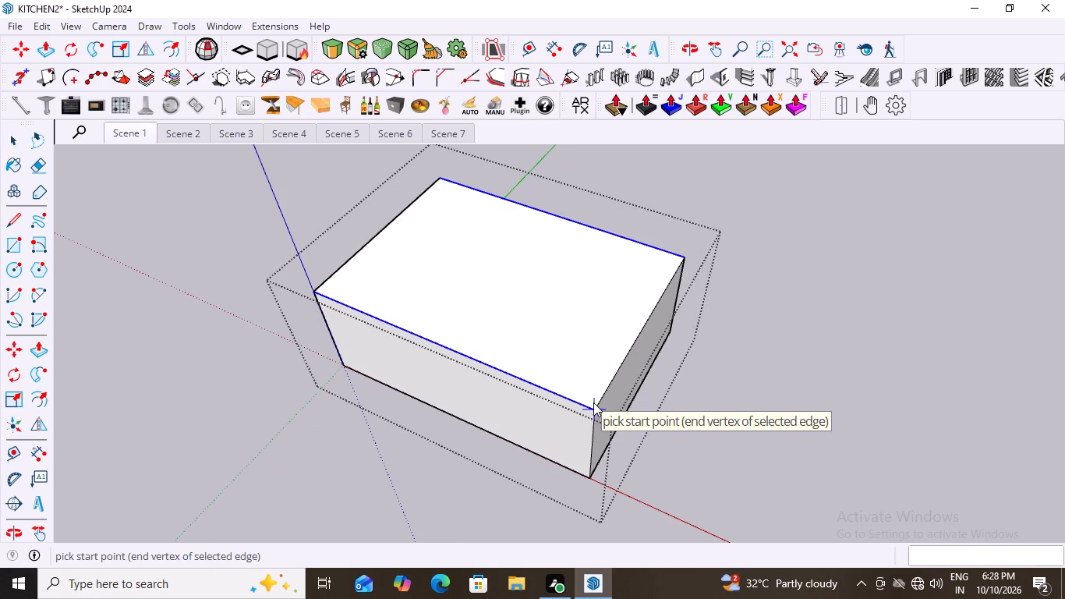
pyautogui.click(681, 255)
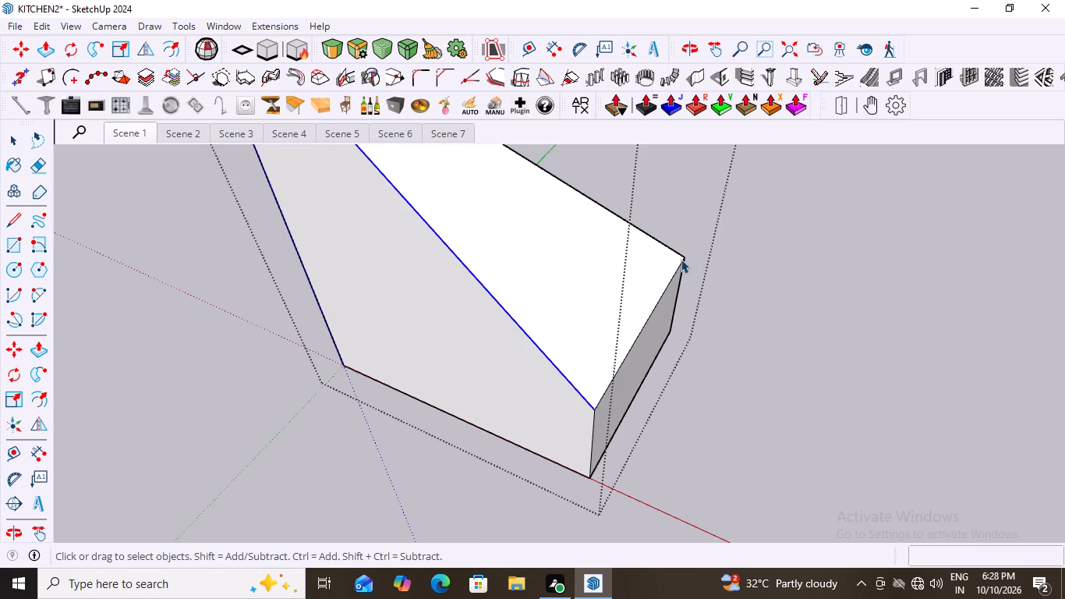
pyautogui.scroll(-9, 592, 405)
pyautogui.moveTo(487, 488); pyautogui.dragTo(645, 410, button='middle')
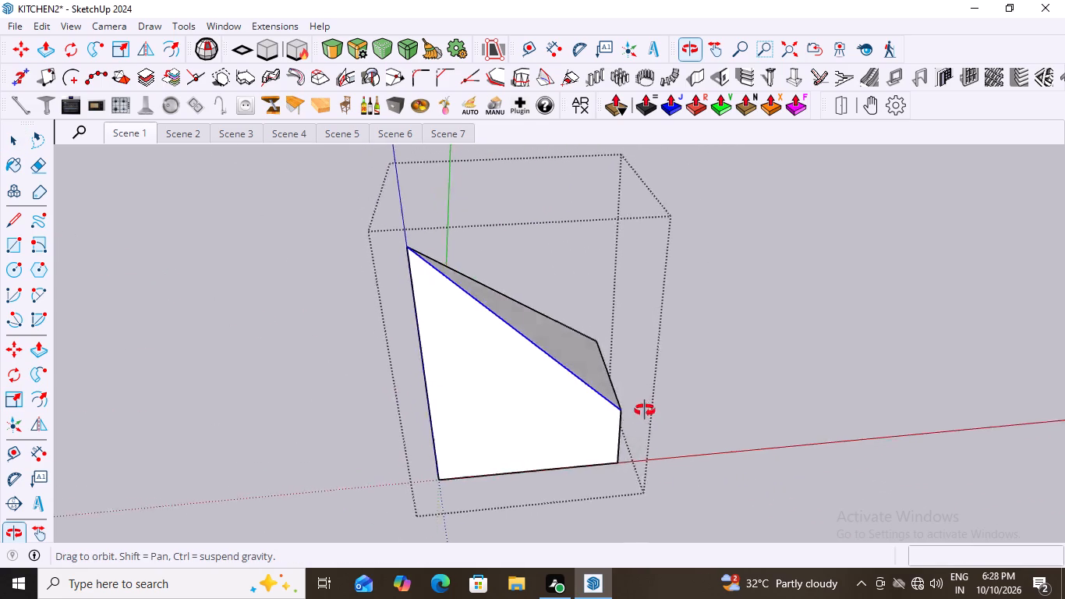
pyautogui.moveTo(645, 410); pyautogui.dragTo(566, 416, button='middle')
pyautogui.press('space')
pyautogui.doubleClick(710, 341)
# Examine the shape of the sloped box from several sides and from above.
pyautogui.moveTo(550, 424); pyautogui.dragTo(412, 437, button='middle')
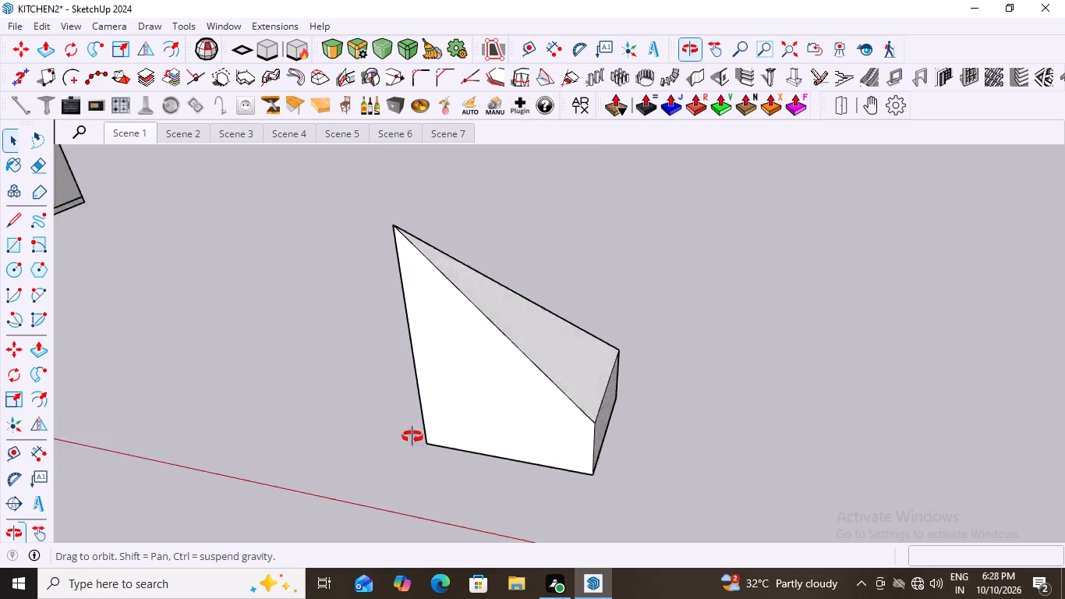
pyautogui.moveTo(412, 437); pyautogui.dragTo(290, 376, button='middle')
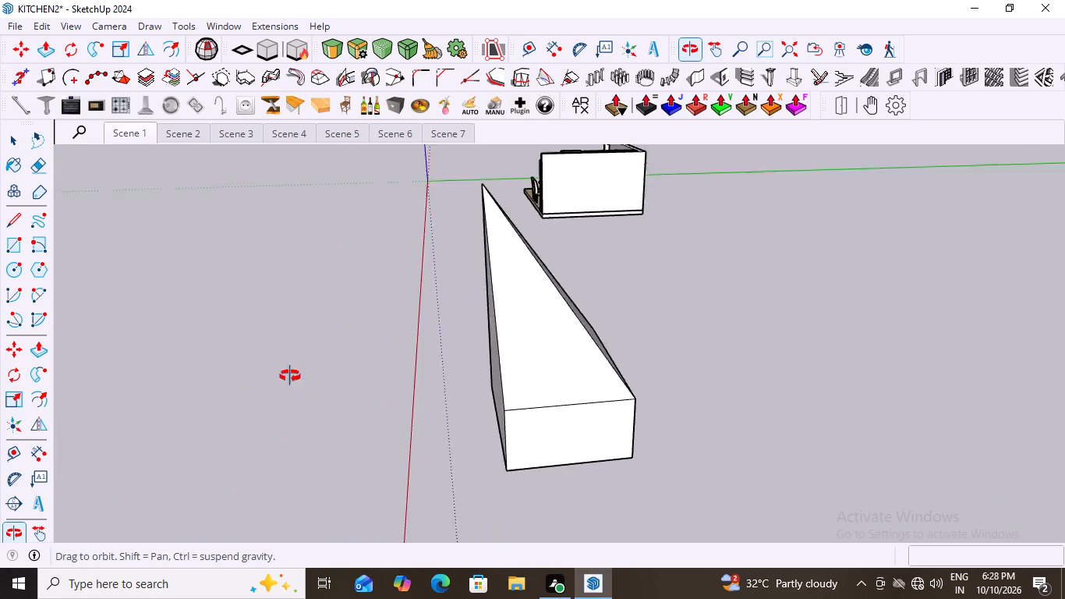
pyautogui.moveTo(290, 376); pyautogui.dragTo(731, 368, button='middle')
pyautogui.moveTo(731, 368); pyautogui.dragTo(168, 413, button='middle')
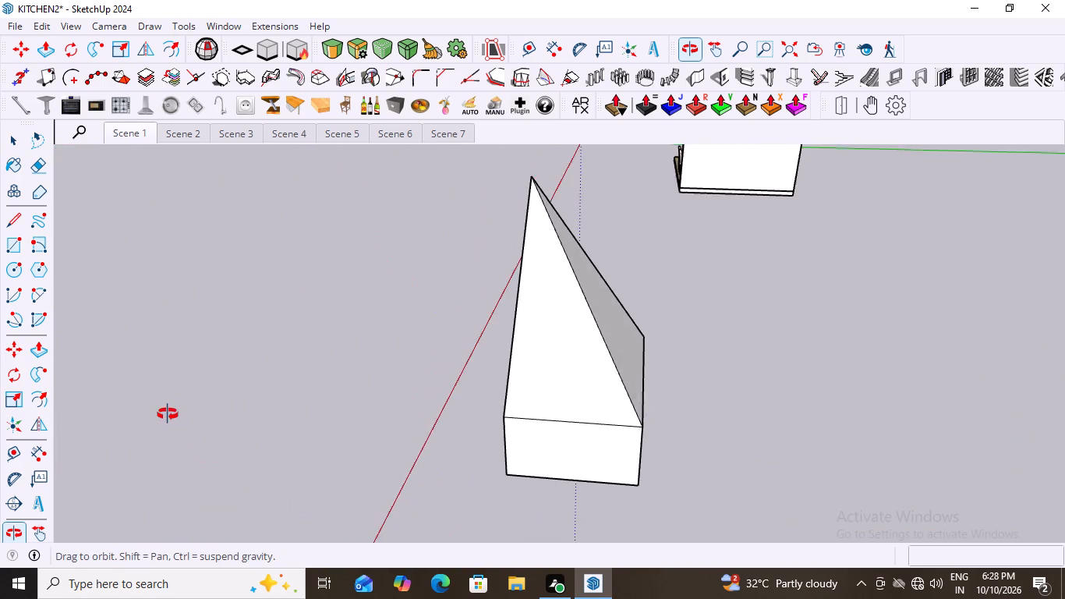
pyautogui.moveTo(501, 359); pyautogui.dragTo(291, 556, button='middle')
pyautogui.scroll(-1, 838, 530)
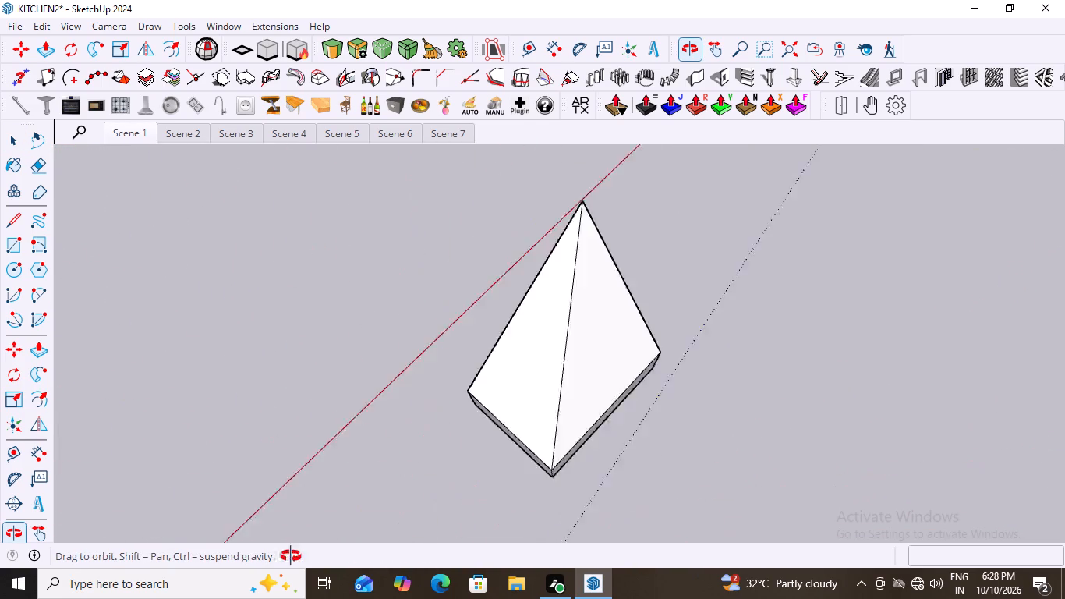
pyautogui.moveTo(291, 556); pyautogui.dragTo(250, 431, button='middle')
pyautogui.moveTo(390, 361); pyautogui.dragTo(942, 394, button='middle')
pyautogui.scroll(-6, 556, 575)
pyautogui.scroll(-6, 564, 451)
pyautogui.moveTo(600, 441); pyautogui.dragTo(465, 425, button='middle')
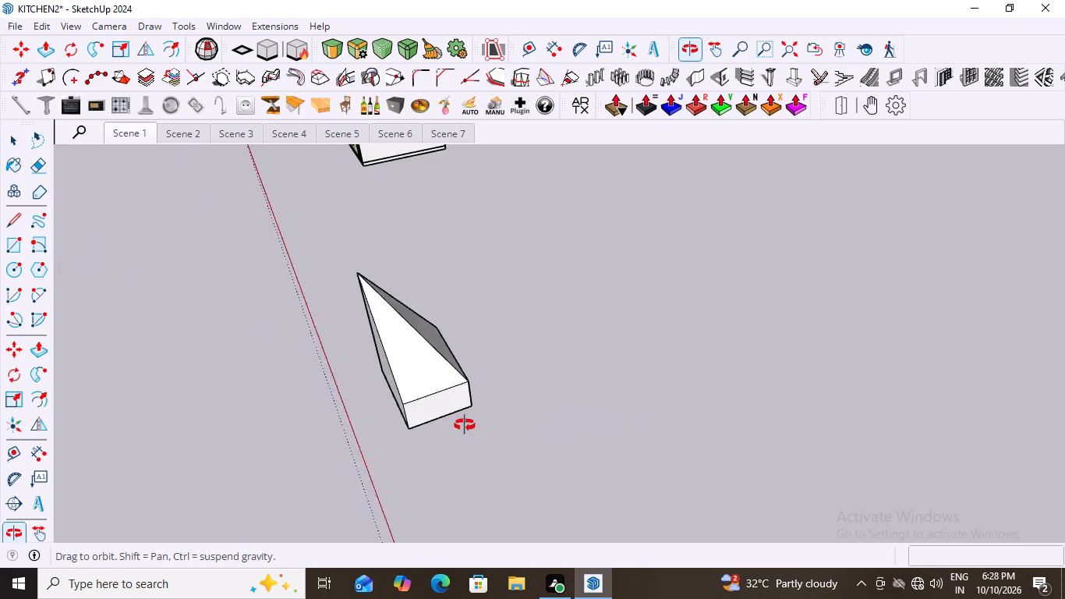
pyautogui.moveTo(465, 425); pyautogui.dragTo(520, 416, button='middle')
pyautogui.scroll(7, 426, 385)
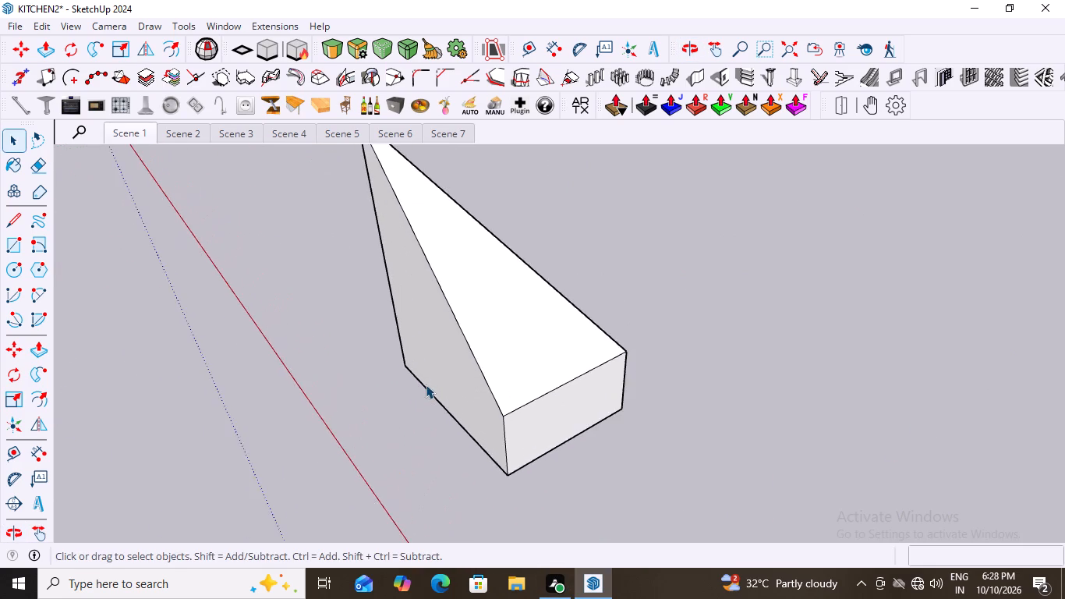
pyautogui.scroll(-12, 409, 400)
pyautogui.moveTo(366, 427); pyautogui.dragTo(600, 381, button='middle')
pyautogui.scroll(-4, 599, 381)
pyautogui.scroll(8, 707, 366)
pyautogui.scroll(2, 656, 322)
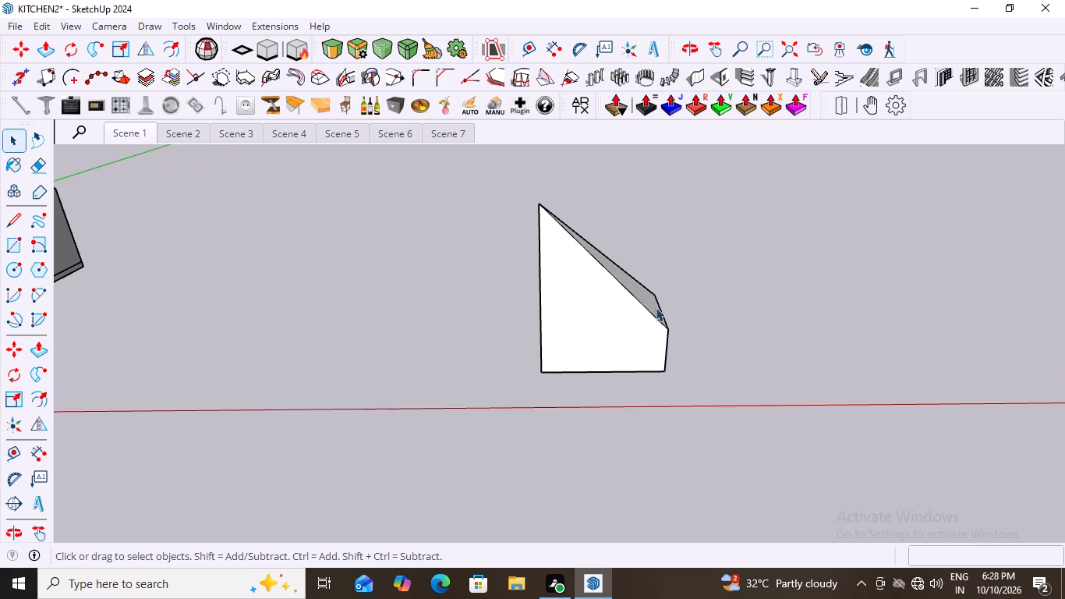
# Delete the sloped test box group.
pyautogui.click(580, 303)
pyautogui.press('Delete')
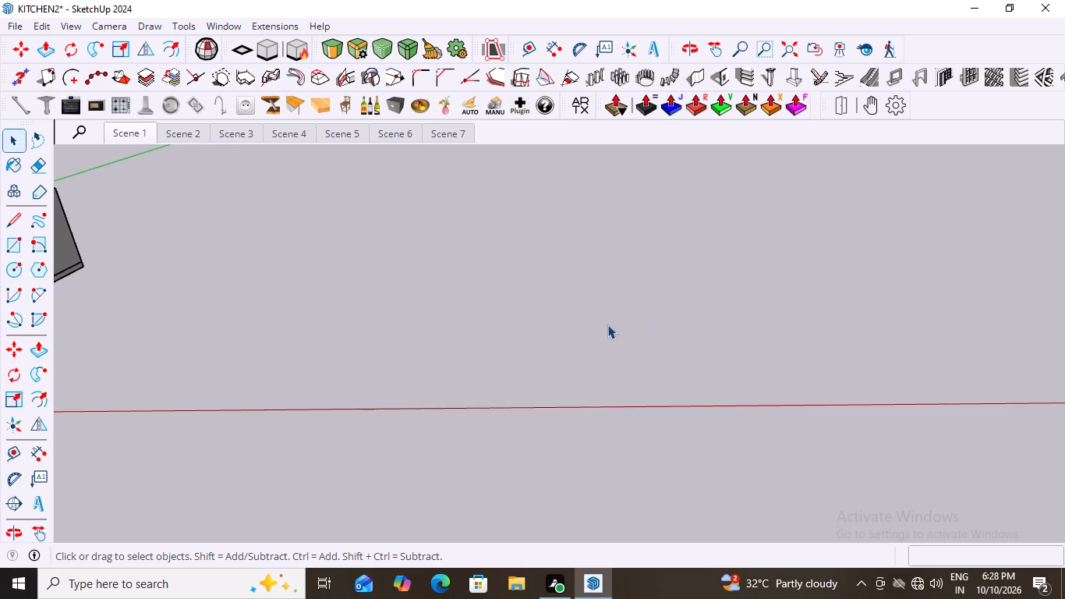
# Draw a ground rectangle about 6931 mm by 4600 mm in the empty area beside the kitchen room.
pyautogui.scroll(-5, 594, 383)
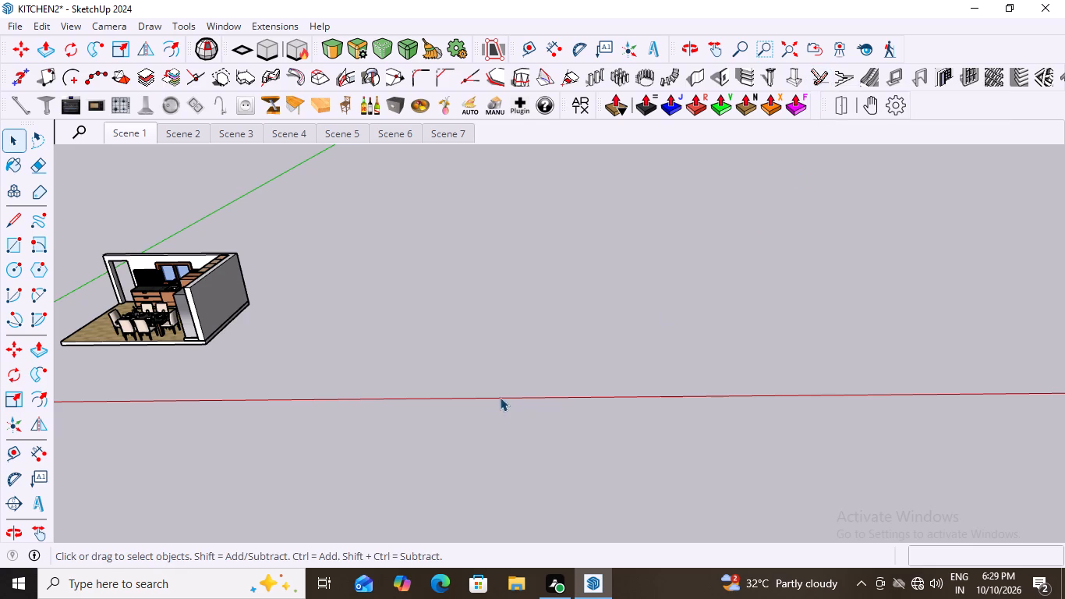
pyautogui.scroll(-3, 491, 374)
pyautogui.moveTo(494, 373); pyautogui.dragTo(515, 467, button='middle')
pyautogui.scroll(-1, 511, 448)
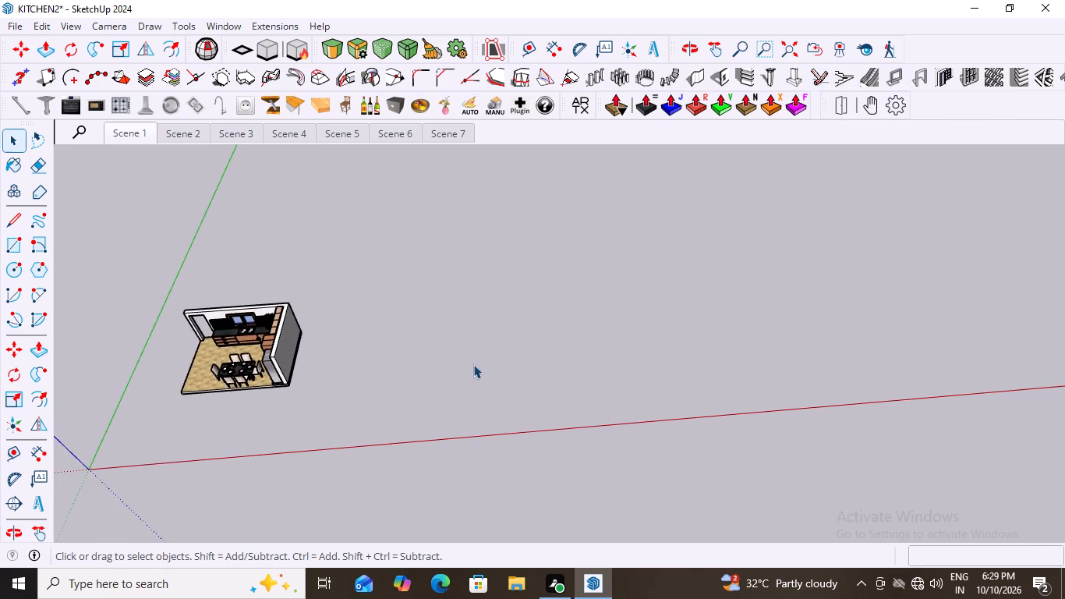
pyautogui.scroll(4, 463, 314)
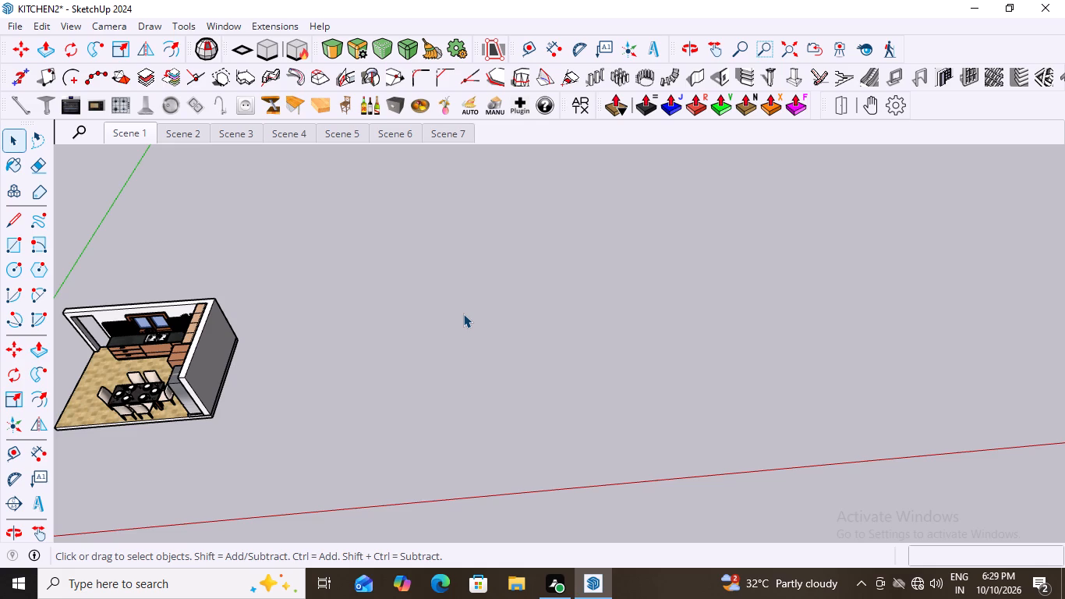
pyautogui.press('r')
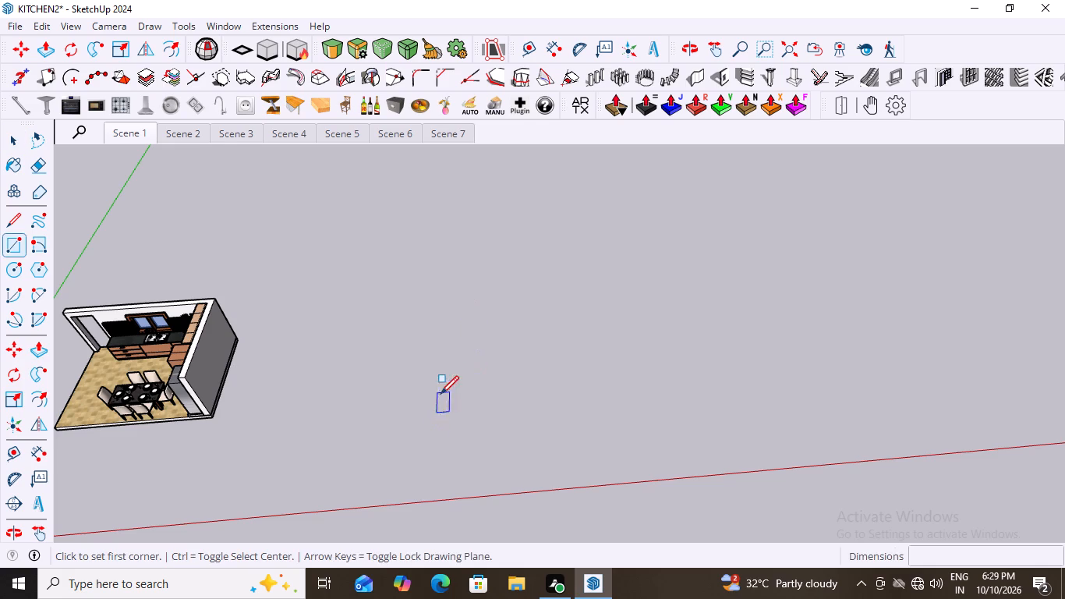
pyautogui.scroll(-3, 441, 394)
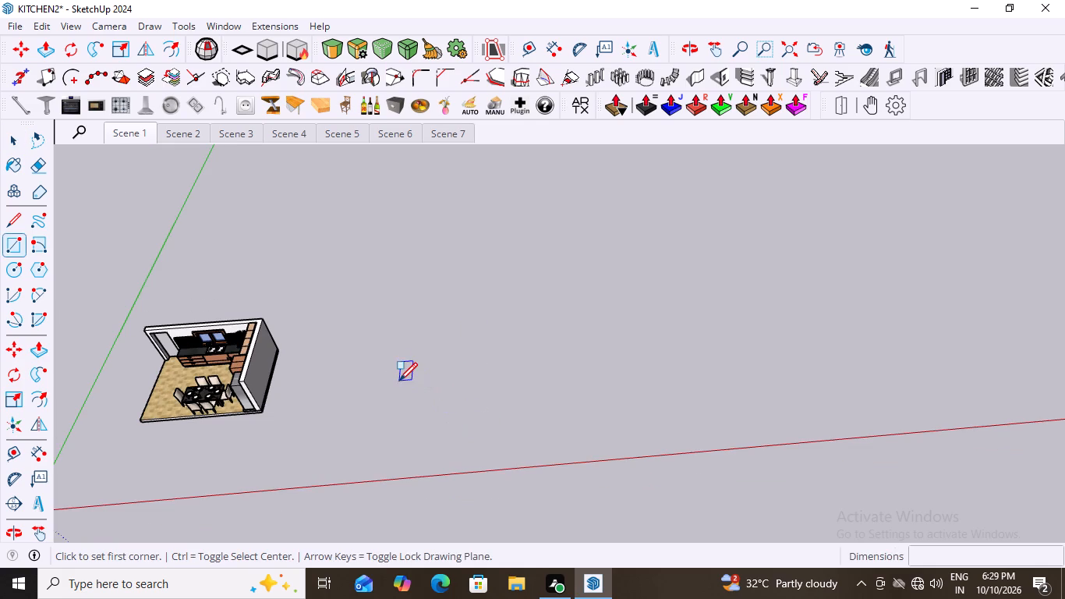
pyautogui.click(399, 381)
pyautogui.click(552, 449)
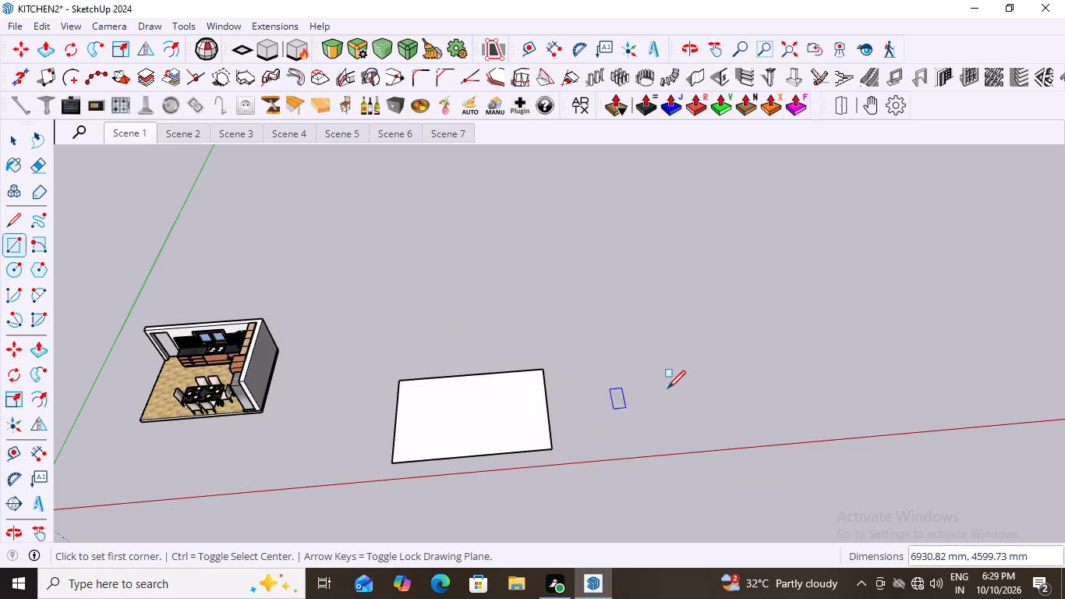
# Make the new rectangle's face and its edges into a group.
pyautogui.press('space')
pyautogui.tripleClick(489, 428)
pyautogui.tripleClick(489, 428)
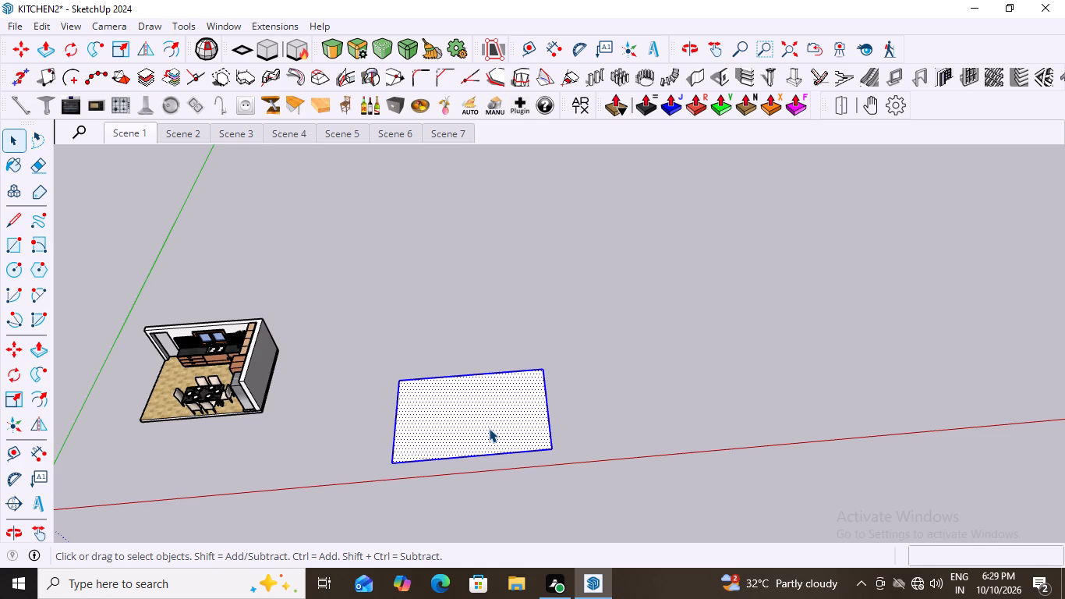
pyautogui.rightClick(489, 428)
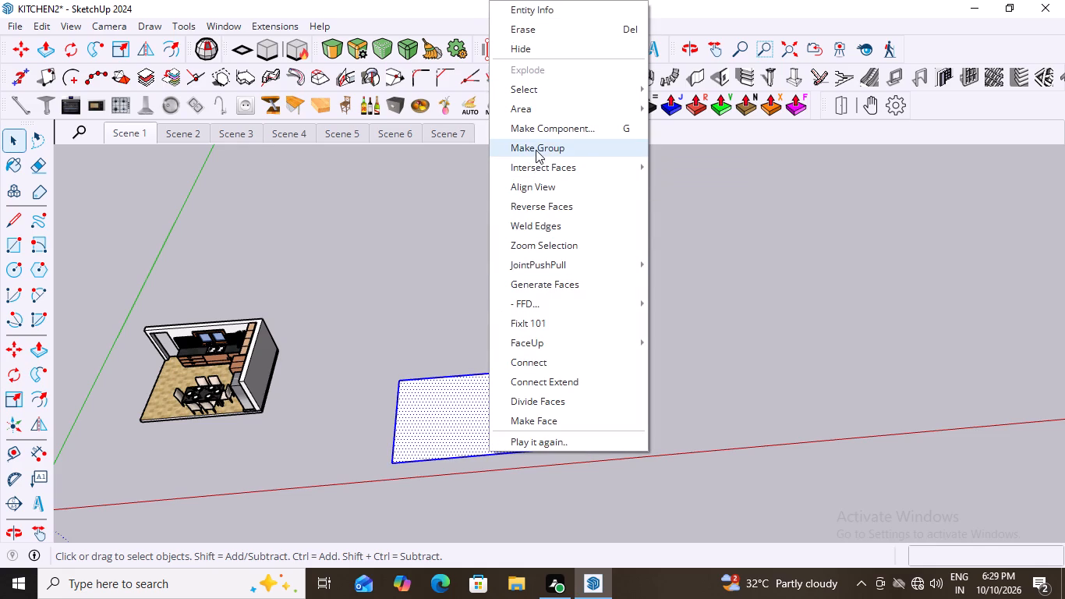
pyautogui.click(536, 150)
pyautogui.scroll(-3, 629, 377)
pyautogui.moveTo(264, 374); pyautogui.dragTo(273, 271, button='middle')
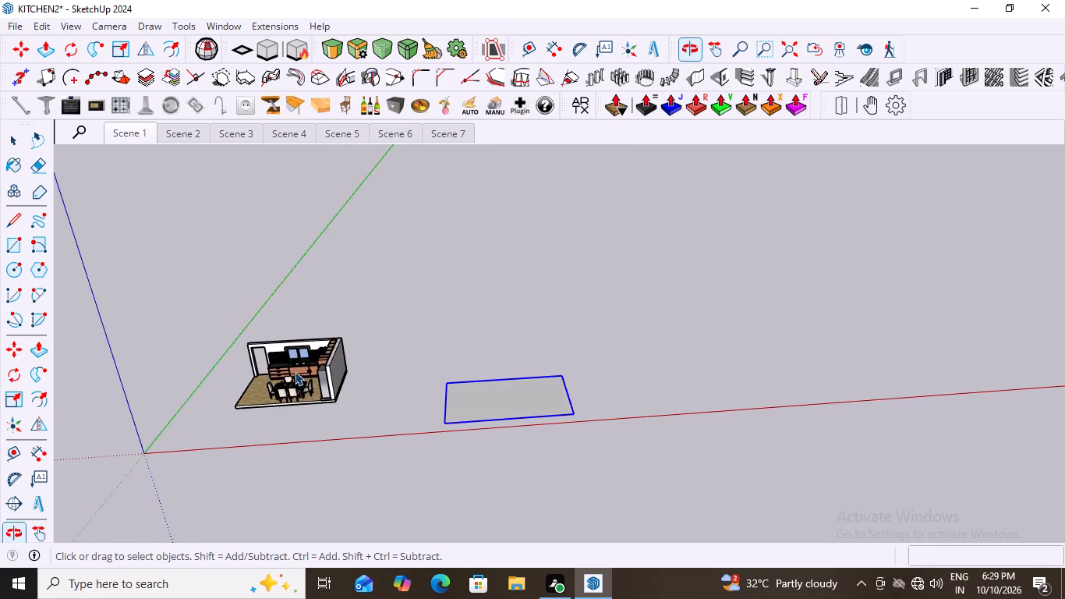
# Examine the furnished kitchen room and its position relative to the new rectangle.
pyautogui.scroll(15, 295, 371)
pyautogui.scroll(-5, 263, 316)
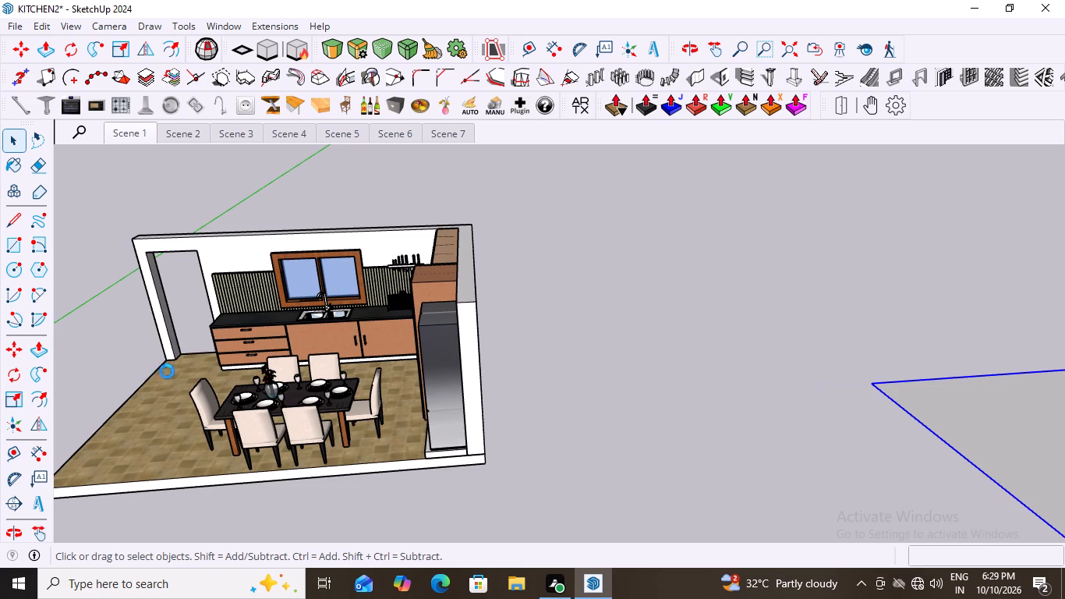
pyautogui.scroll(-7, 167, 371)
pyautogui.scroll(-2, 433, 375)
pyautogui.scroll(-19, 338, 392)
pyautogui.scroll(-2, 327, 406)
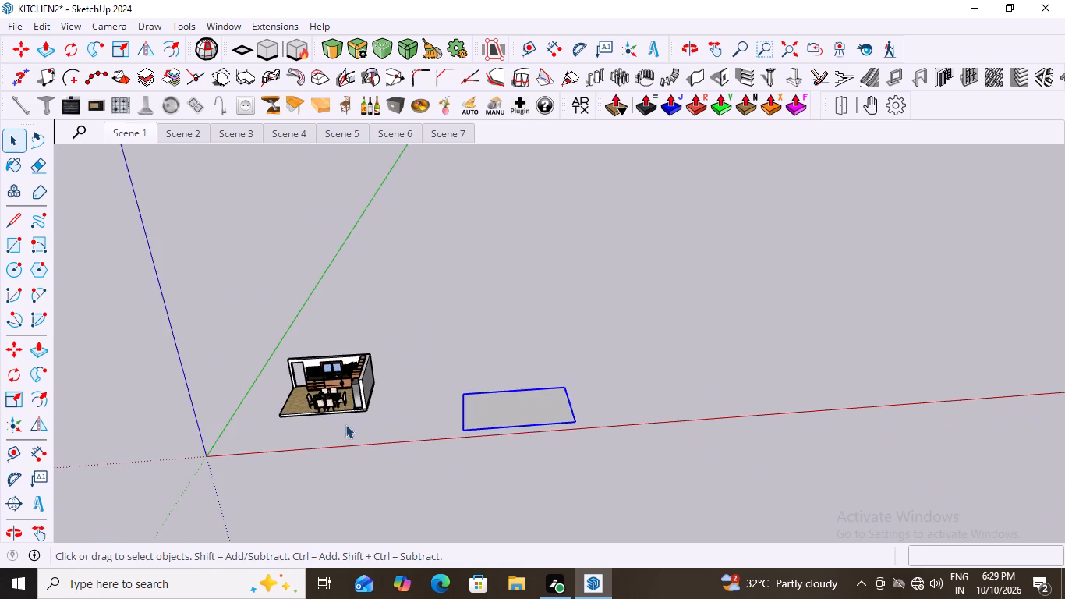
# Push/Pull the face inside the new rectangle group upward by 6" to make a slab, and exit the group.
pyautogui.scroll(-4, 345, 424)
pyautogui.moveTo(509, 416); pyautogui.dragTo(501, 484, button='middle')
pyautogui.scroll(5, 438, 414)
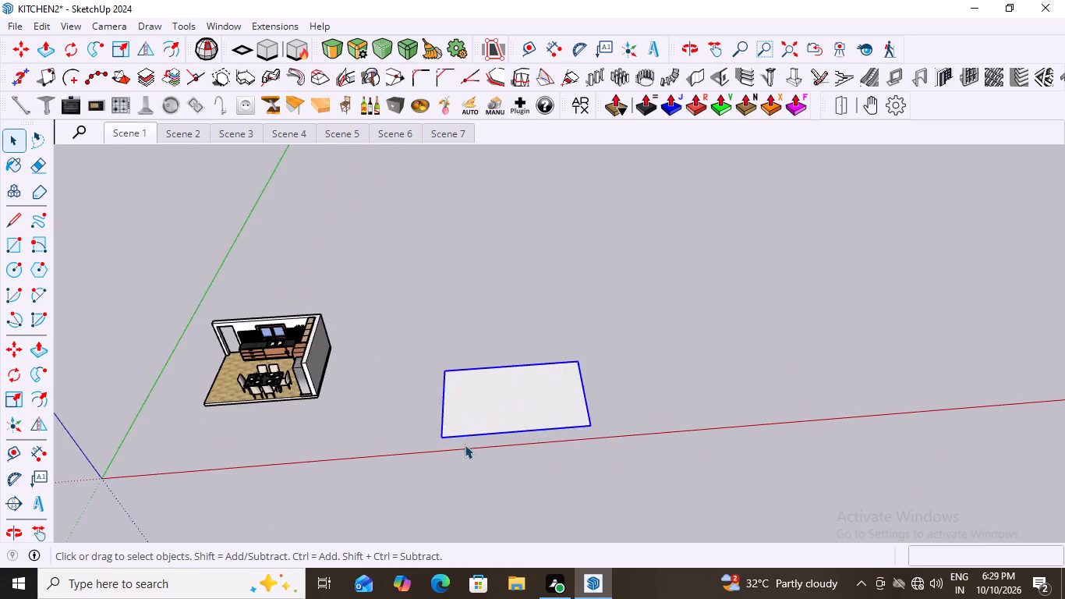
pyautogui.scroll(2, 465, 445)
pyautogui.moveTo(465, 445); pyautogui.dragTo(460, 413, button='middle')
pyautogui.scroll(3, 460, 413)
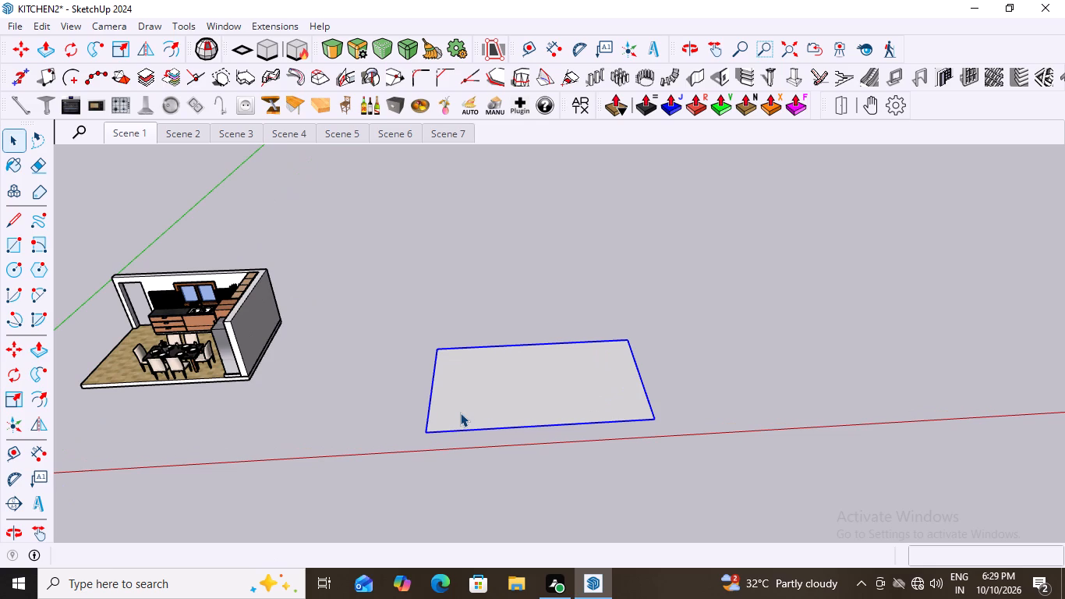
pyautogui.click(515, 399)
pyautogui.click(515, 399)
pyautogui.click(515, 399)
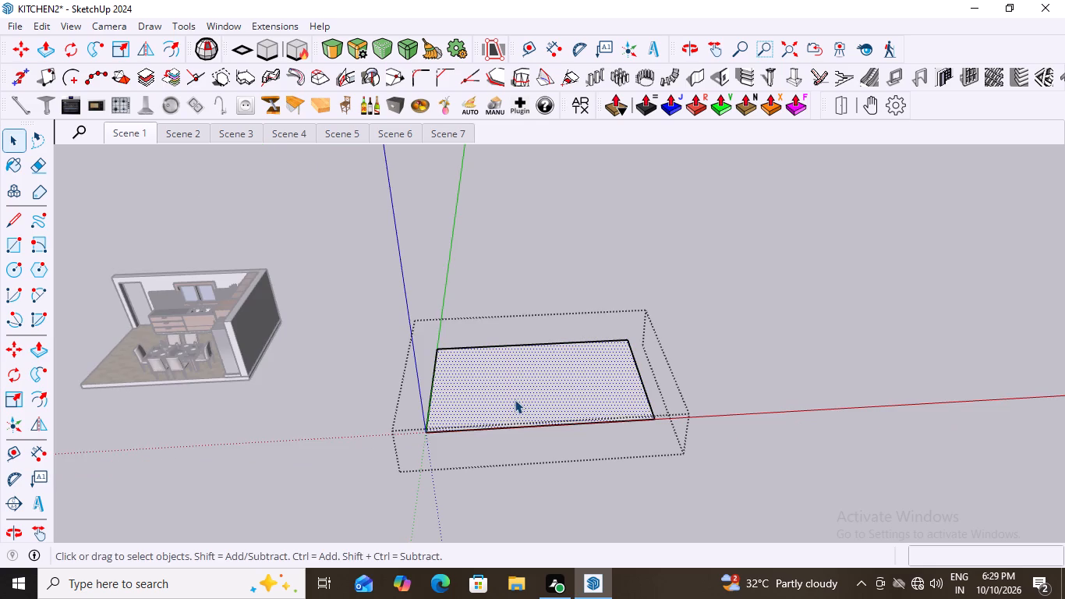
pyautogui.press('p')
pyautogui.click(515, 399)
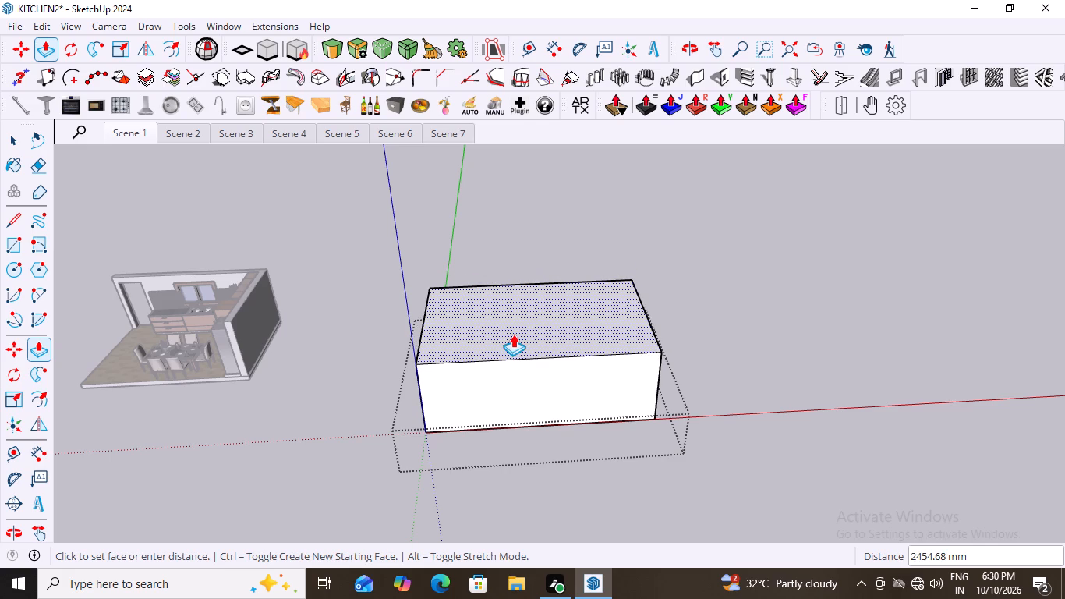
pyautogui.scroll(-4, 513, 334)
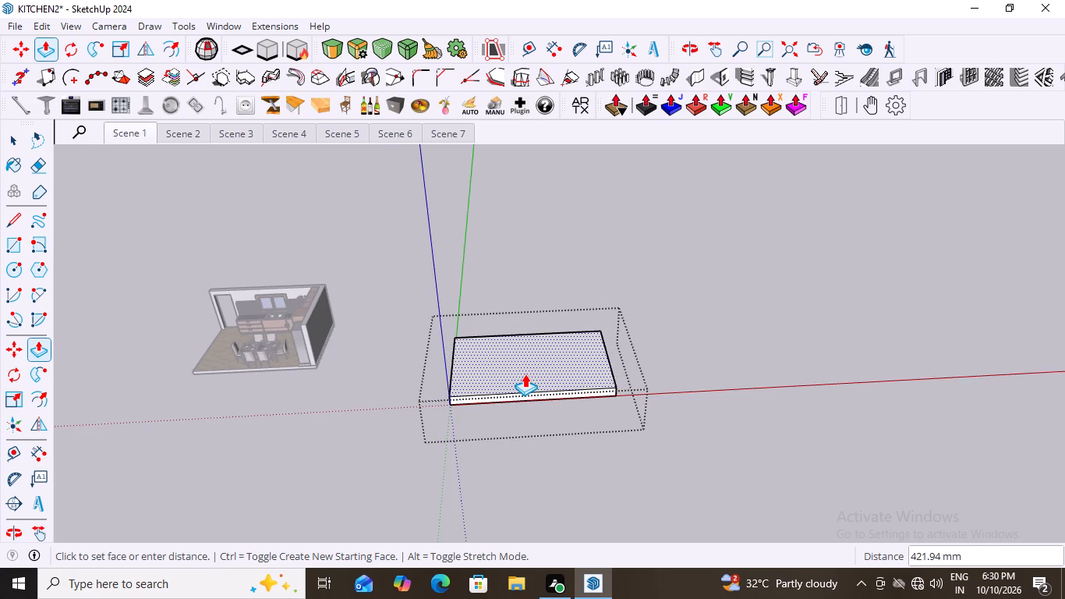
pyautogui.press('6')
pyautogui.hotkey('shift', '"')
pyautogui.press('Return')
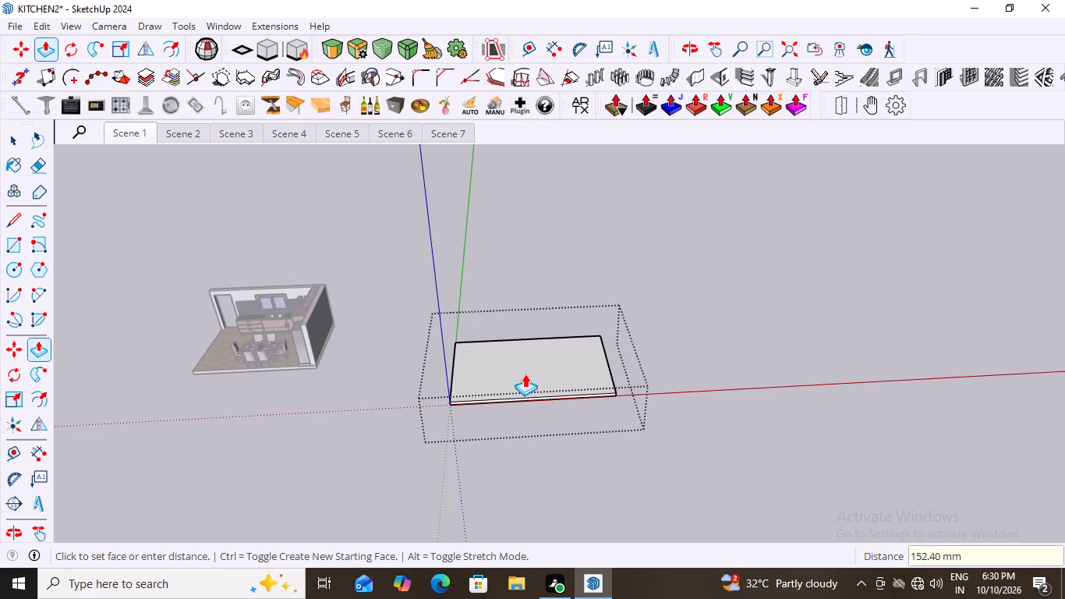
pyautogui.press('space')
pyautogui.click(676, 253)
# Examine the slab and the kitchen room side by side from several angles and distances.
pyautogui.moveTo(560, 406); pyautogui.dragTo(597, 389, button='middle')
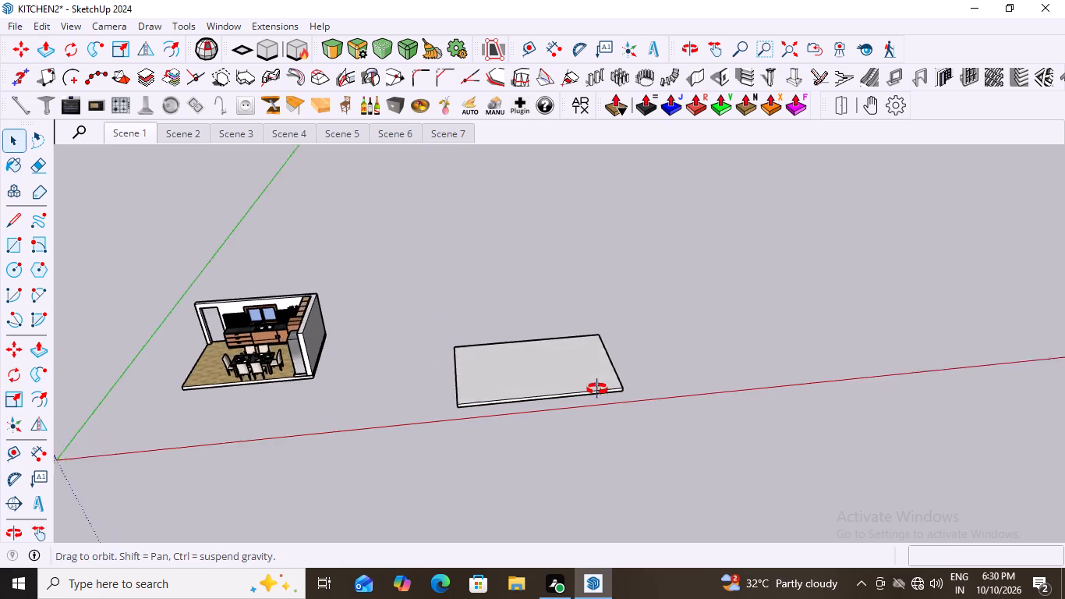
pyautogui.moveTo(597, 389); pyautogui.dragTo(614, 366, button='middle')
pyautogui.scroll(-1, 614, 366)
pyautogui.scroll(-4, 385, 378)
pyautogui.scroll(8, 179, 392)
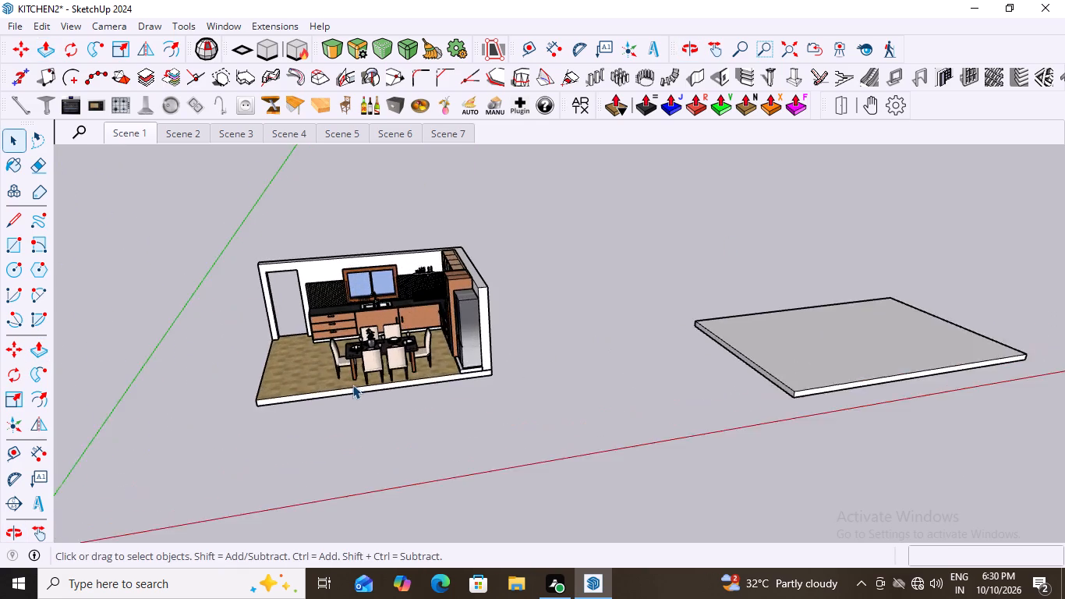
pyautogui.scroll(6, 352, 385)
pyautogui.moveTo(318, 374); pyautogui.dragTo(276, 400, button='middle')
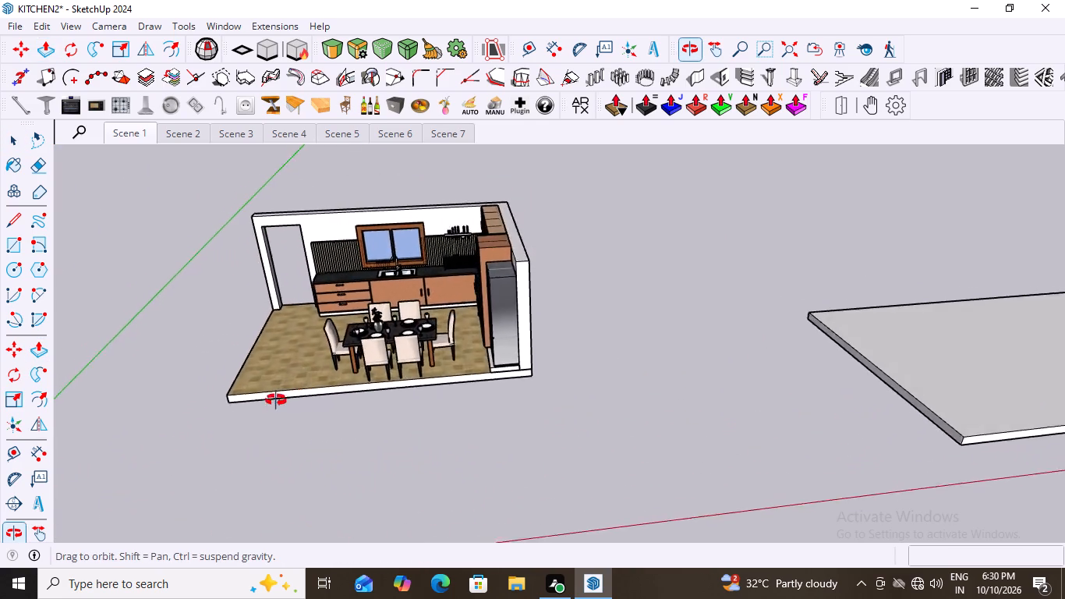
pyautogui.moveTo(276, 400); pyautogui.dragTo(272, 407, button='middle')
pyautogui.scroll(-9, 274, 402)
pyautogui.scroll(4, 642, 406)
pyautogui.scroll(-6, 302, 410)
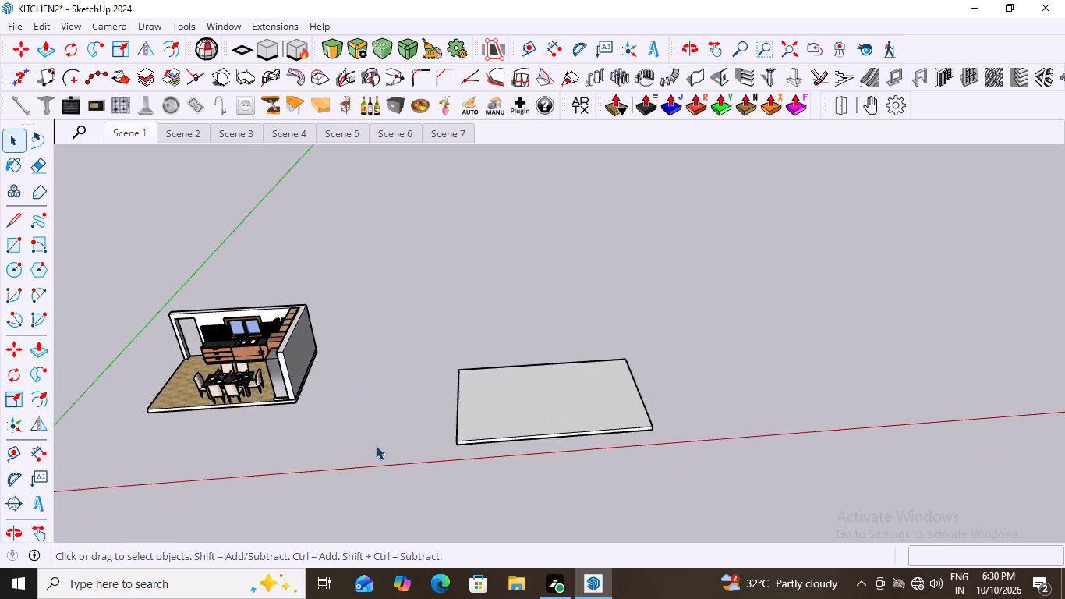
pyautogui.scroll(4, 603, 438)
pyautogui.scroll(-4, 603, 438)
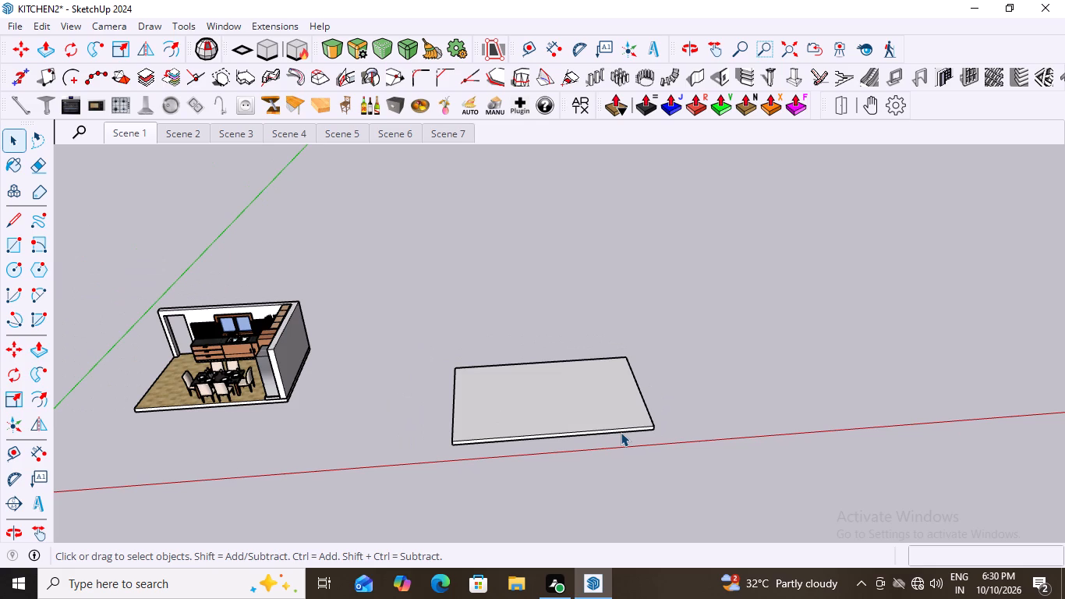
pyautogui.scroll(7, 458, 445)
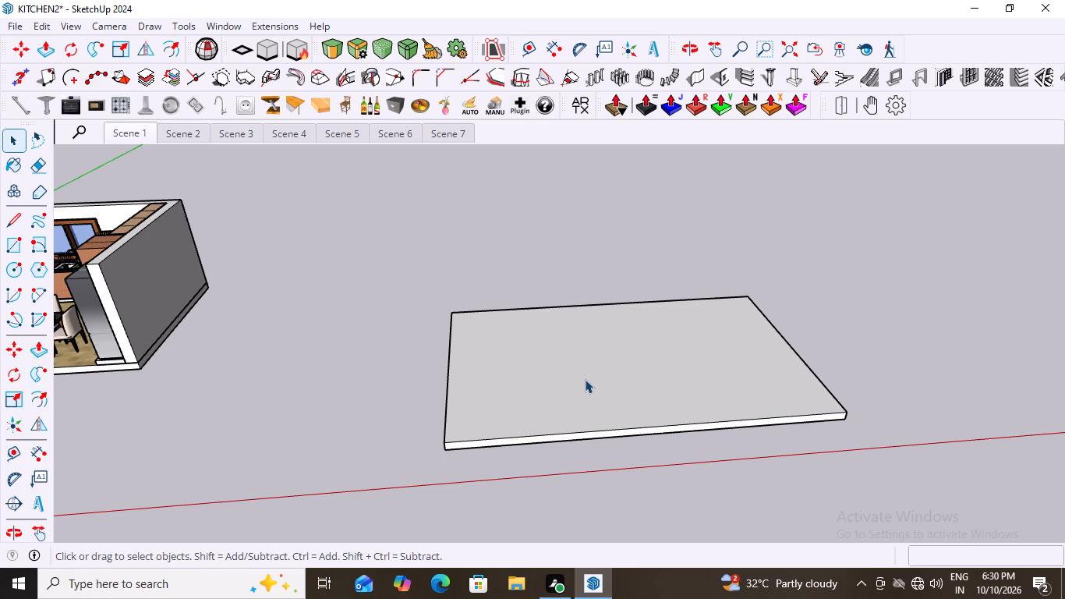
pyautogui.scroll(-3, 524, 317)
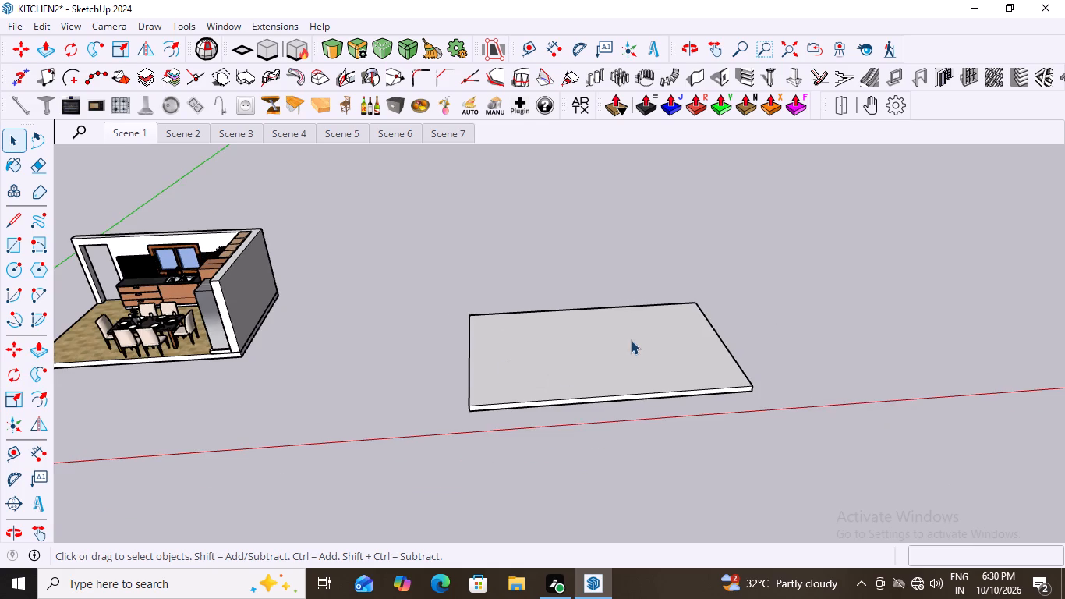
pyautogui.scroll(1, 631, 340)
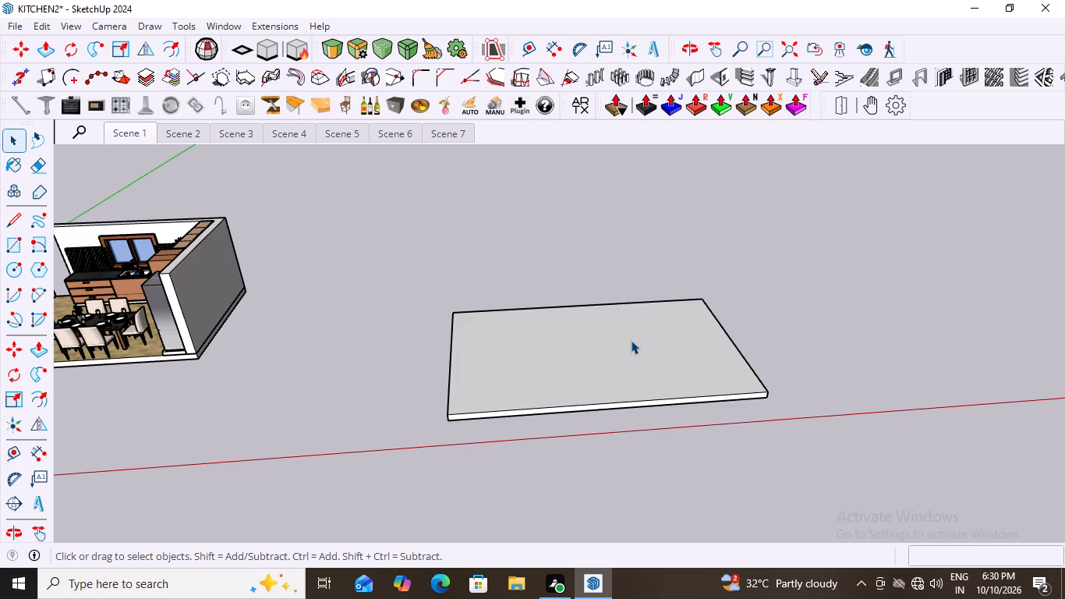
# Draw a rectangular strip about 1014 mm by 4600 mm on the slab's top, along the end nearest the kitchen.
pyautogui.press('r')
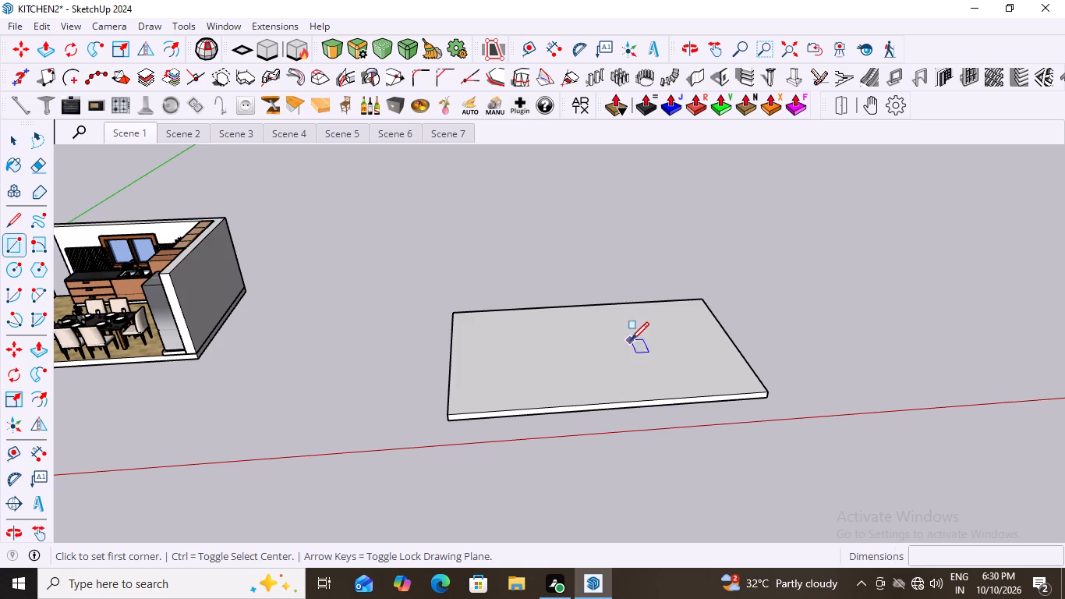
pyautogui.moveTo(468, 367); pyautogui.dragTo(489, 440, button='middle')
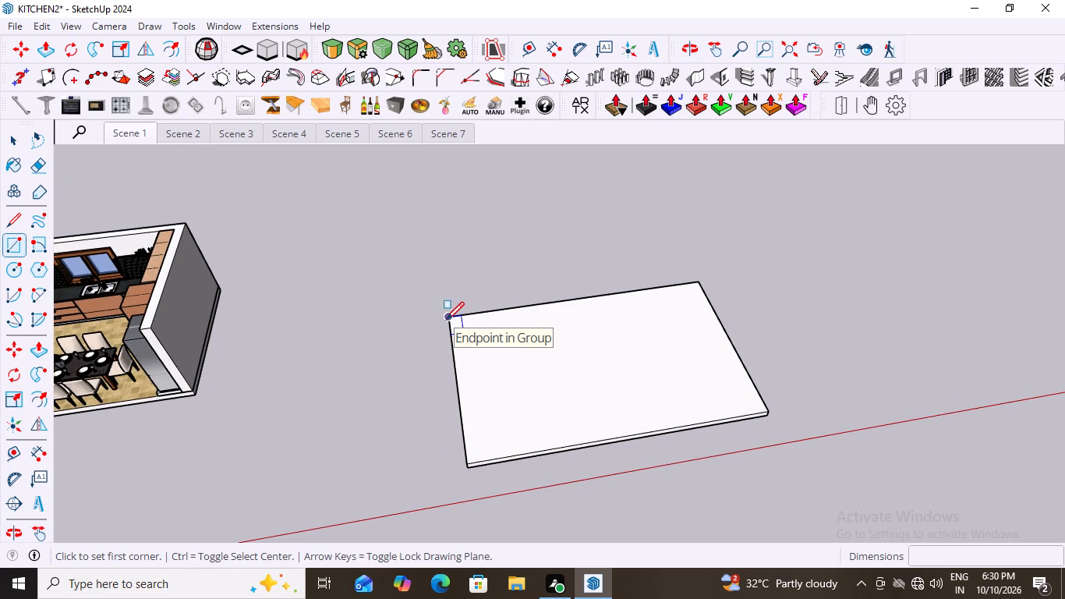
pyautogui.click(446, 320)
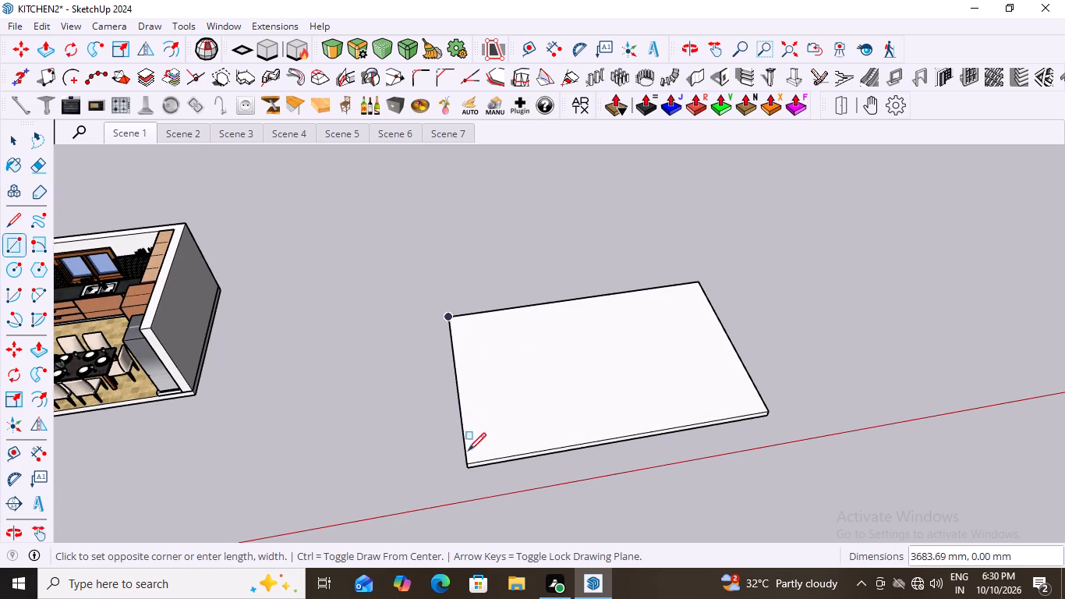
pyautogui.click(513, 452)
# Draw a second strip about 1011 mm by 4600 mm on the slab's top, along the end farthest from the kitchen.
pyautogui.moveTo(573, 373); pyautogui.dragTo(554, 338, button='middle')
pyautogui.scroll(-2, 554, 337)
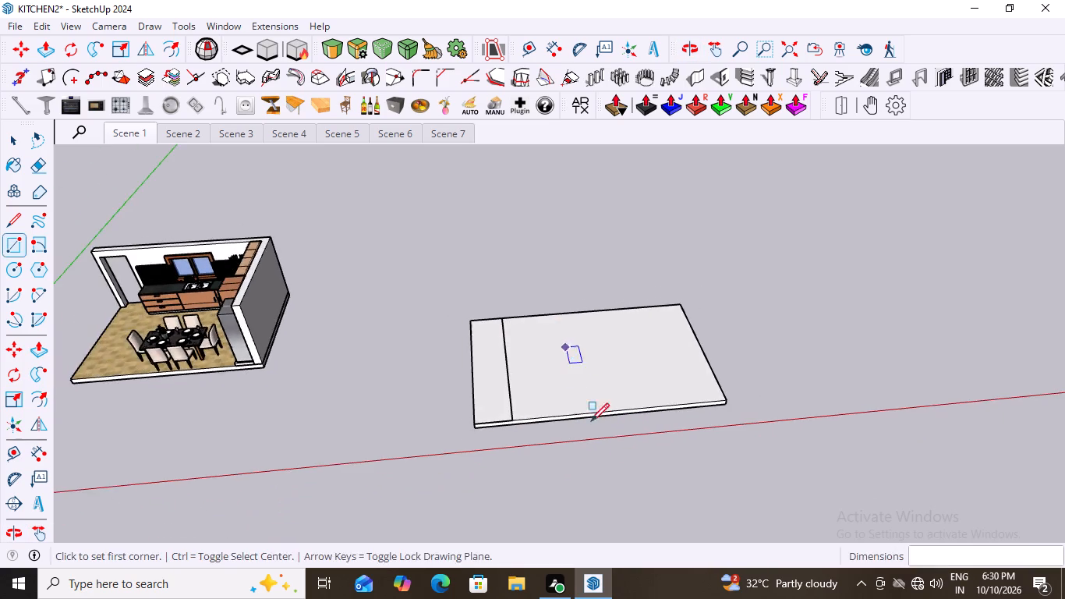
pyautogui.moveTo(610, 456); pyautogui.dragTo(575, 430, button='middle')
pyautogui.scroll(2, 737, 369)
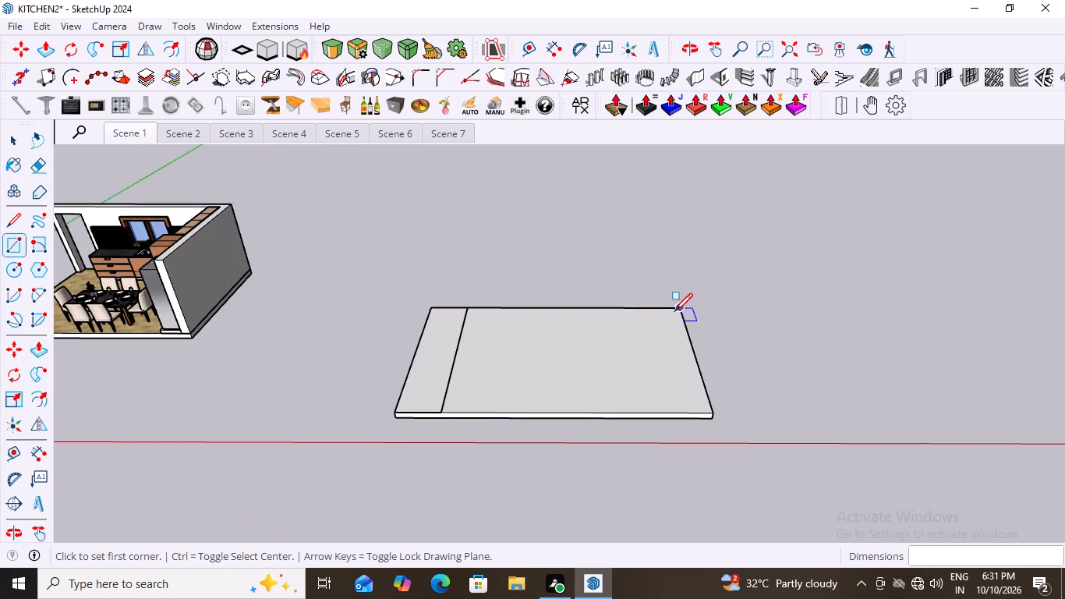
pyautogui.click(680, 307)
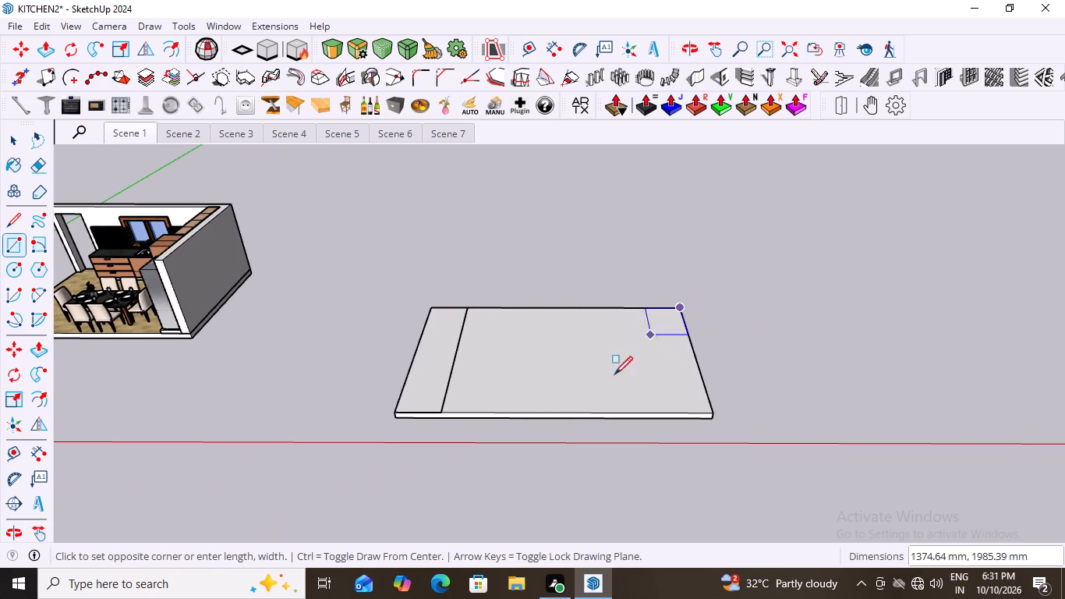
pyautogui.click(667, 411)
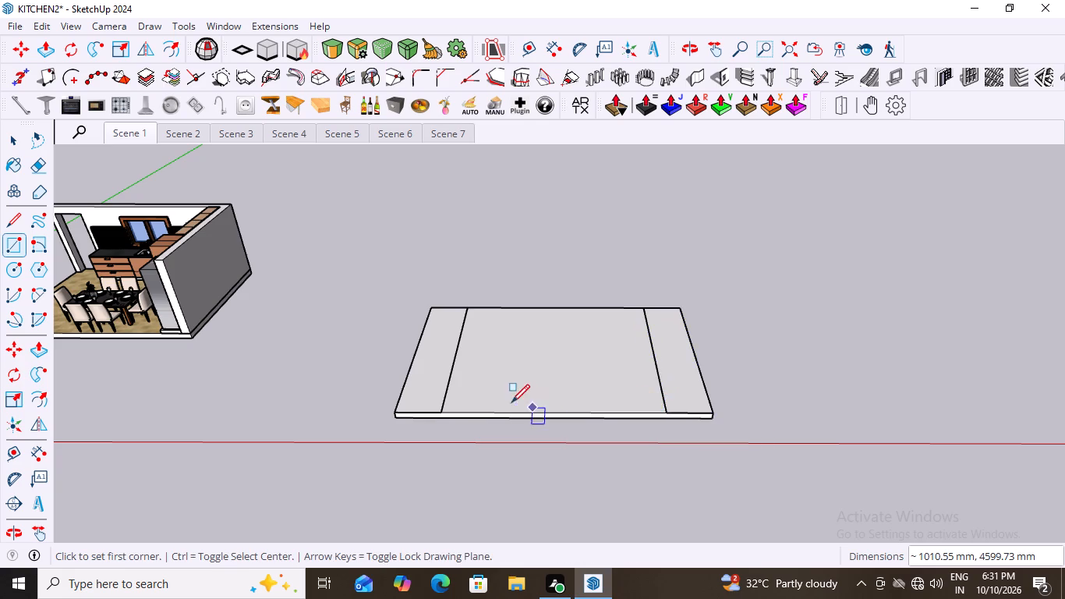
pyautogui.scroll(-8, 524, 386)
pyautogui.press('space')
# Make the face and edges of the strip nearest the kitchen into a group.
pyautogui.moveTo(537, 466); pyautogui.dragTo(563, 454, button='middle')
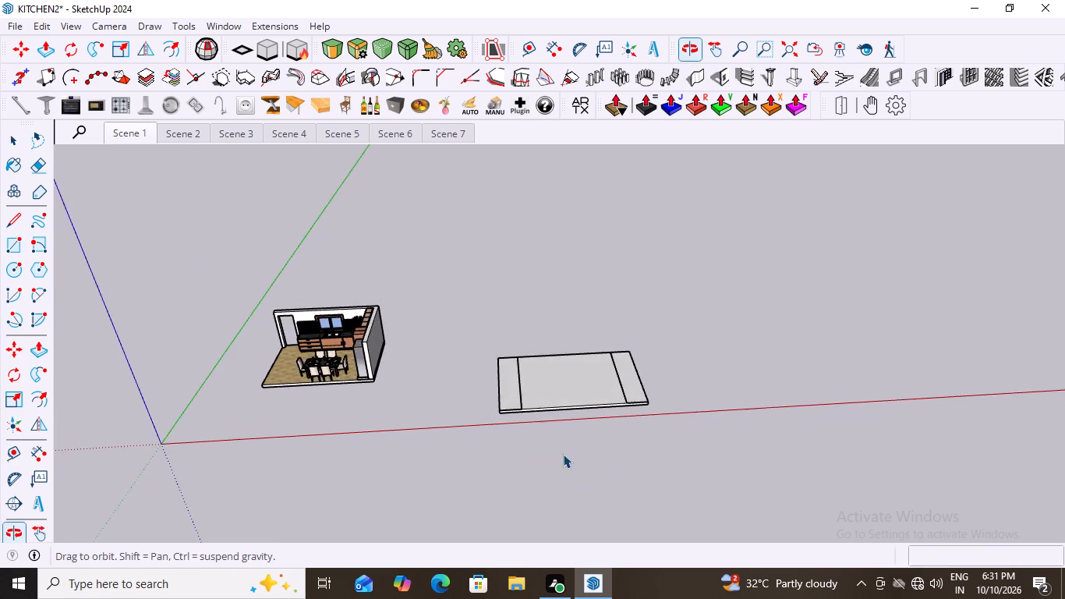
pyautogui.scroll(8, 519, 409)
pyautogui.doubleClick(513, 385)
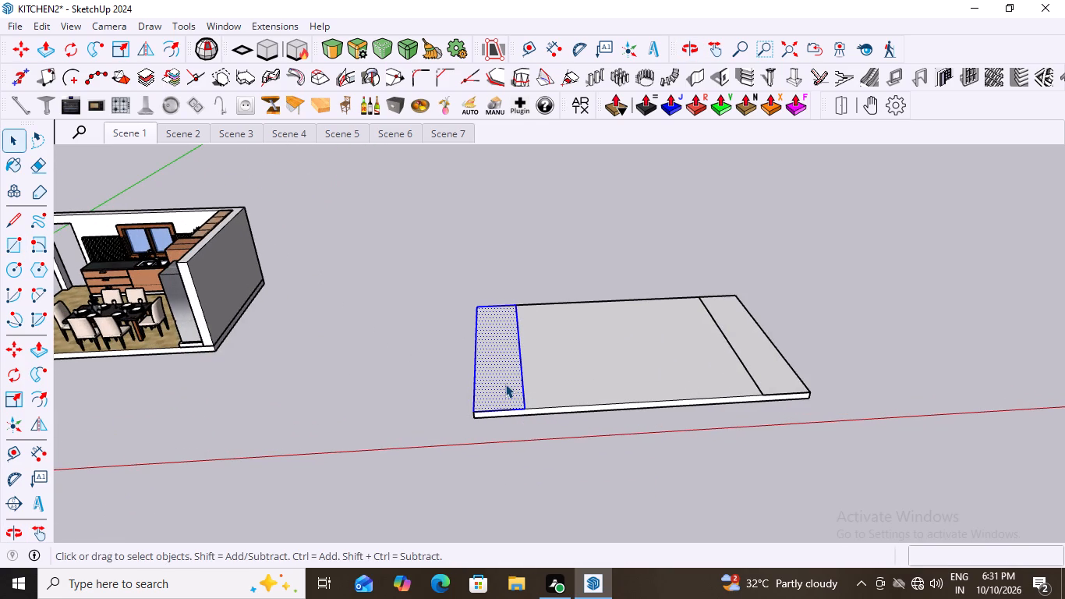
pyautogui.rightClick(505, 384)
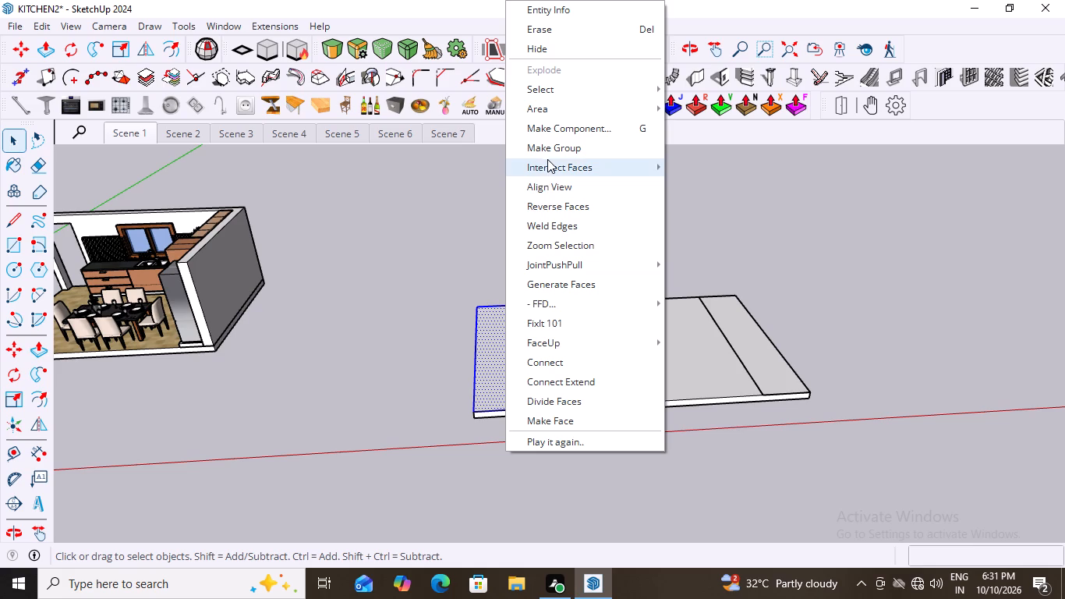
pyautogui.click(547, 154)
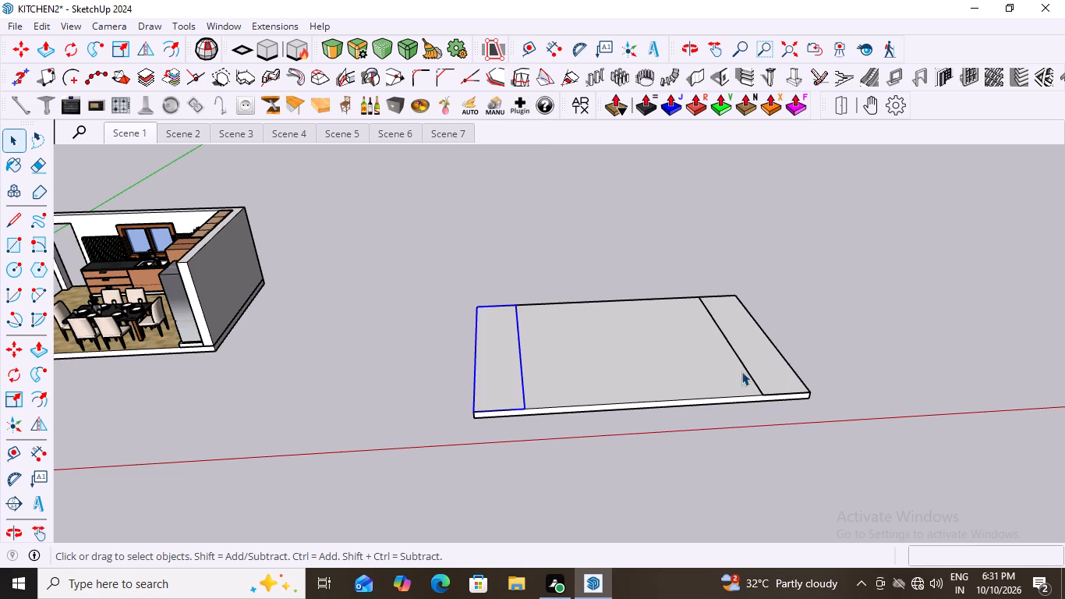
# Make the face and edges of the strip farthest from the kitchen into a group.
pyautogui.click(757, 351)
pyautogui.click(751, 354)
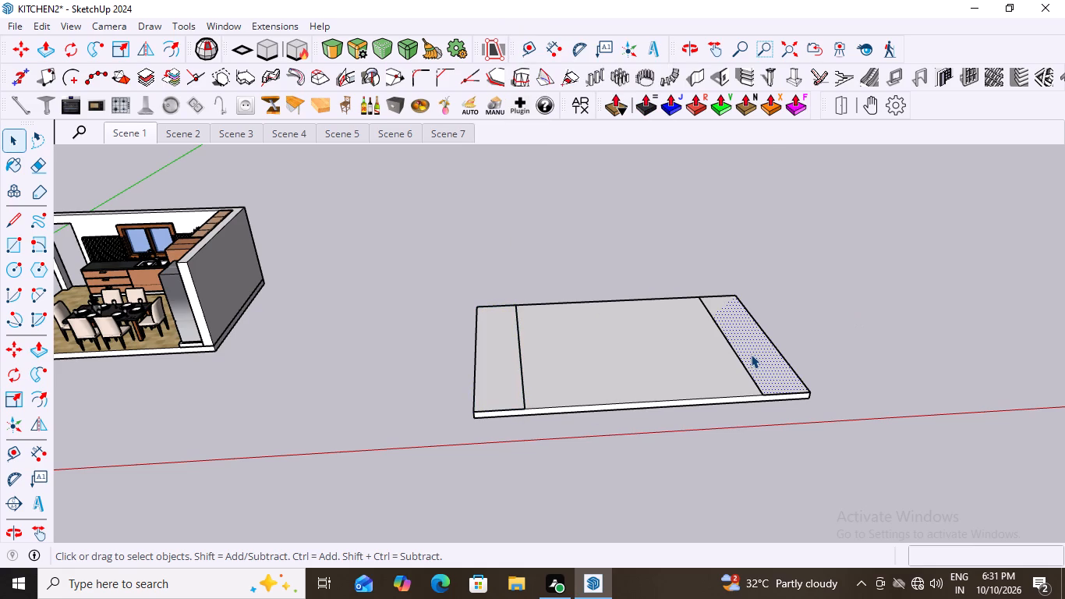
pyautogui.rightClick(751, 354)
pyautogui.tripleClick(751, 354)
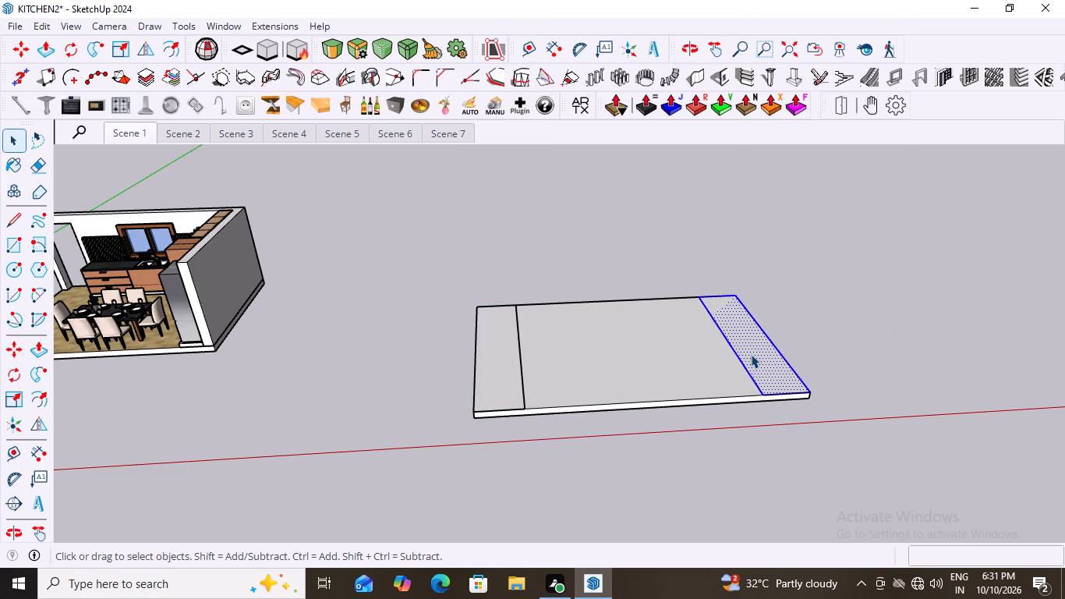
pyautogui.click(751, 354)
pyautogui.rightClick(751, 354)
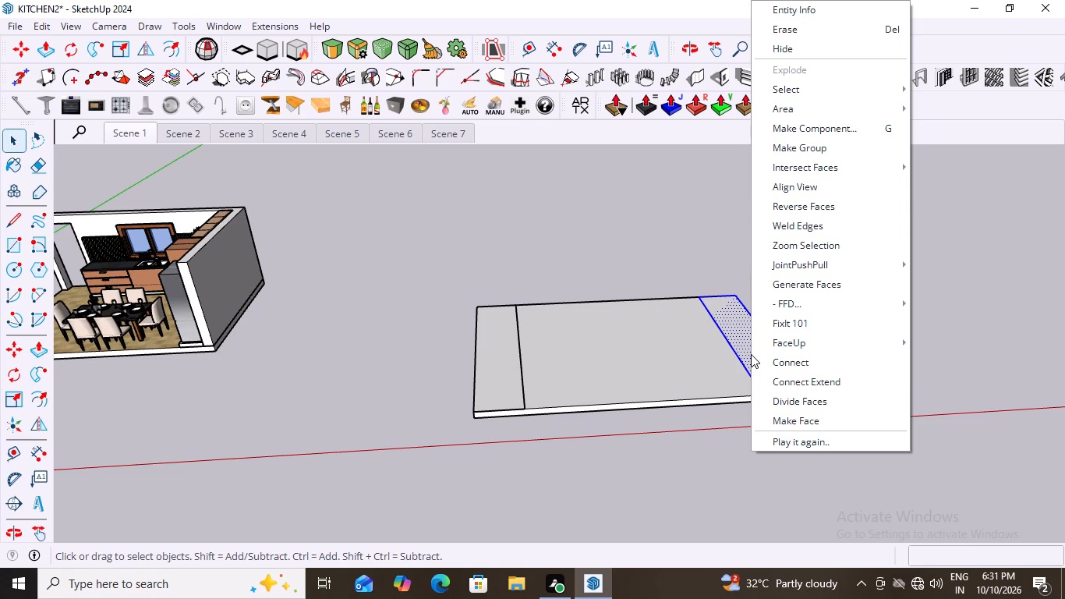
pyautogui.click(789, 146)
pyautogui.scroll(-2, 541, 399)
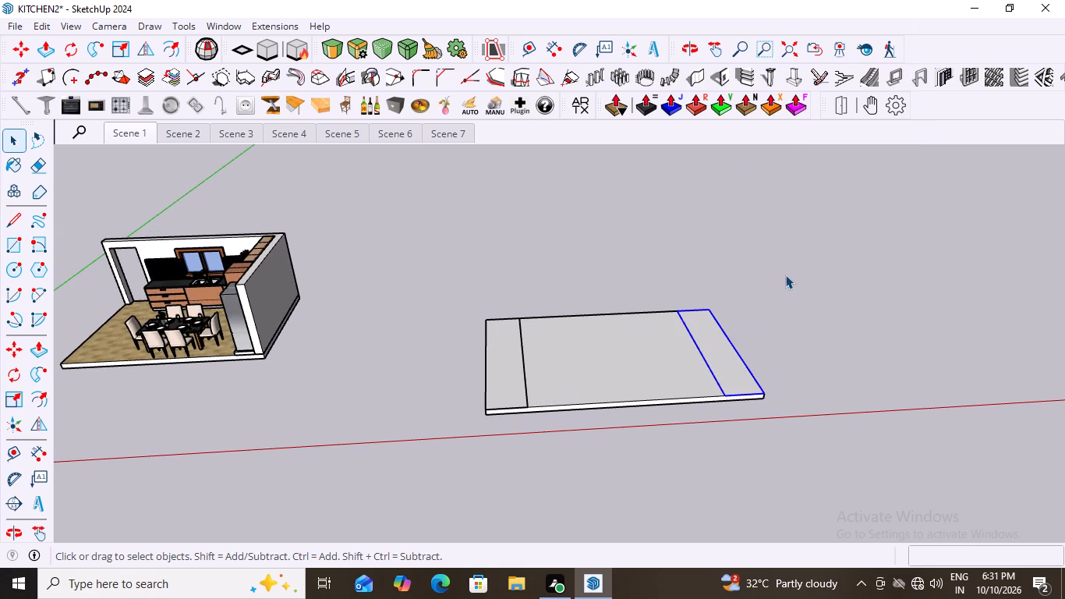
pyautogui.click(785, 275)
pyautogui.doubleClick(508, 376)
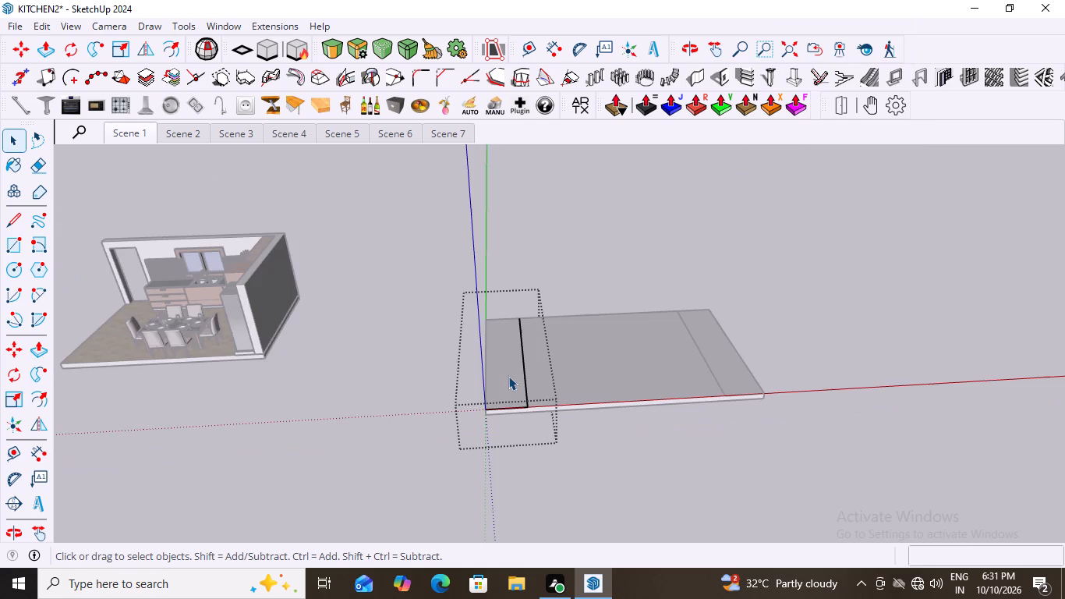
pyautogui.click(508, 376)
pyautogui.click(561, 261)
# Inside its group, extrude the strip nearest the kitchen upward about 4117 mm into a tall block with Push/Pull.
pyautogui.click(514, 370)
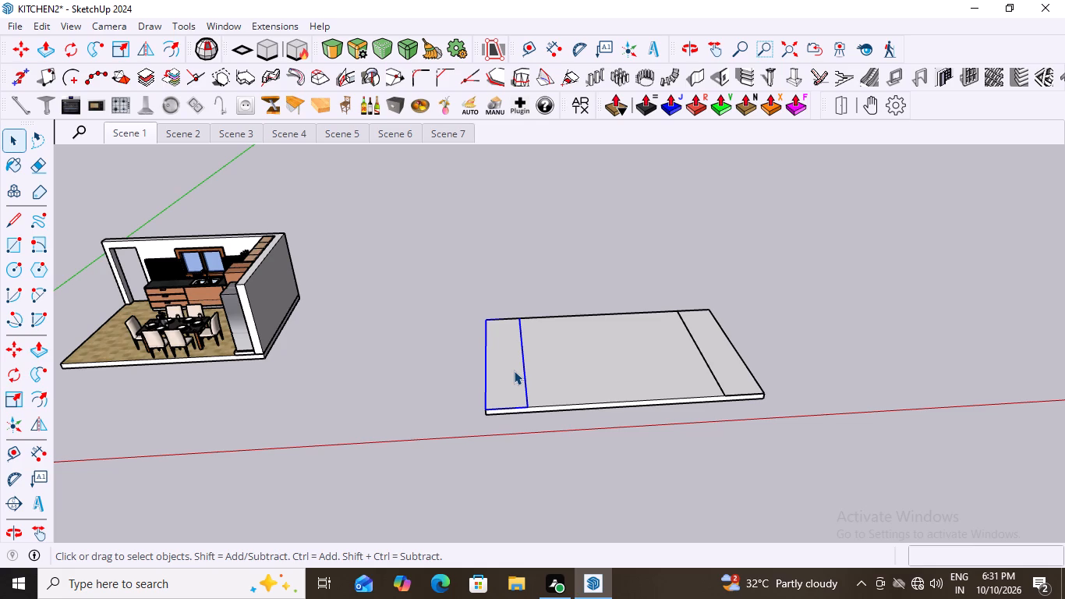
pyautogui.scroll(-5, 514, 370)
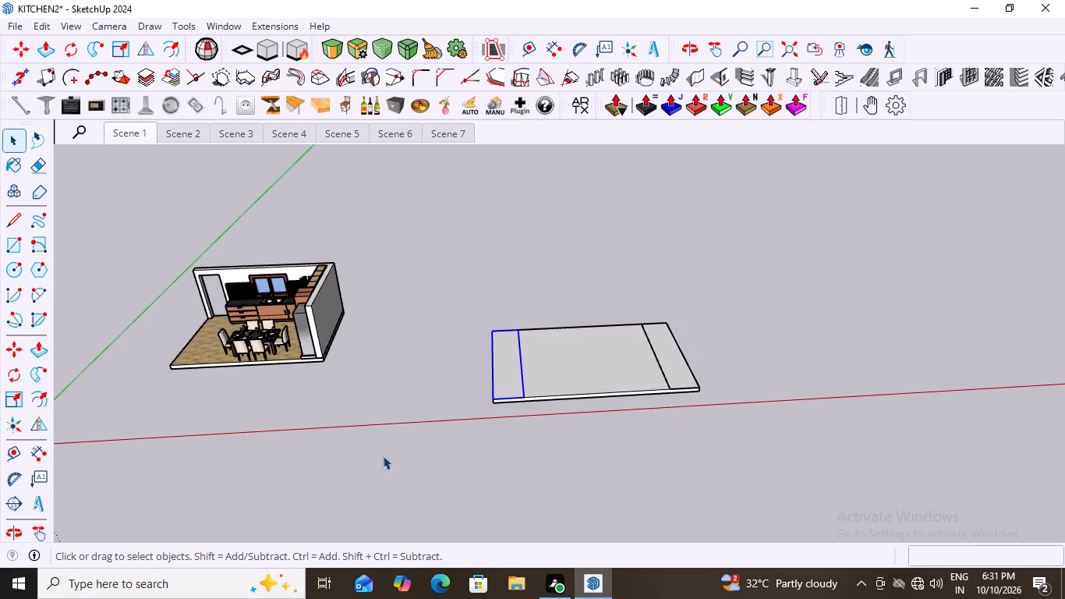
pyautogui.scroll(11, 243, 394)
pyautogui.scroll(-5, 246, 353)
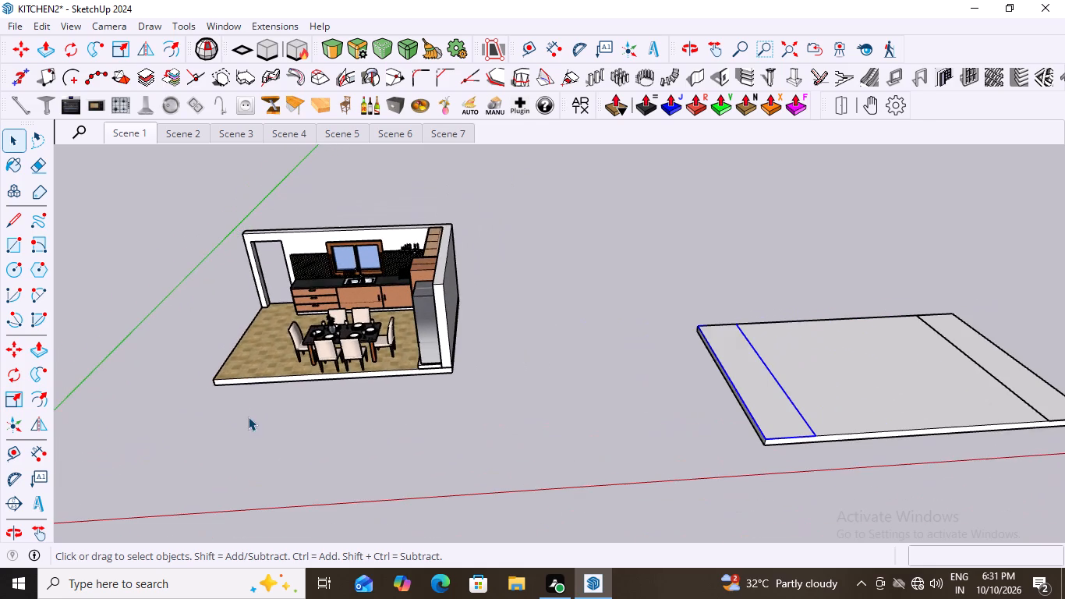
pyautogui.scroll(2, 451, 236)
pyautogui.scroll(-4, 326, 324)
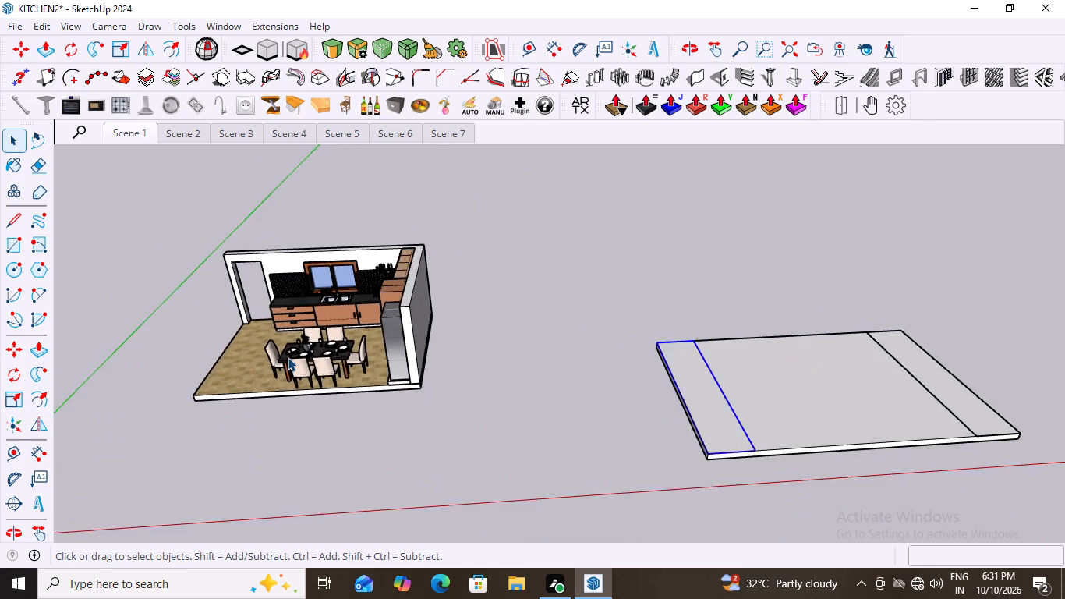
pyautogui.scroll(-5, 288, 357)
pyautogui.scroll(12, 521, 409)
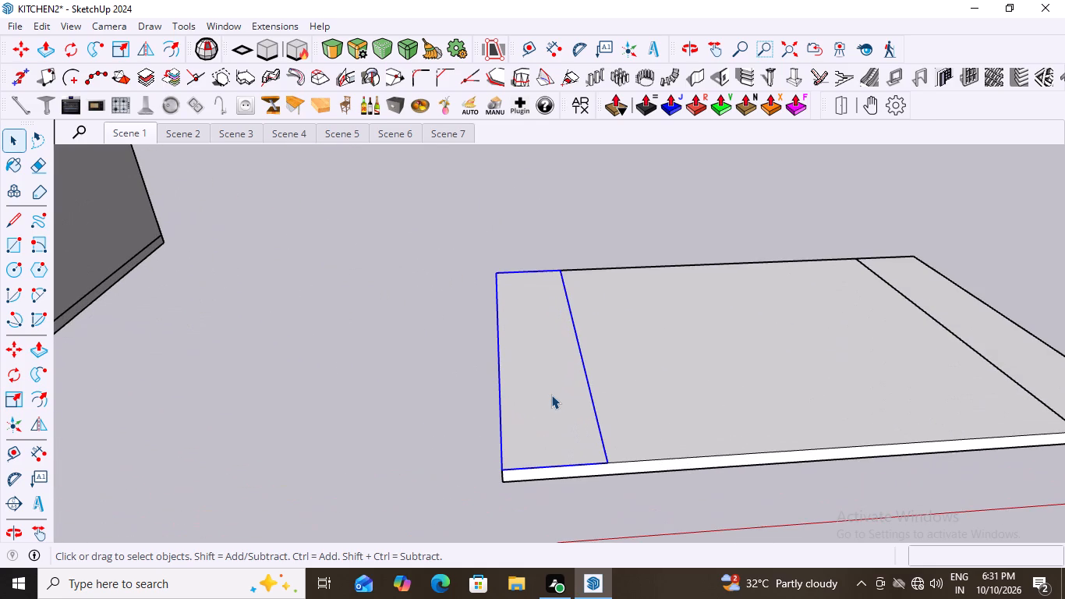
pyautogui.press('p')
pyautogui.click(551, 395)
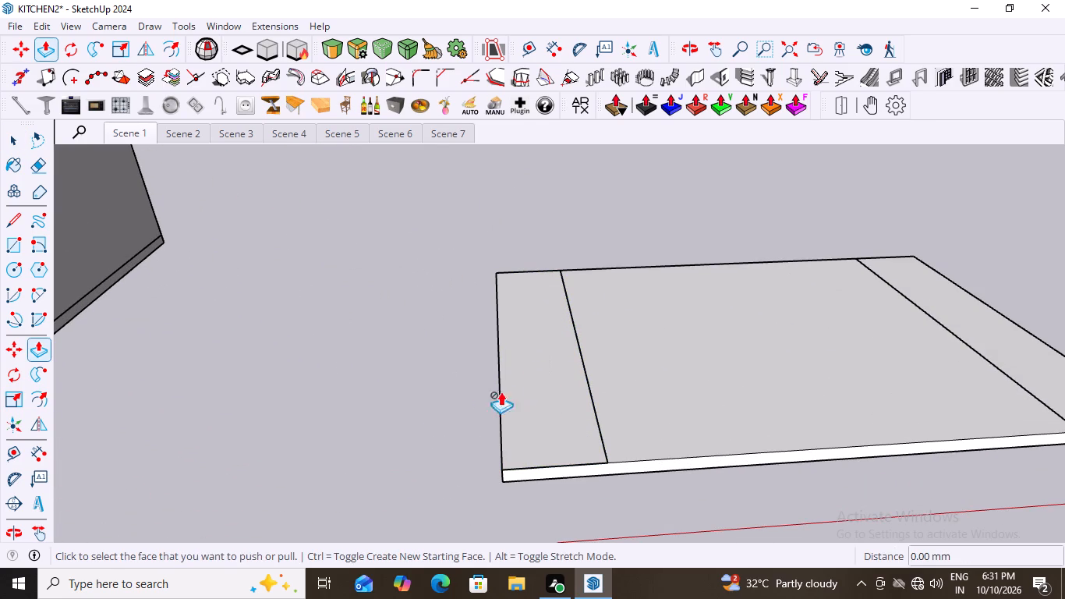
pyautogui.press('space')
pyautogui.doubleClick(562, 392)
pyautogui.click(562, 392)
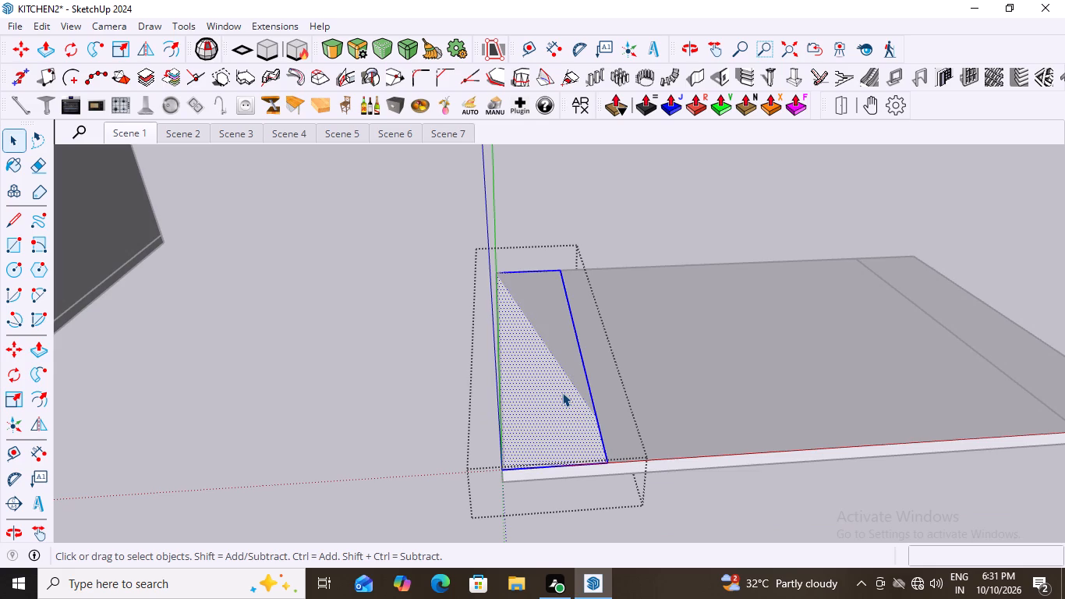
pyautogui.press('p')
pyautogui.click(562, 392)
pyautogui.scroll(-10, 554, 328)
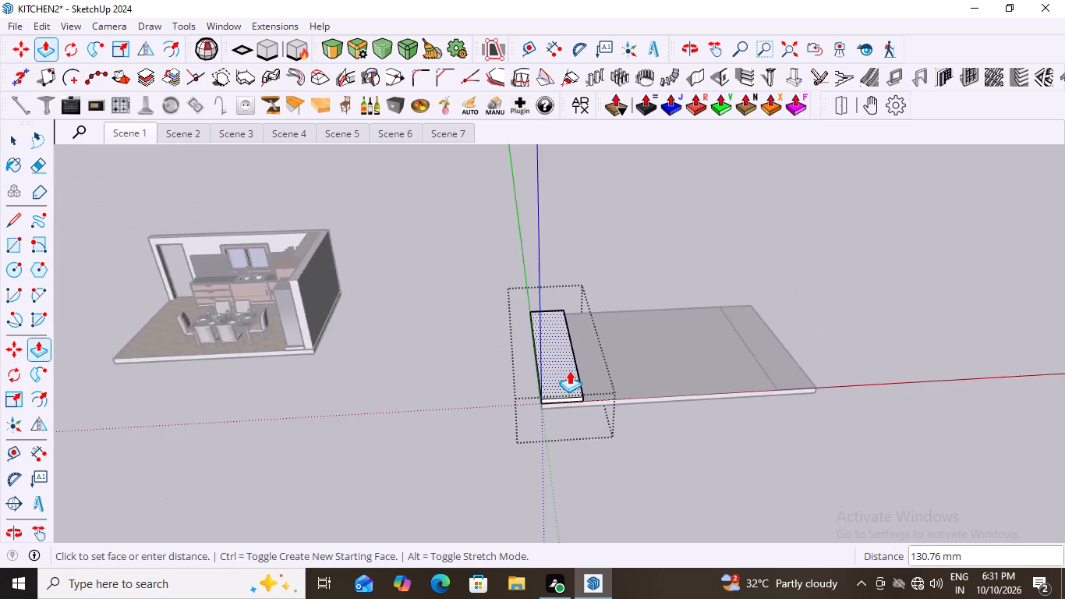
pyautogui.scroll(-2, 569, 370)
pyautogui.scroll(6, 554, 292)
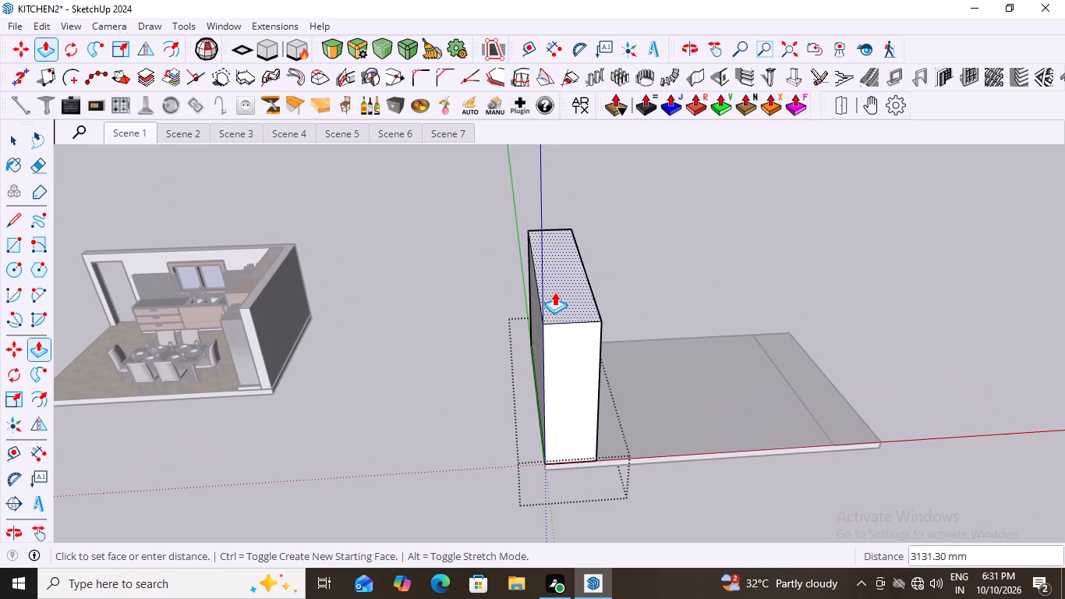
pyautogui.click(549, 243)
pyautogui.scroll(-6, 398, 390)
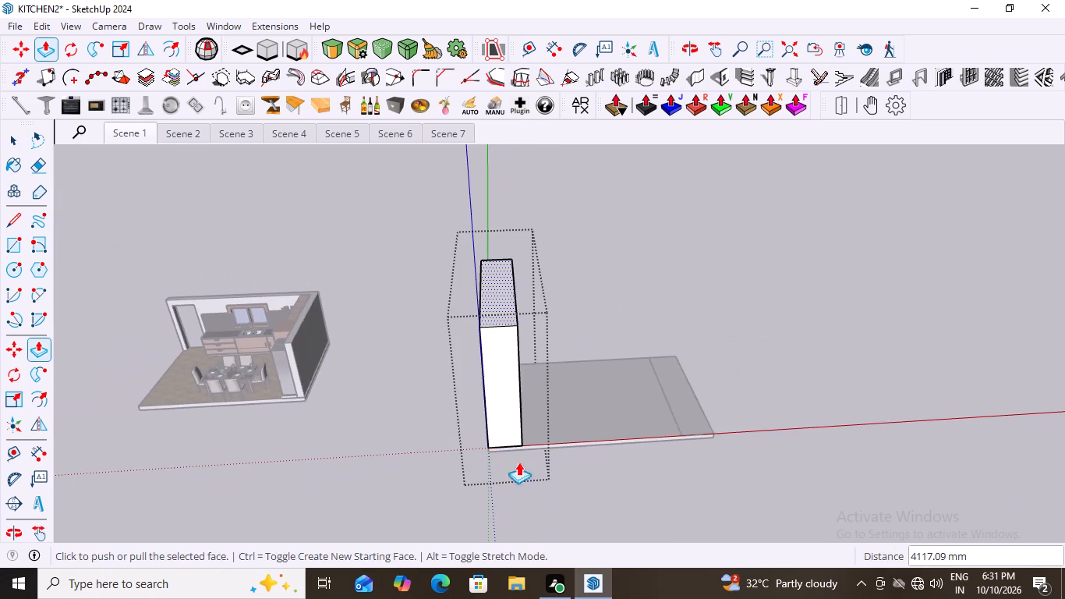
pyautogui.press('space')
pyautogui.click(726, 263)
# Inside its group, extrude the strip farthest from the kitchen upward to the same height as the first block, about 4117 mm.
pyautogui.doubleClick(675, 390)
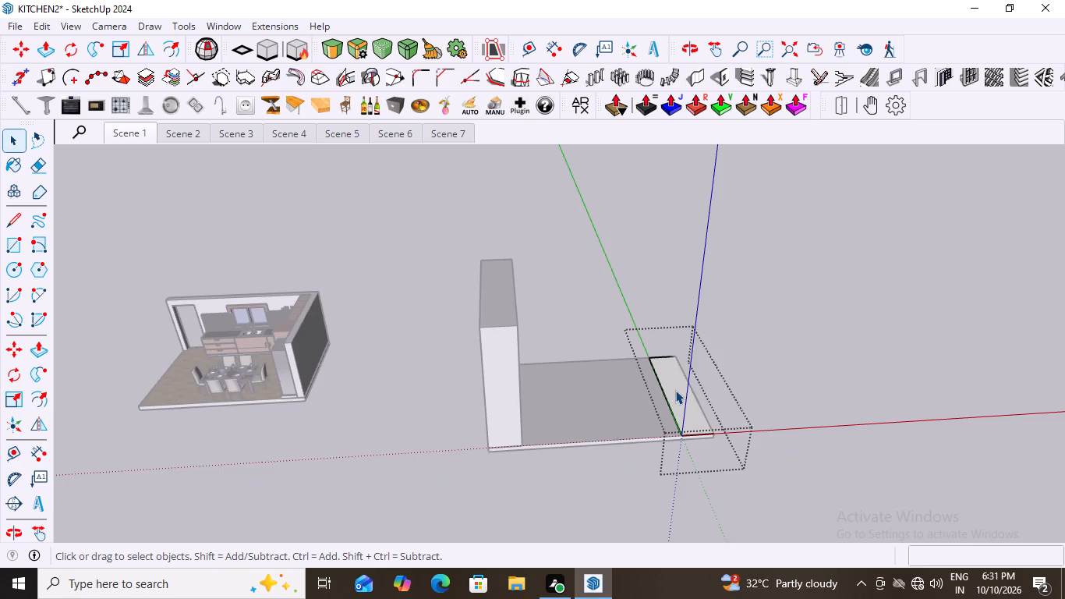
pyautogui.click(675, 390)
pyautogui.press('p')
pyautogui.click(675, 390)
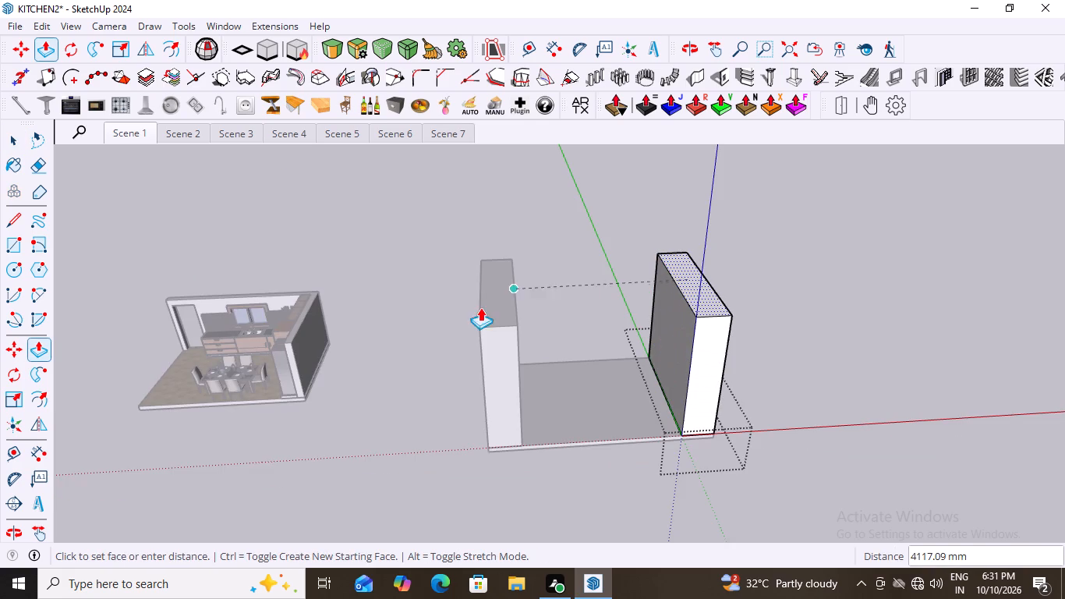
pyautogui.click(520, 323)
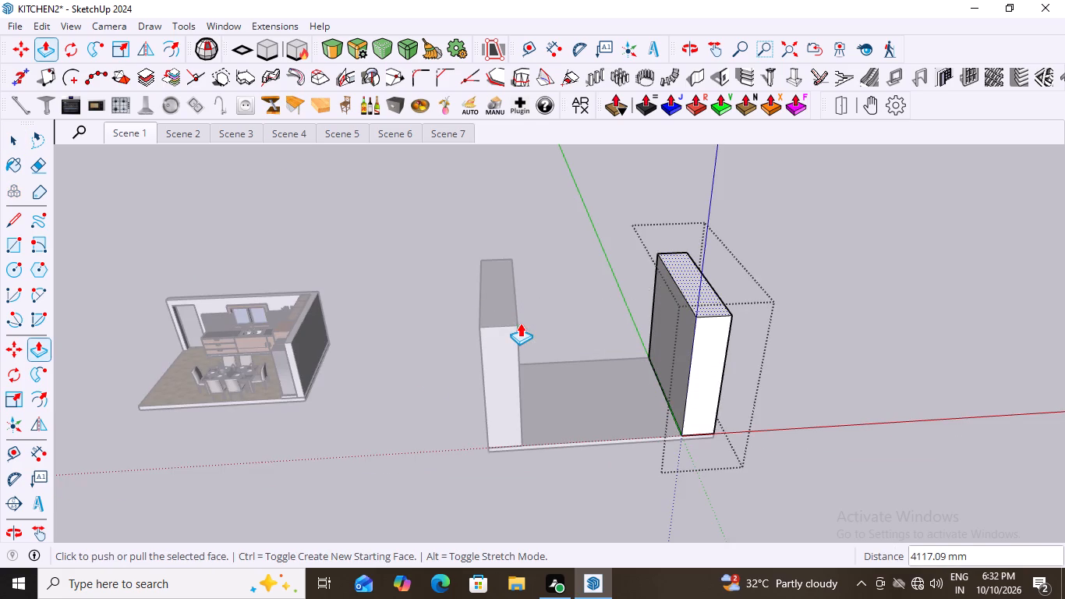
pyautogui.scroll(-10, 416, 374)
pyautogui.press('space')
pyautogui.tripleClick(671, 283)
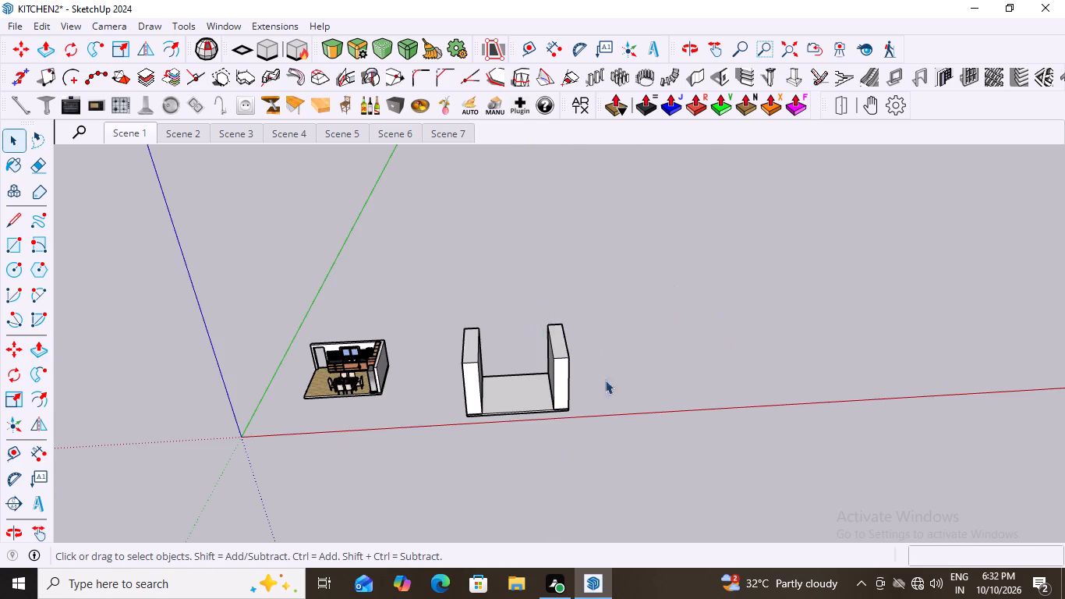
# Examine the kitchen's cabinets, dining table and fridge, and the slab with its two upright blocks, from several angles.
pyautogui.moveTo(561, 399); pyautogui.dragTo(754, 289, button='middle')
pyautogui.moveTo(760, 317); pyautogui.dragTo(539, 358, button='middle')
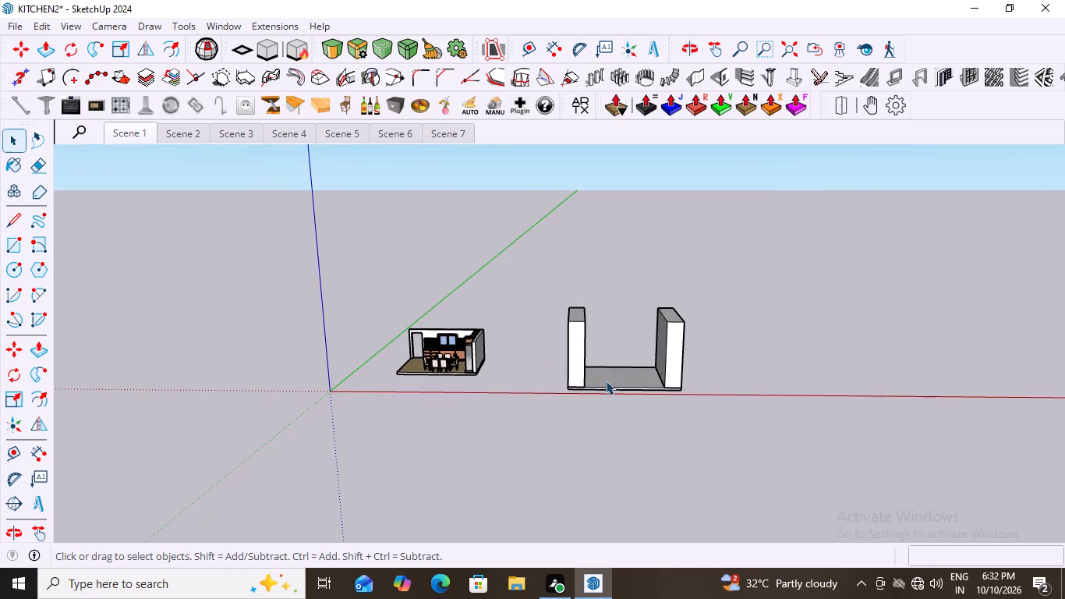
pyautogui.moveTo(423, 321); pyautogui.dragTo(611, 340, button='middle')
pyautogui.scroll(5, 476, 463)
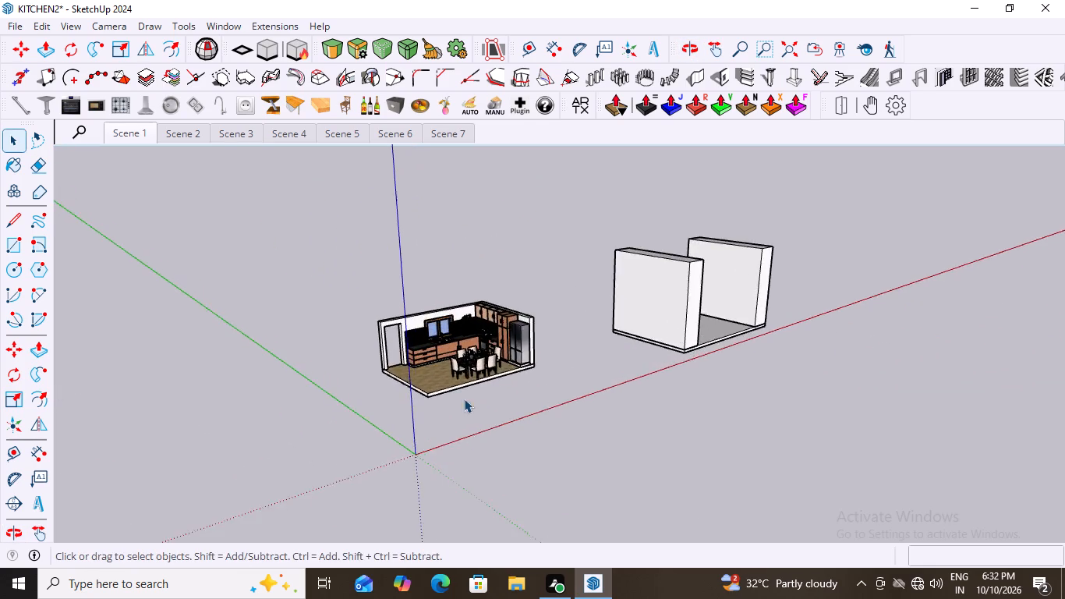
pyautogui.scroll(3, 464, 399)
pyautogui.moveTo(472, 387); pyautogui.dragTo(360, 444, button='middle')
pyautogui.scroll(8, 448, 190)
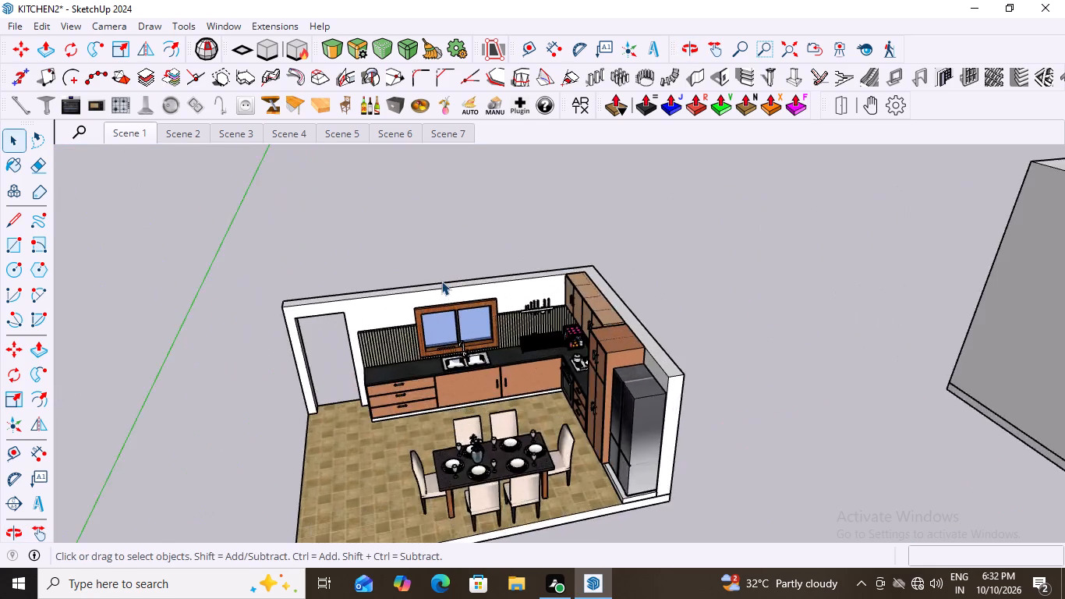
pyautogui.scroll(2, 441, 281)
pyautogui.scroll(-5, 471, 309)
pyautogui.moveTo(522, 374); pyautogui.dragTo(596, 361, button='middle')
pyautogui.scroll(4, 596, 361)
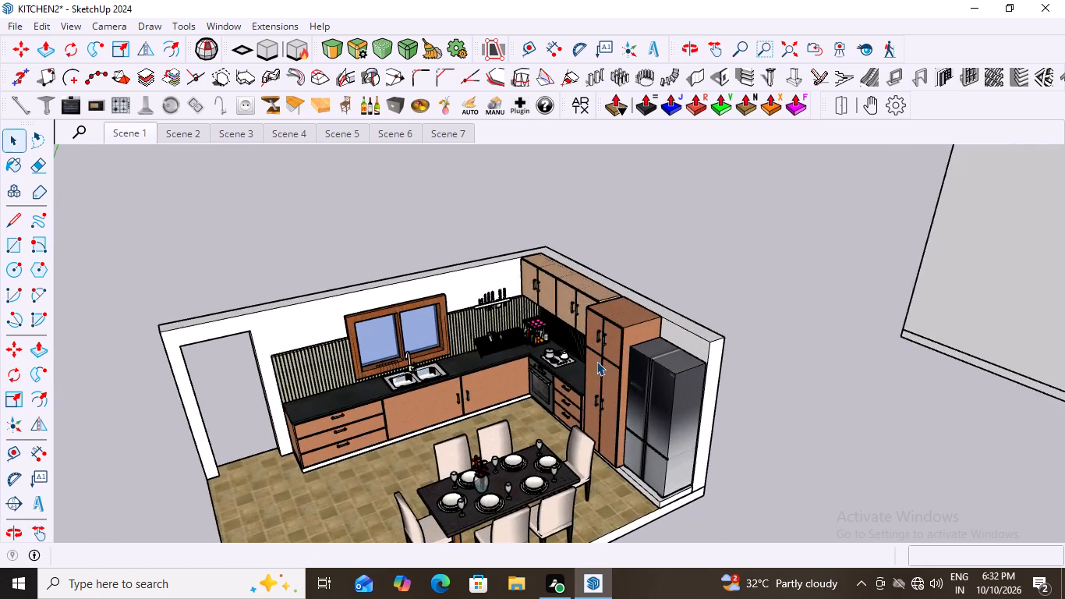
pyautogui.scroll(2, 574, 385)
pyautogui.moveTo(555, 418); pyautogui.dragTo(639, 349, button='middle')
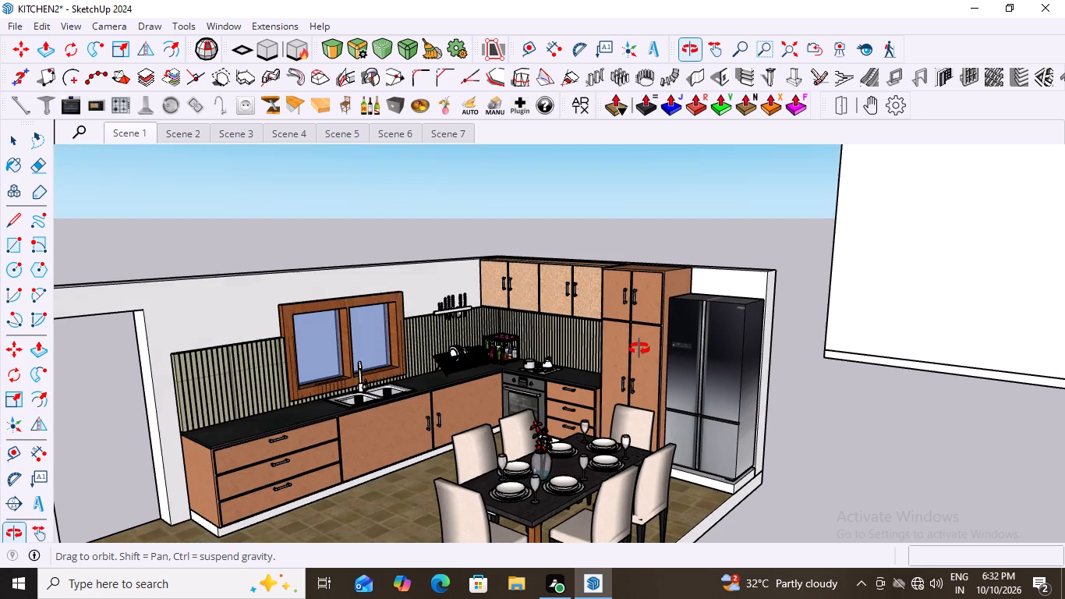
pyautogui.moveTo(639, 349); pyautogui.dragTo(624, 334, button='middle')
pyautogui.scroll(-5, 624, 334)
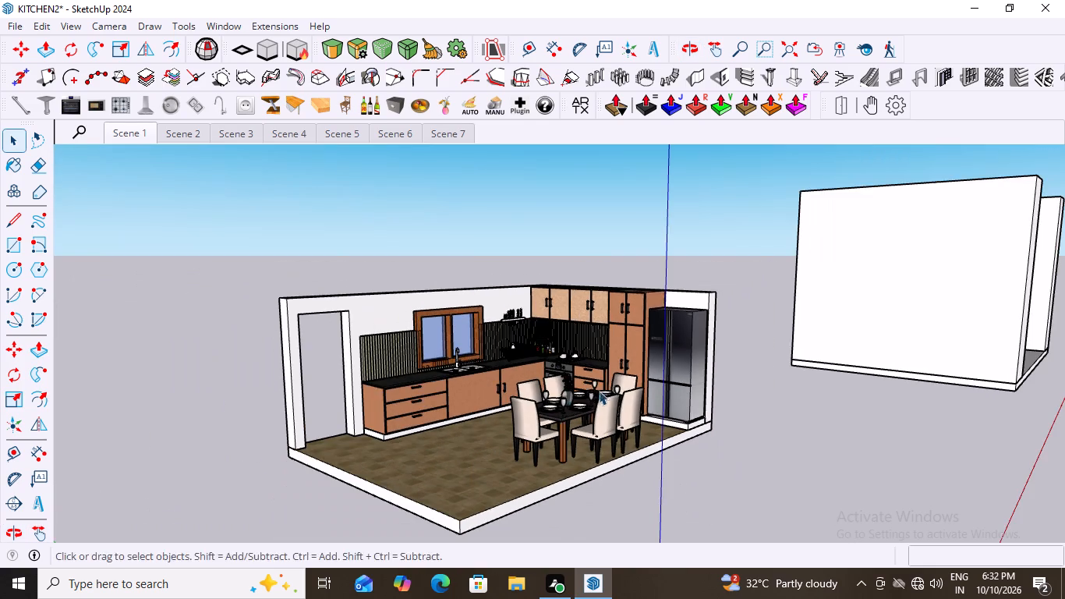
pyautogui.moveTo(595, 395); pyautogui.dragTo(596, 477, button='middle')
pyautogui.scroll(5, 436, 469)
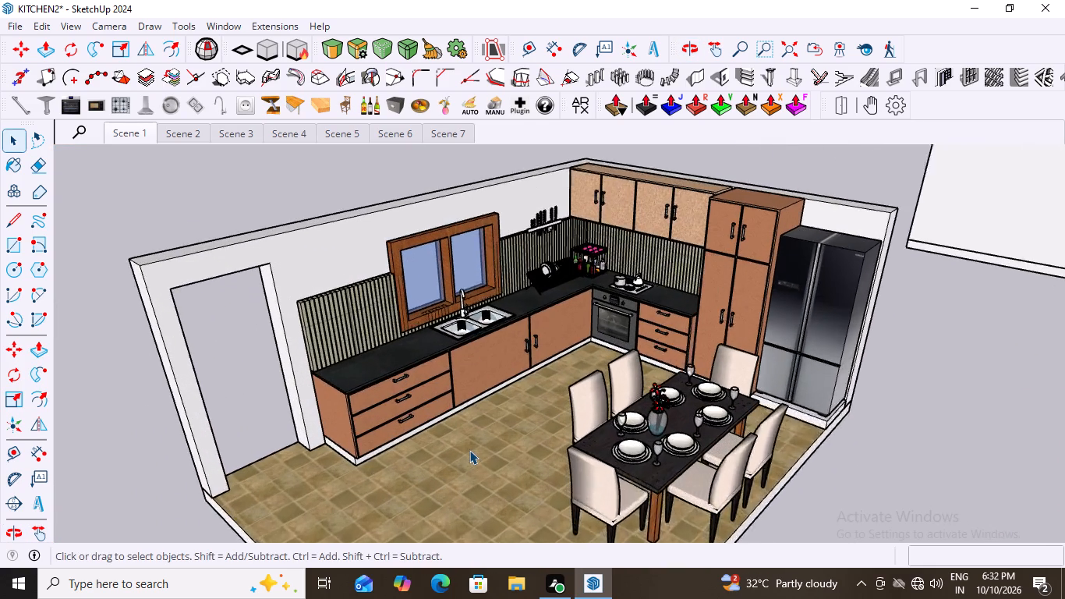
pyautogui.scroll(1, 469, 450)
pyautogui.scroll(-9, 469, 450)
pyautogui.scroll(2, 640, 411)
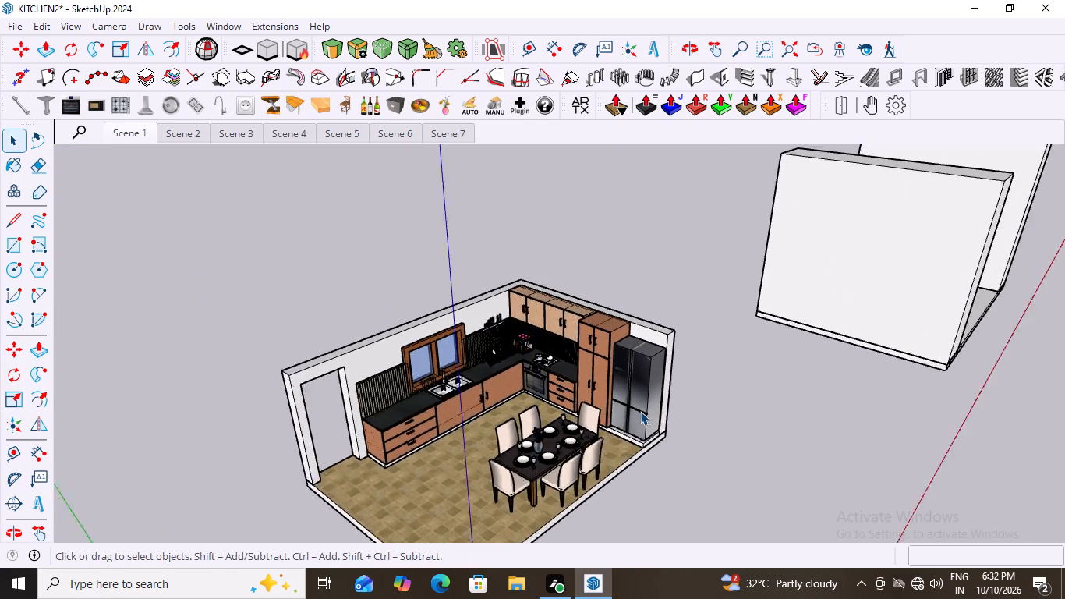
pyautogui.scroll(5, 640, 411)
pyautogui.scroll(-2, 640, 411)
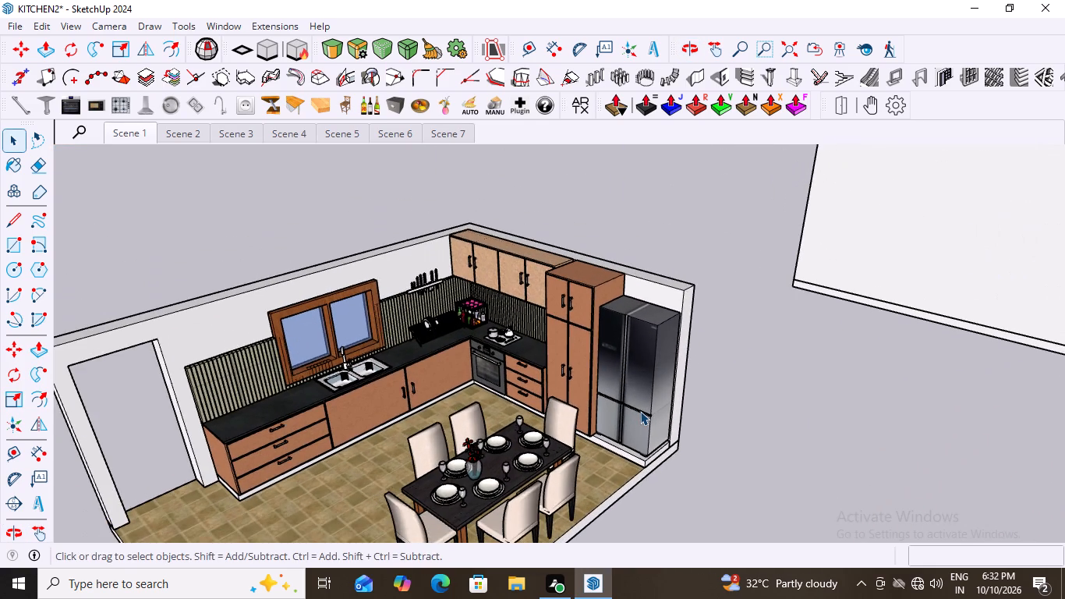
pyautogui.moveTo(640, 411); pyautogui.dragTo(639, 362, button='middle')
pyautogui.scroll(3, 639, 362)
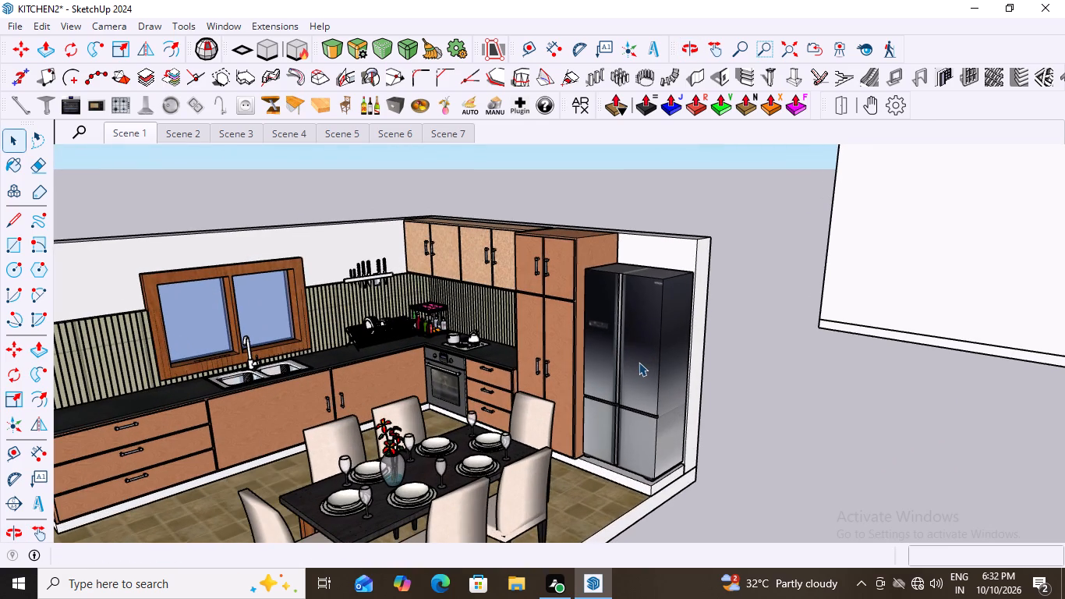
pyautogui.scroll(-2, 632, 386)
pyautogui.moveTo(620, 459); pyautogui.dragTo(635, 458, button='middle')
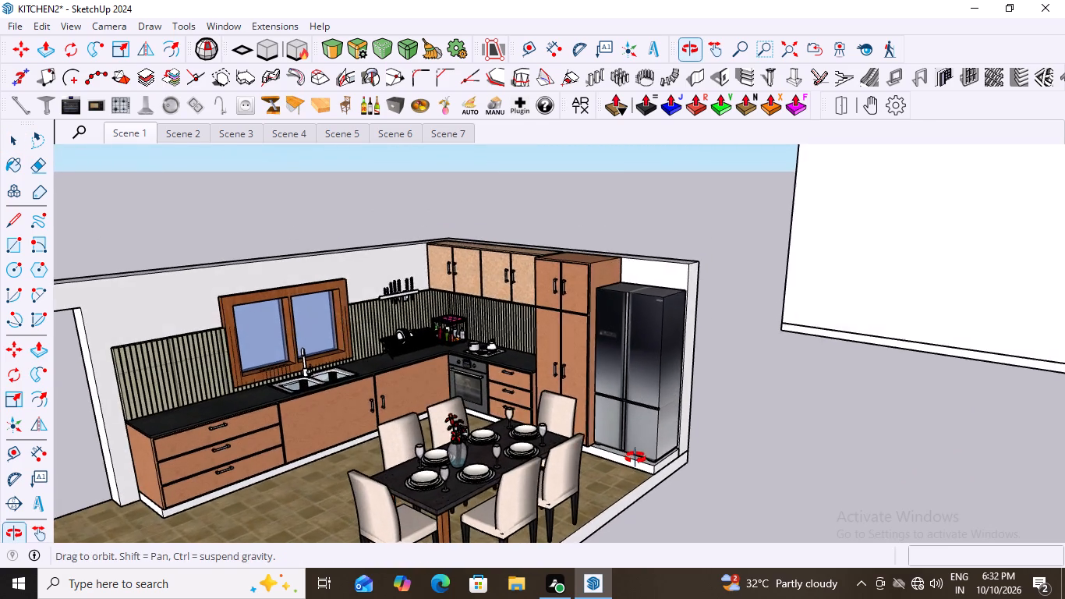
pyautogui.moveTo(635, 458); pyautogui.dragTo(603, 466, button='middle')
pyautogui.scroll(-2, 603, 466)
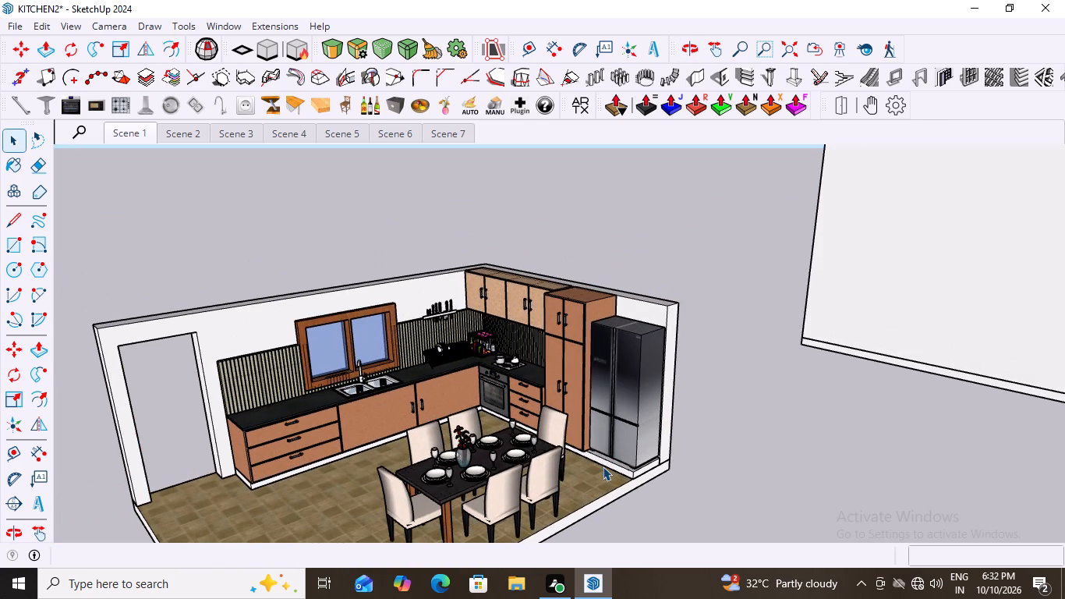
pyautogui.scroll(-3, 603, 466)
pyautogui.moveTo(603, 466); pyautogui.dragTo(569, 467, button='middle')
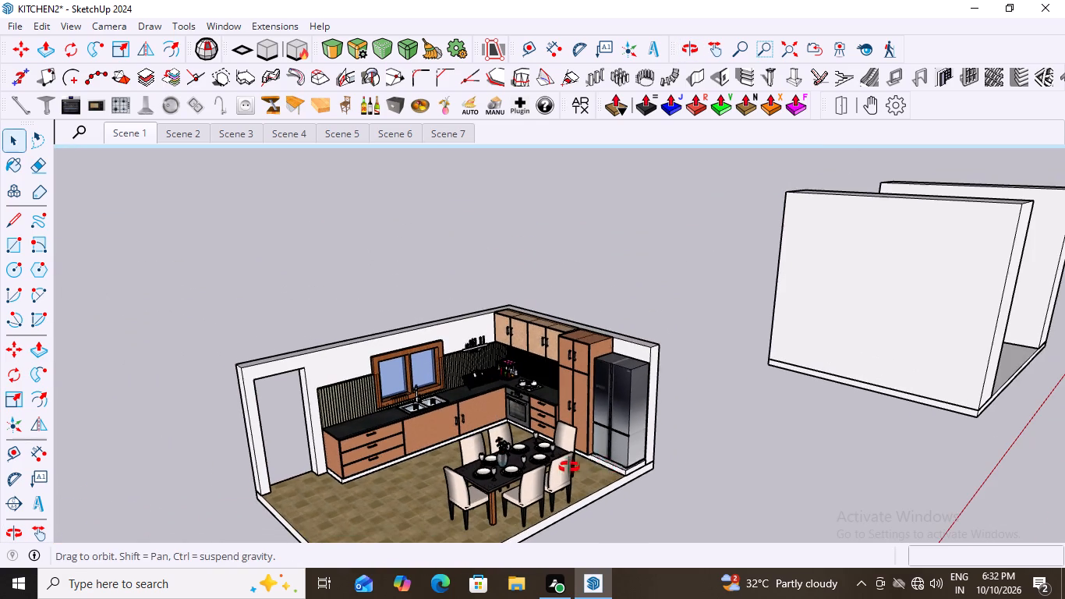
pyautogui.moveTo(569, 467); pyautogui.dragTo(402, 448, button='middle')
pyautogui.moveTo(401, 448); pyautogui.dragTo(602, 441, button='middle')
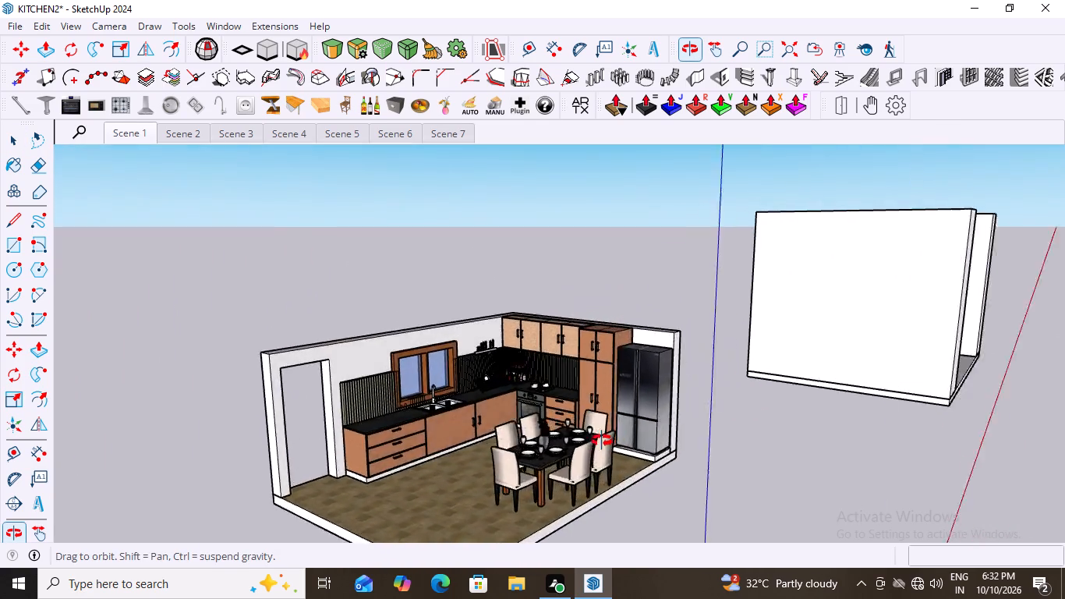
pyautogui.moveTo(602, 441); pyautogui.dragTo(280, 456, button='middle')
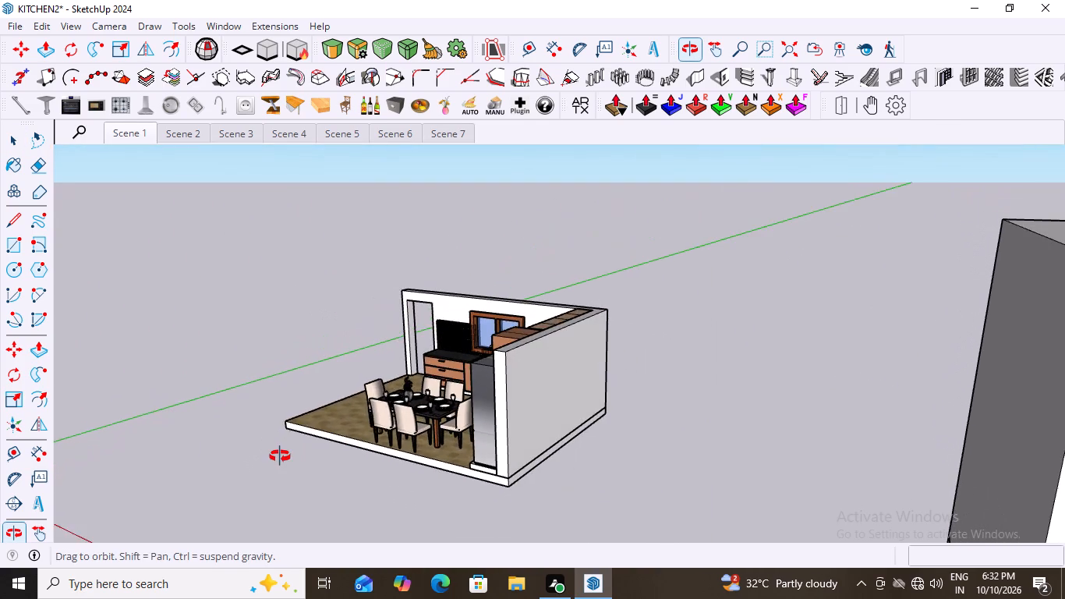
pyautogui.moveTo(280, 456); pyautogui.dragTo(483, 482, button='middle')
pyautogui.scroll(-9, 359, 443)
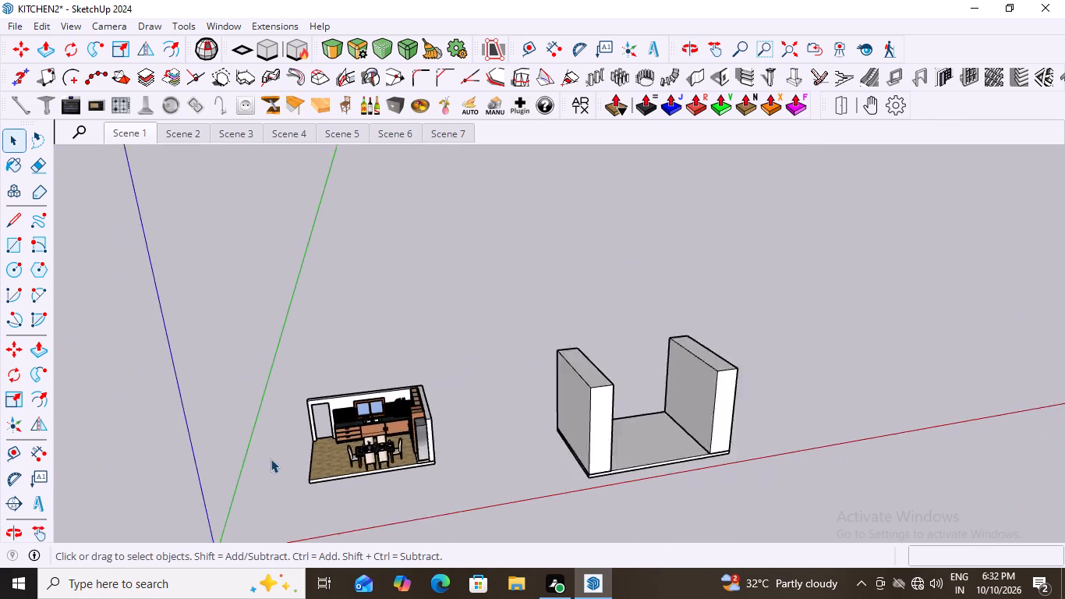
pyautogui.scroll(-9, 271, 459)
pyautogui.moveTo(547, 451); pyautogui.dragTo(469, 431, button='middle')
pyautogui.scroll(2, 474, 438)
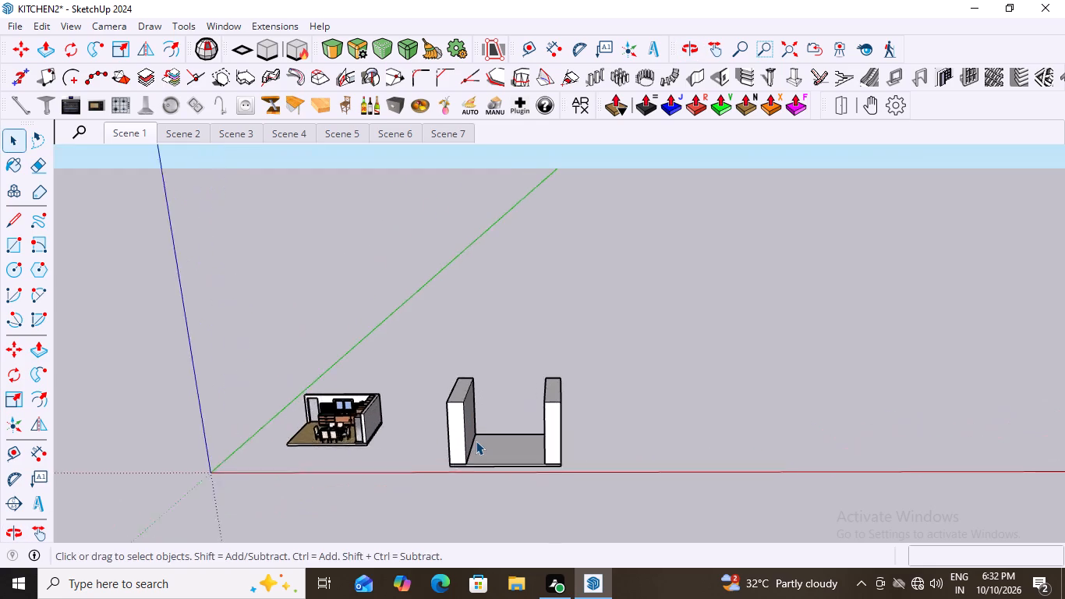
pyautogui.scroll(5, 476, 441)
pyautogui.moveTo(483, 440); pyautogui.dragTo(532, 460, button='middle')
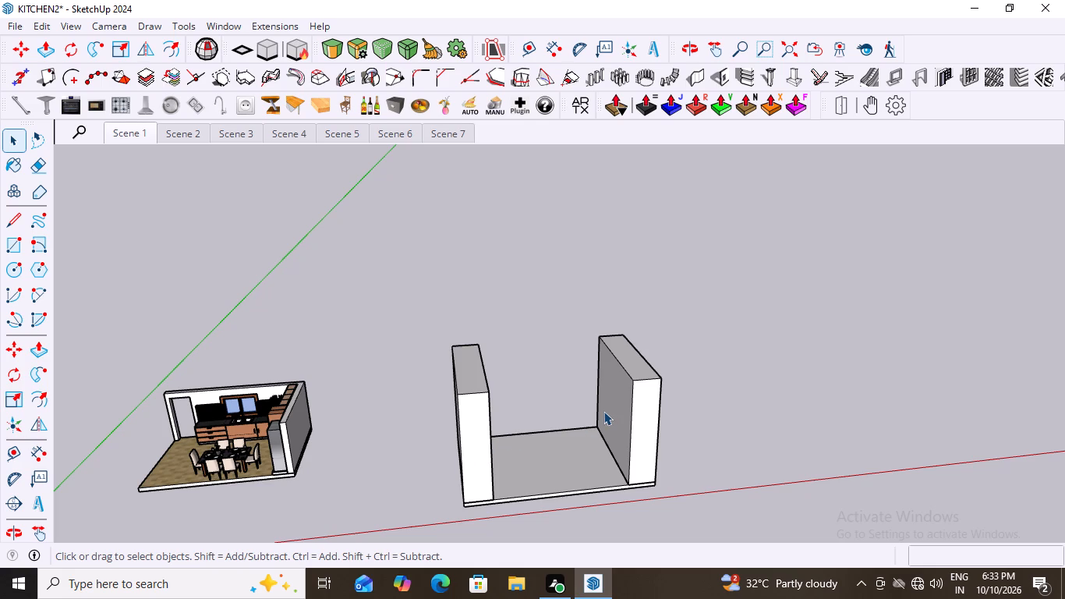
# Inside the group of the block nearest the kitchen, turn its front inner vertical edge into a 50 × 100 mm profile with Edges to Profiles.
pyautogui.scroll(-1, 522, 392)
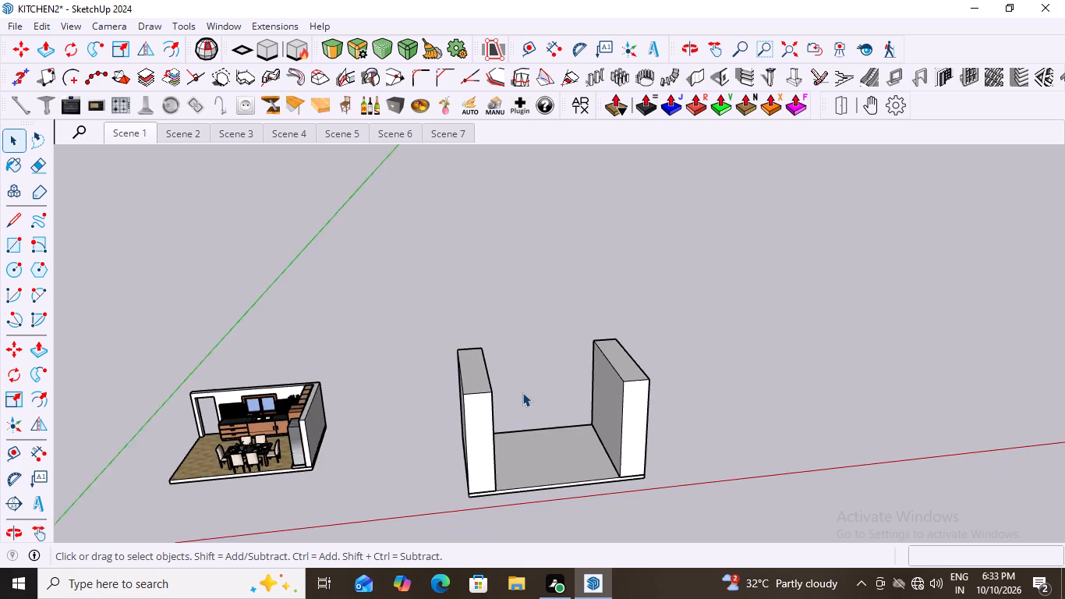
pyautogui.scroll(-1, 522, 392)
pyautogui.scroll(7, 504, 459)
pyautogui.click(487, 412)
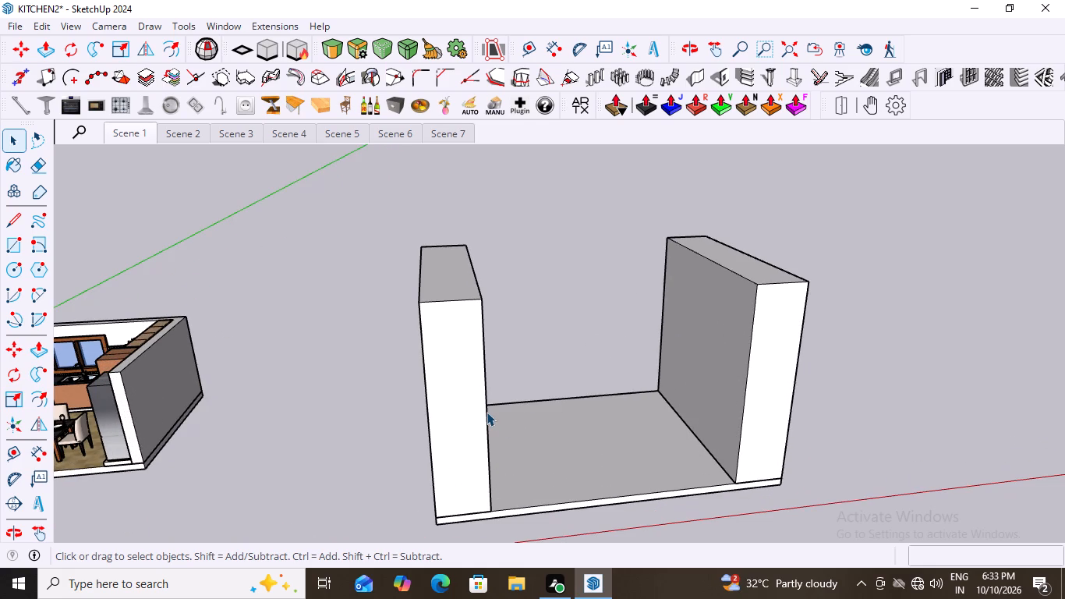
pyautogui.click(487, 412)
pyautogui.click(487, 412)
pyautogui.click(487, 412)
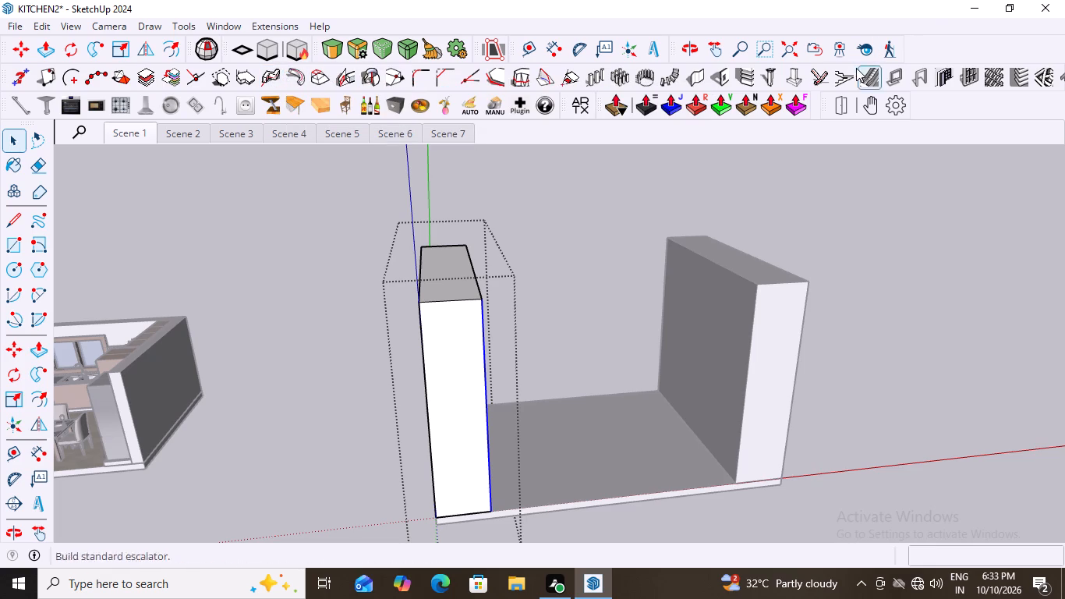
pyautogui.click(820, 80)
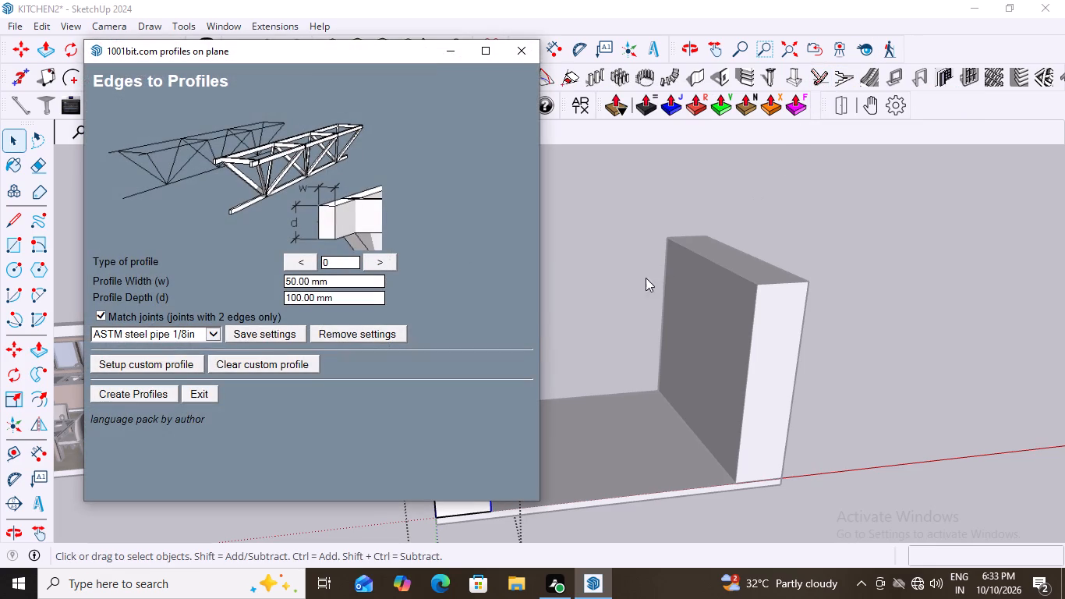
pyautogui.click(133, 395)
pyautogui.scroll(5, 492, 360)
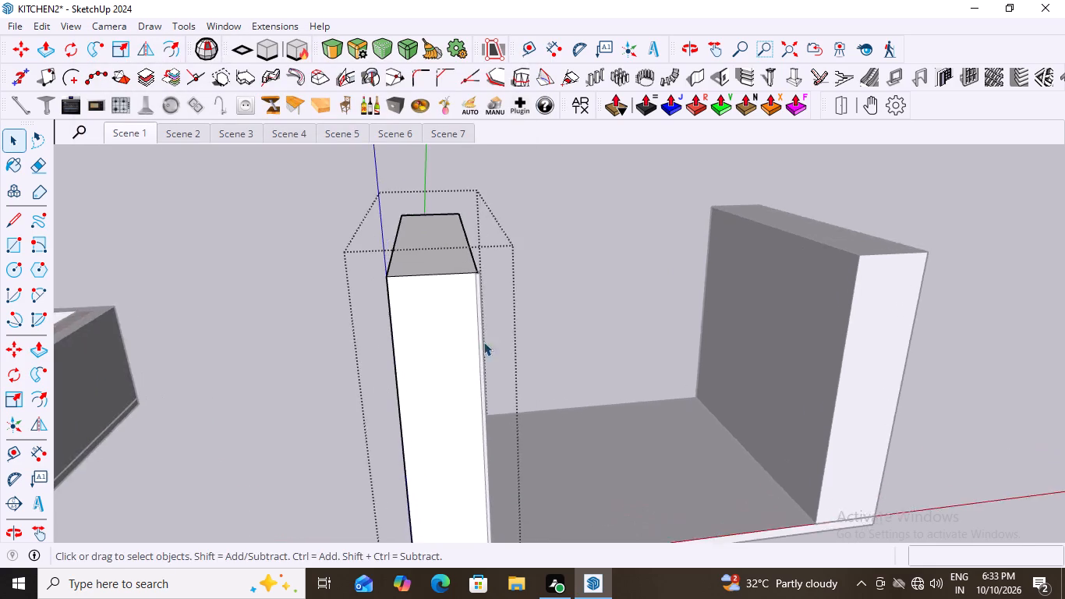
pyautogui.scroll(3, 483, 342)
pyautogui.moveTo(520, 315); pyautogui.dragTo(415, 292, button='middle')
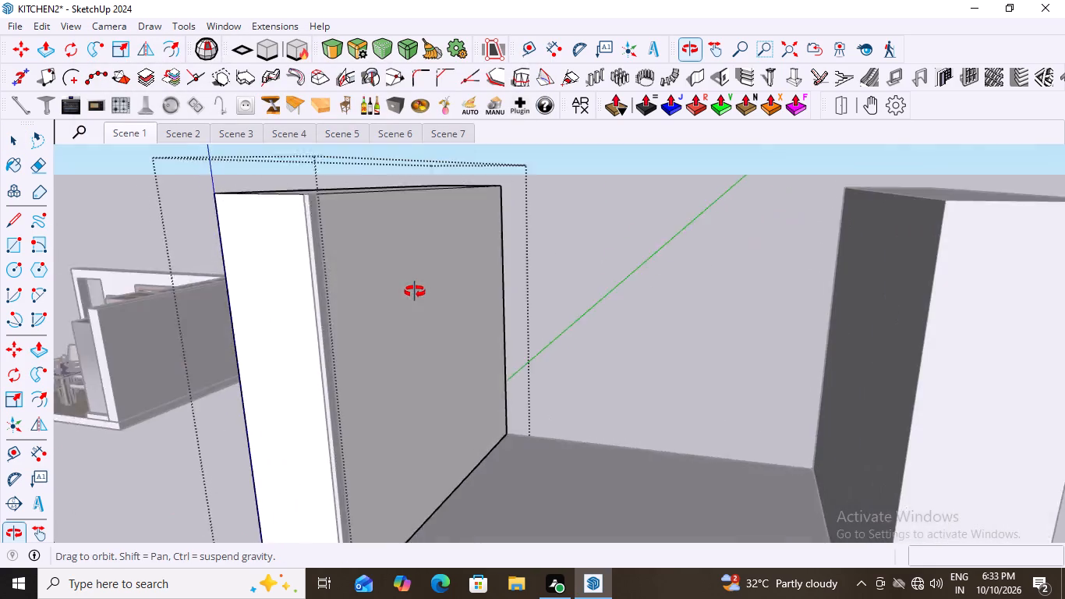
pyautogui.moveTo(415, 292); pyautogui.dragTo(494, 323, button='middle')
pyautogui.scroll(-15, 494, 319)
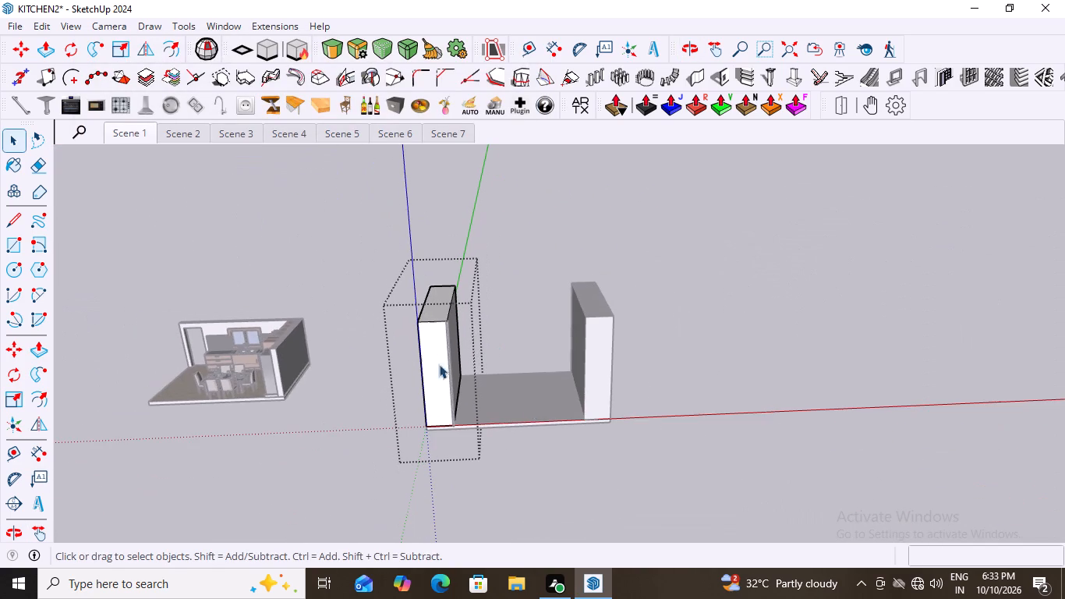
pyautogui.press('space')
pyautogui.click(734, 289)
# Examine the thin vertical profile on the front inner corner of the block nearest the kitchen from several angles.
pyautogui.scroll(5, 455, 363)
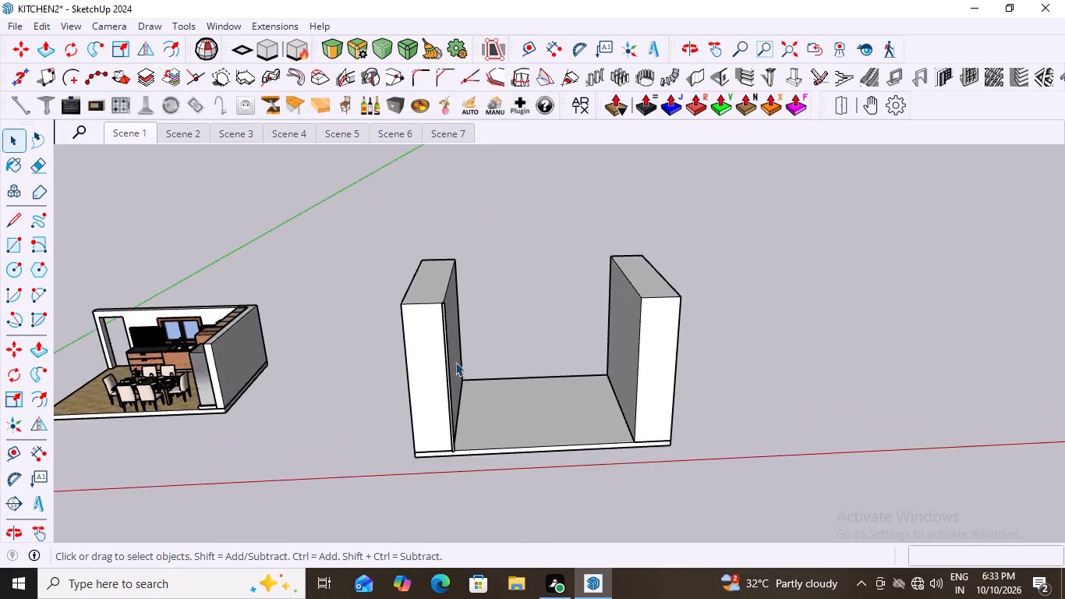
pyautogui.scroll(8, 455, 362)
pyautogui.moveTo(434, 371); pyautogui.dragTo(340, 292, button='middle')
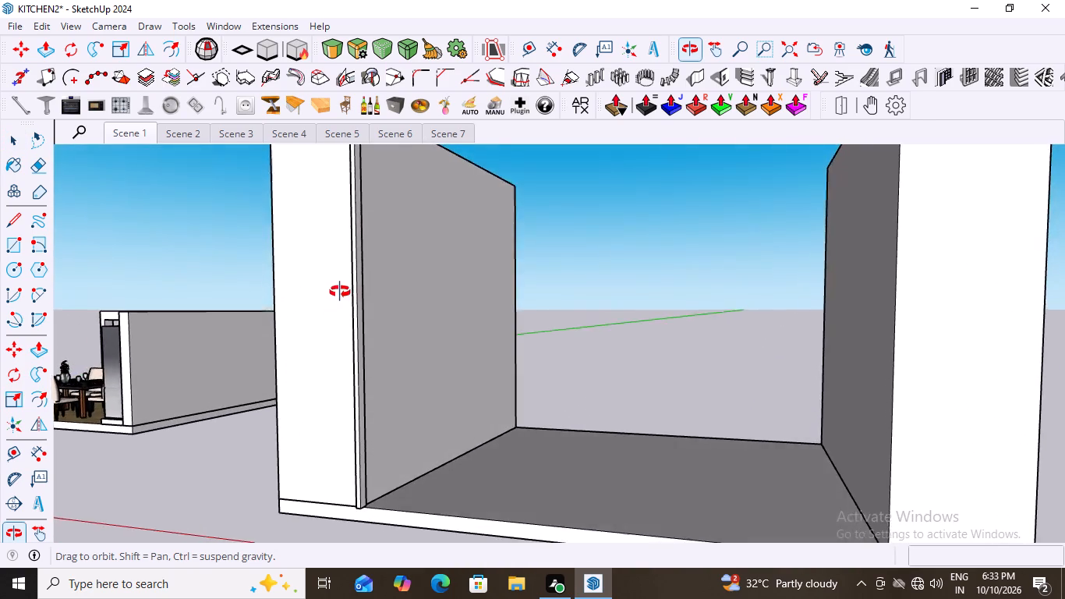
pyautogui.moveTo(340, 292); pyautogui.dragTo(321, 438, button='middle')
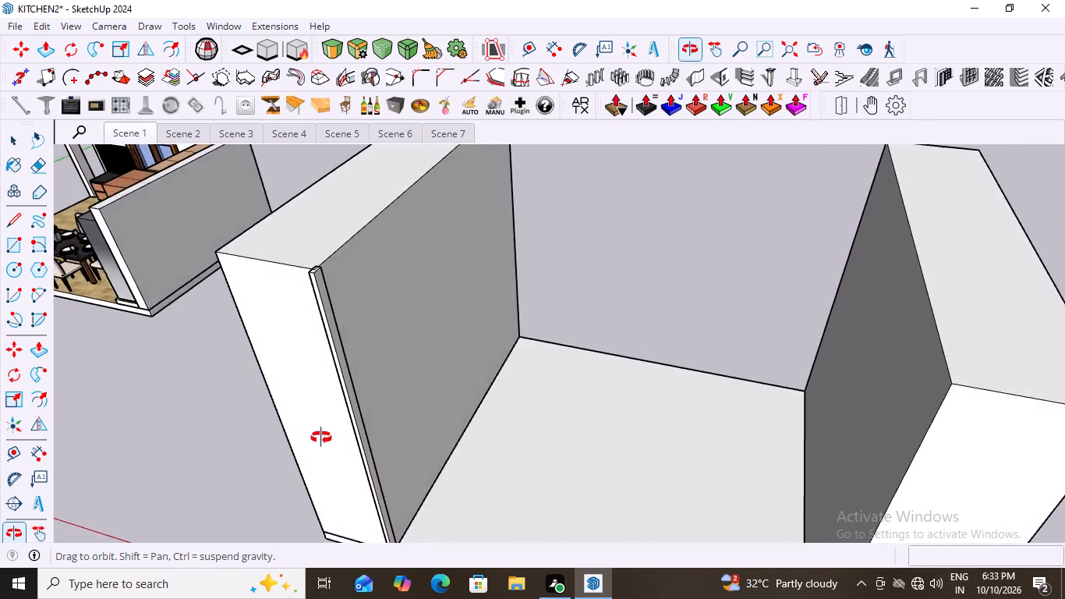
pyautogui.moveTo(321, 438); pyautogui.dragTo(492, 370, button='middle')
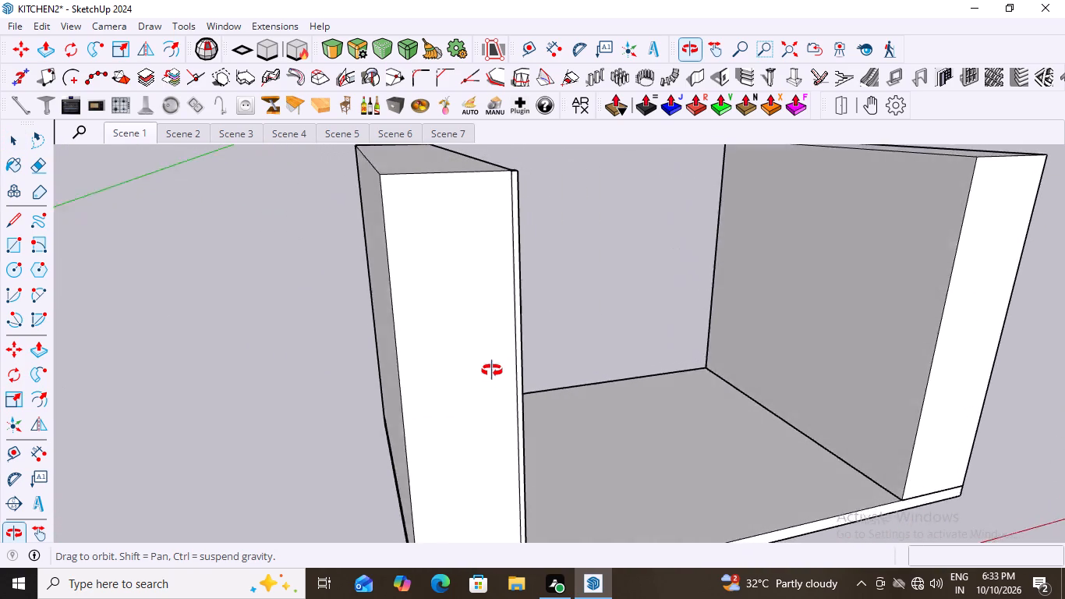
pyautogui.moveTo(492, 370); pyautogui.dragTo(470, 346, button='middle')
pyautogui.scroll(-13, 470, 346)
pyautogui.moveTo(508, 385); pyautogui.dragTo(478, 456, button='middle')
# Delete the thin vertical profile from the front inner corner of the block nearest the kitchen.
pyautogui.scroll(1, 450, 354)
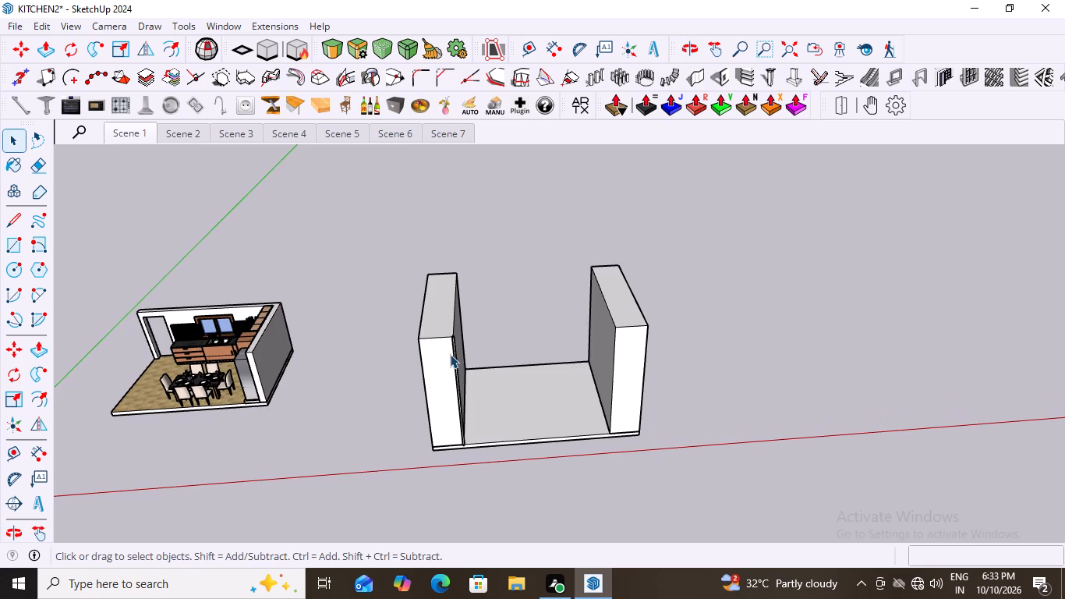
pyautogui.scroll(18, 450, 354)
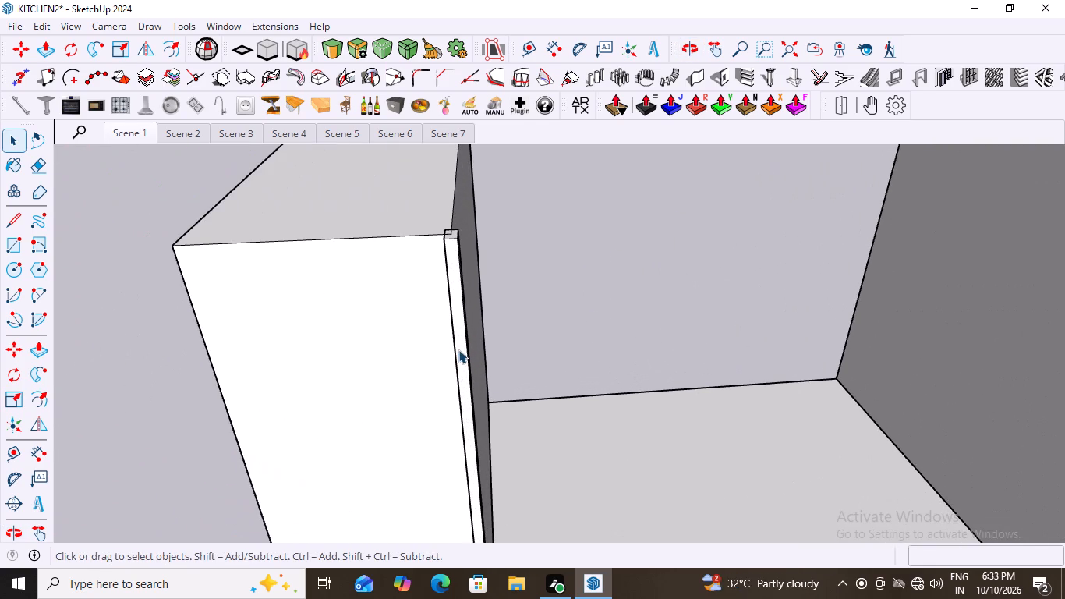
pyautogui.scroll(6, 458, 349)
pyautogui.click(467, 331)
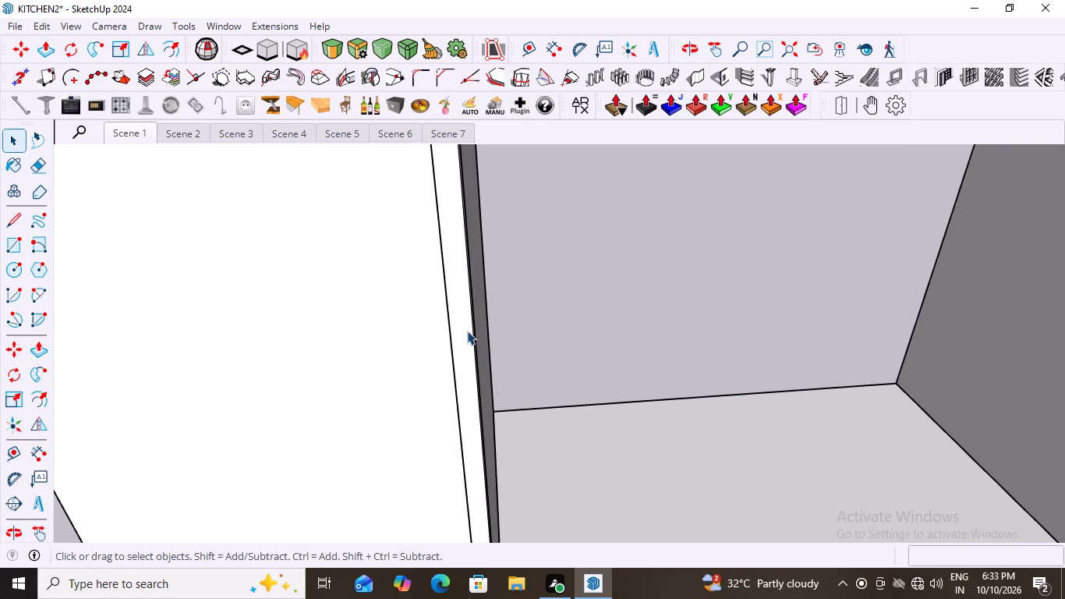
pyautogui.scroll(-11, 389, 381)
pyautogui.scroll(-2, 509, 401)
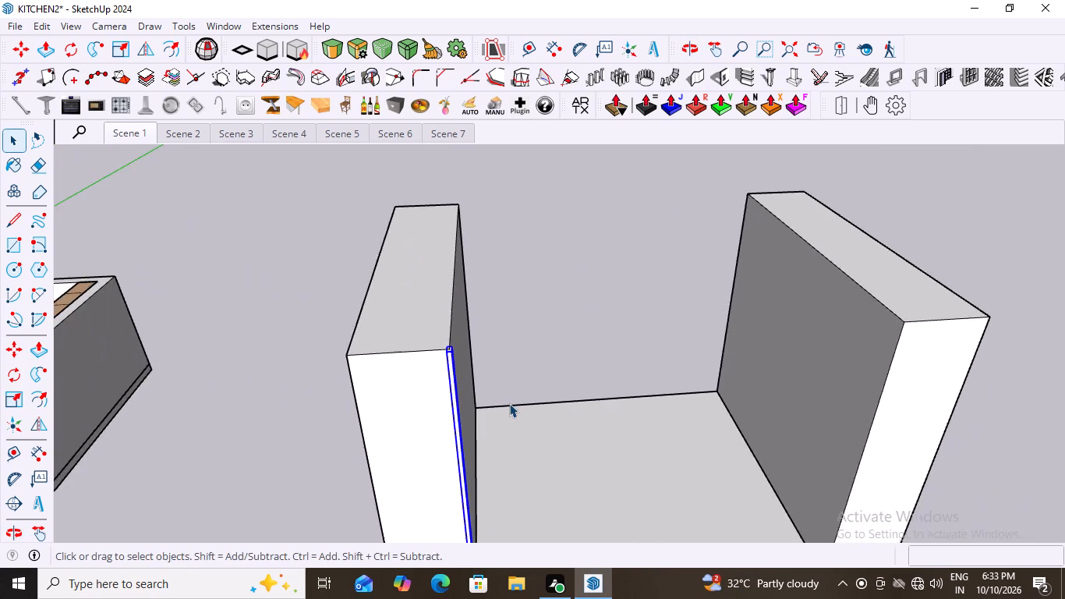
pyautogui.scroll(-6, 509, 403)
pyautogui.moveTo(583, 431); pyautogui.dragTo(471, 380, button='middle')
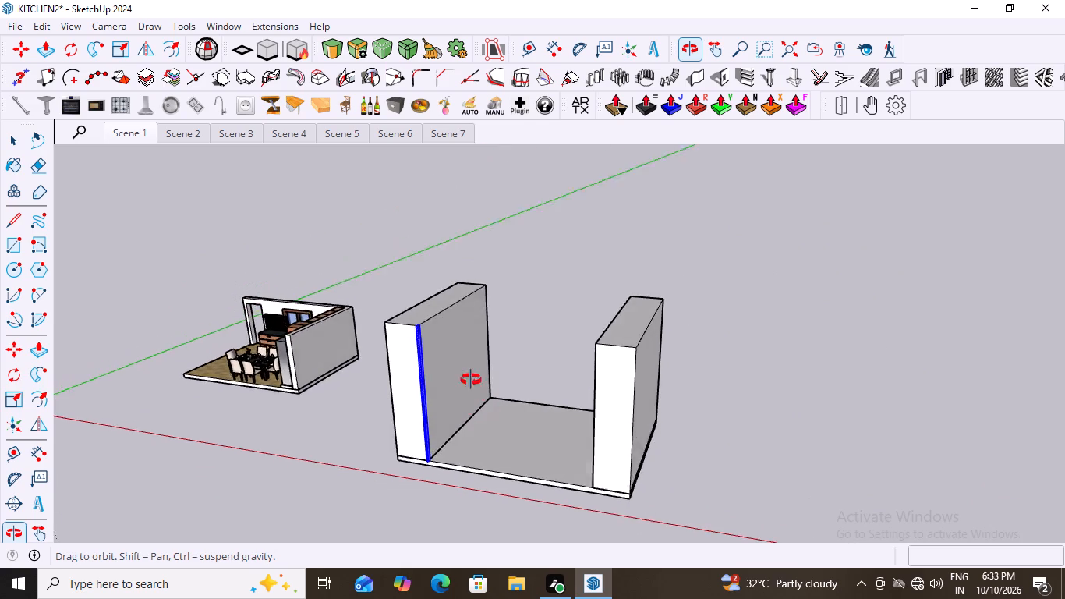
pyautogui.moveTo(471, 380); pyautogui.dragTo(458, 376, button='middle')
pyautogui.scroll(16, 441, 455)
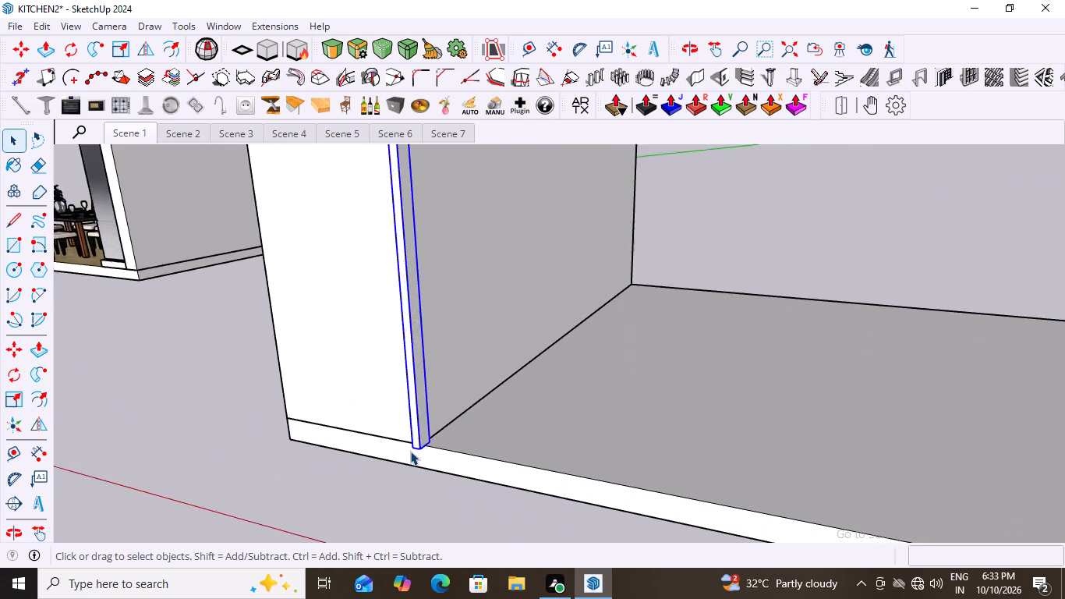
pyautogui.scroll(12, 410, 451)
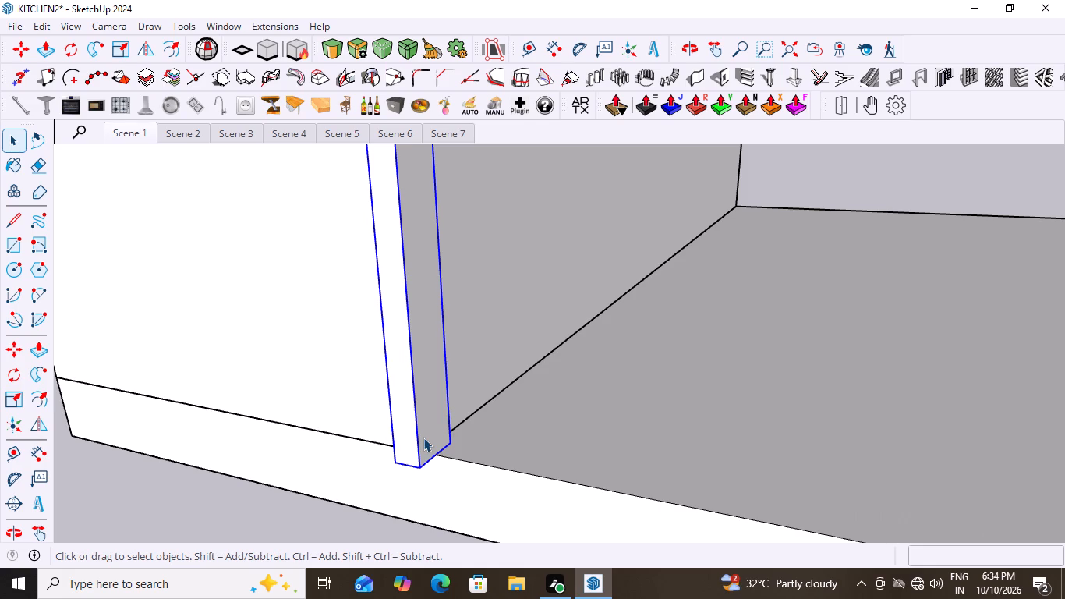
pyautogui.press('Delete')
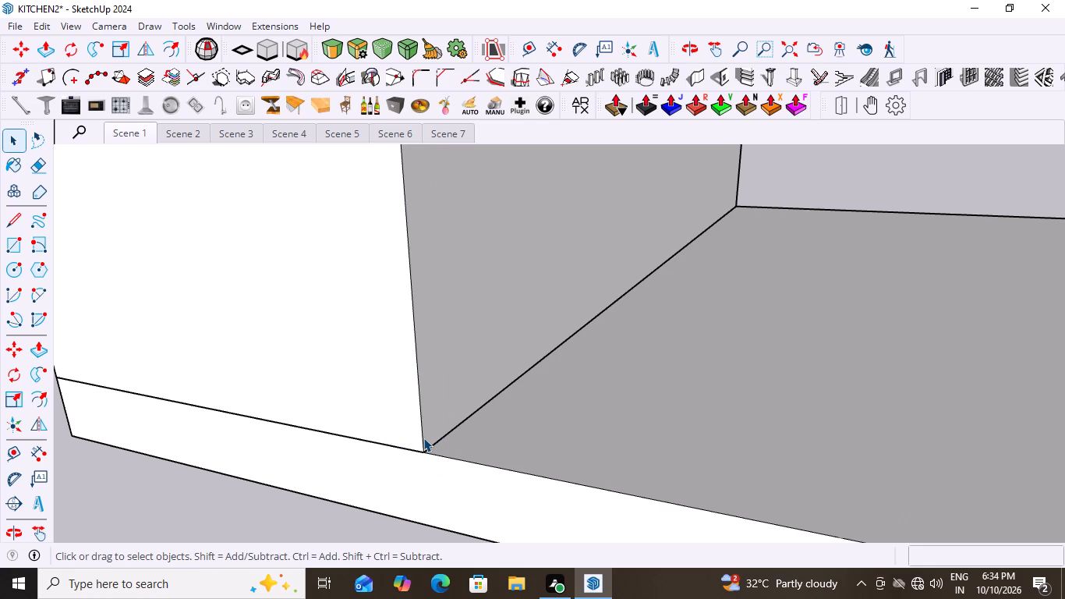
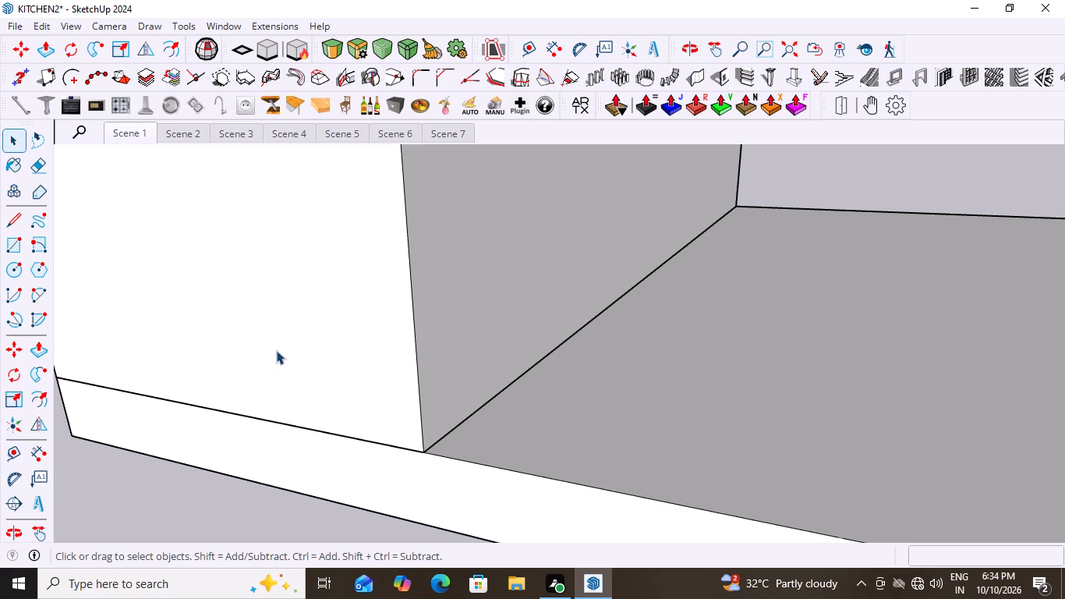
# Examine the slab and its two upright blocks beside the kitchen from several angles.
pyautogui.scroll(-16, 276, 350)
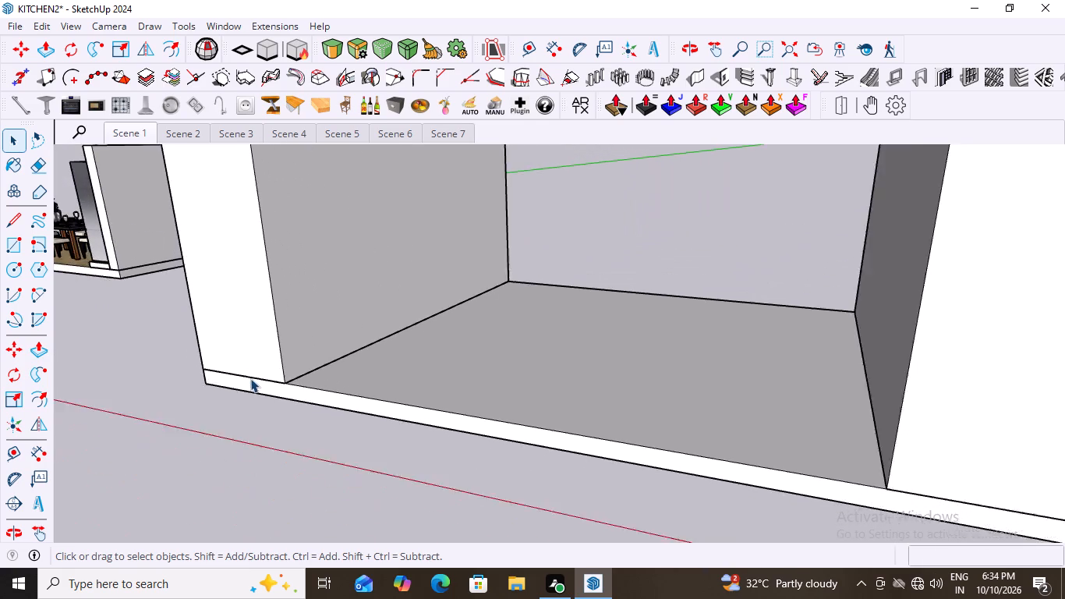
pyautogui.scroll(-18, 250, 378)
pyautogui.moveTo(324, 397); pyautogui.dragTo(387, 410, button='middle')
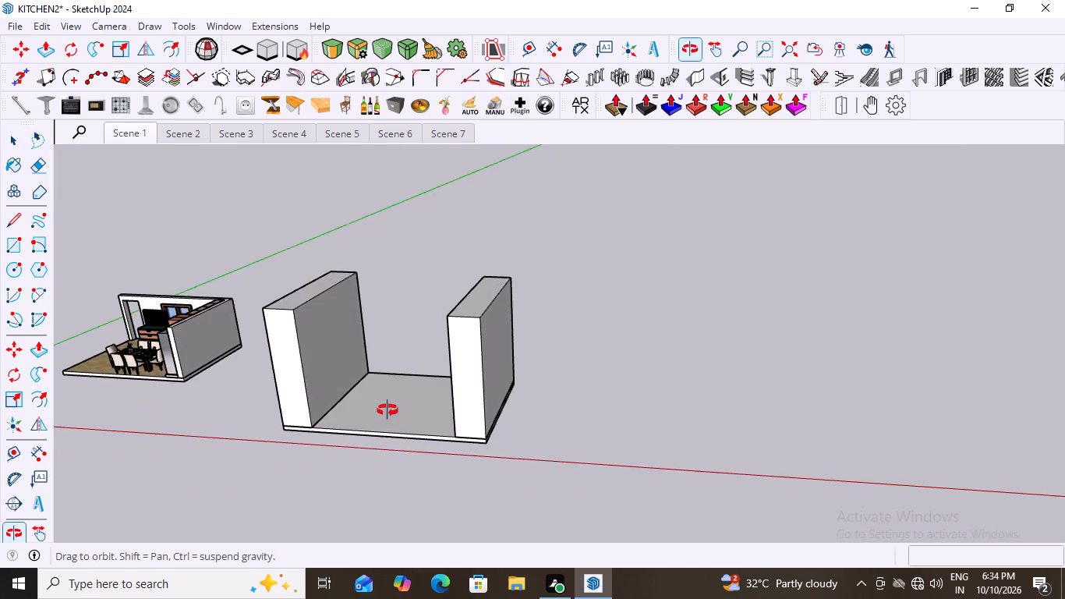
pyautogui.moveTo(387, 410); pyautogui.dragTo(394, 369, button='middle')
pyautogui.scroll(1, 394, 369)
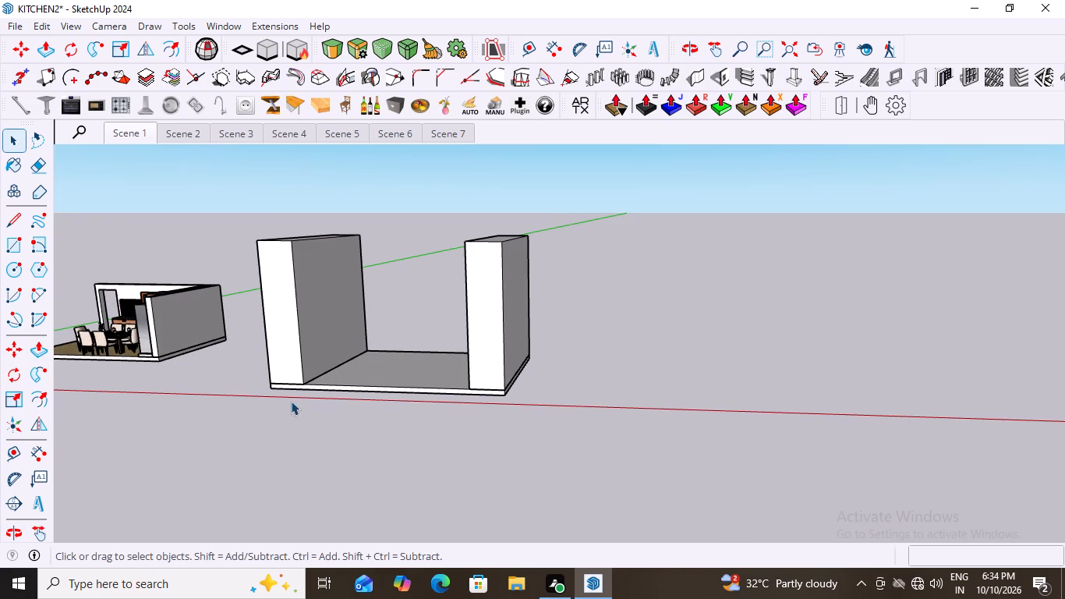
pyautogui.scroll(3, 274, 368)
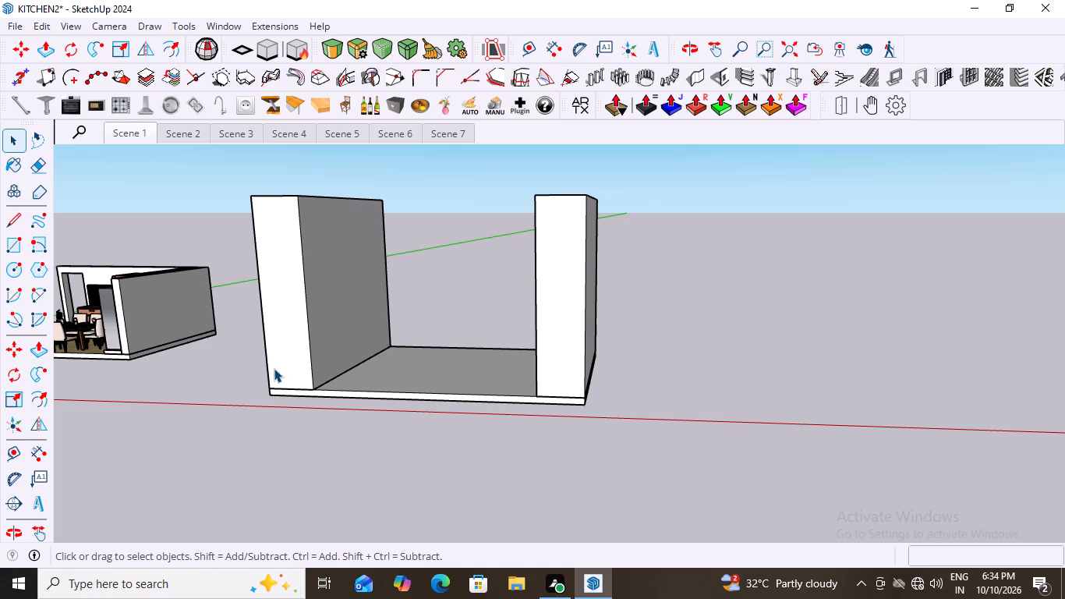
pyautogui.scroll(-11, 426, 314)
pyautogui.moveTo(485, 353); pyautogui.dragTo(547, 381, button='middle')
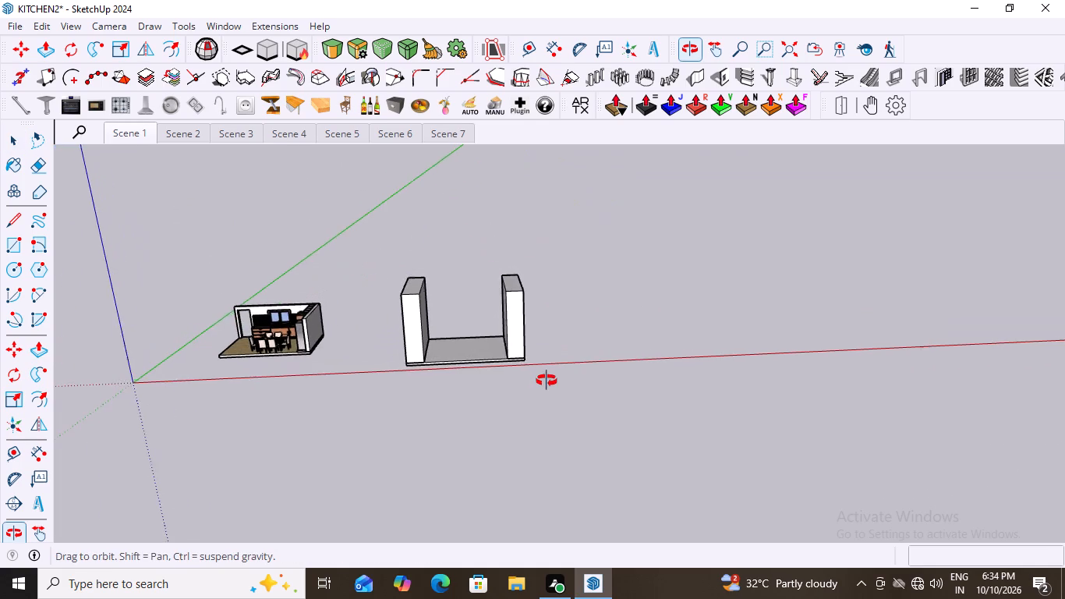
pyautogui.moveTo(547, 381); pyautogui.dragTo(518, 365, button='middle')
pyautogui.scroll(2, 479, 349)
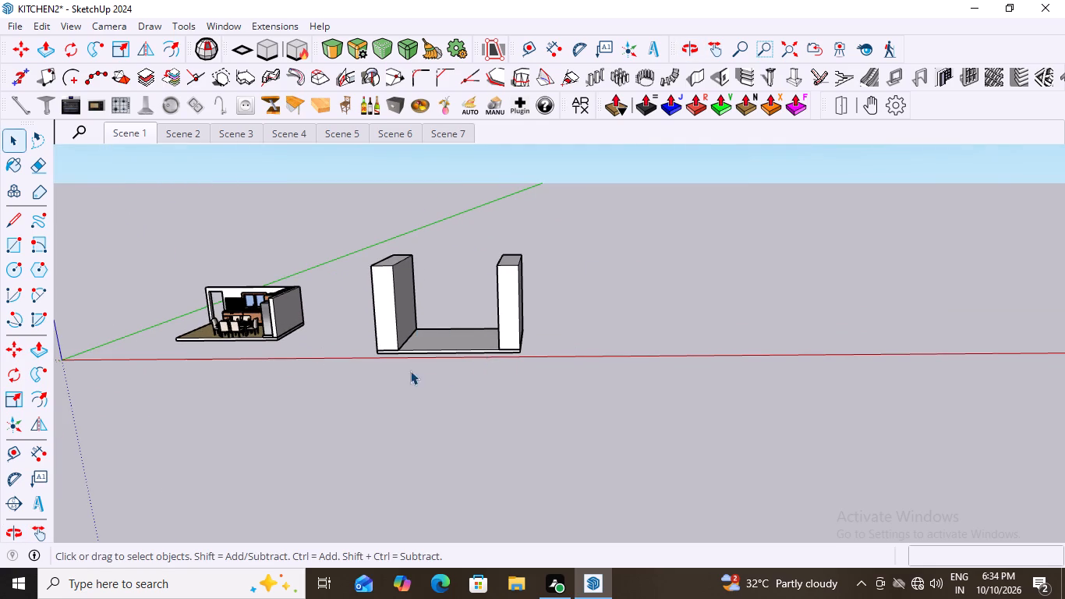
pyautogui.moveTo(443, 385); pyautogui.dragTo(496, 360, button='middle')
pyautogui.scroll(2, 405, 321)
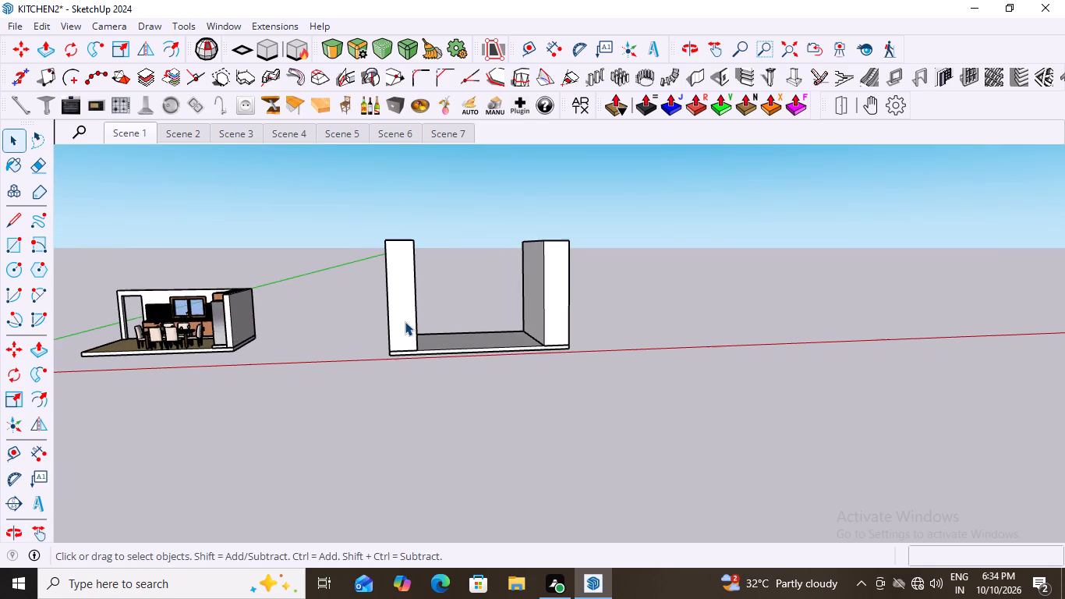
pyautogui.moveTo(407, 335); pyautogui.dragTo(412, 420, button='middle')
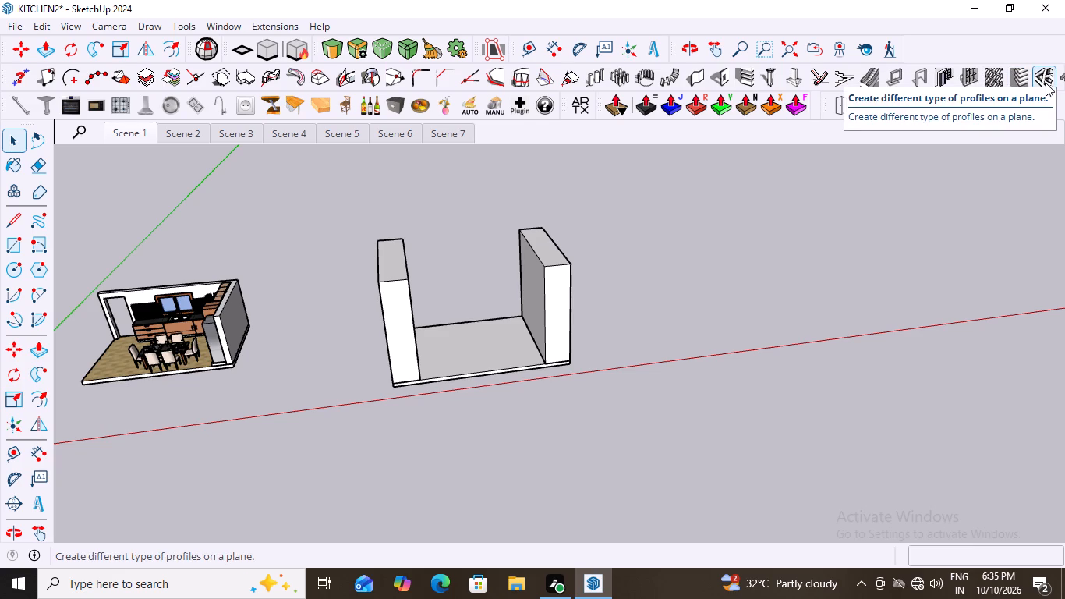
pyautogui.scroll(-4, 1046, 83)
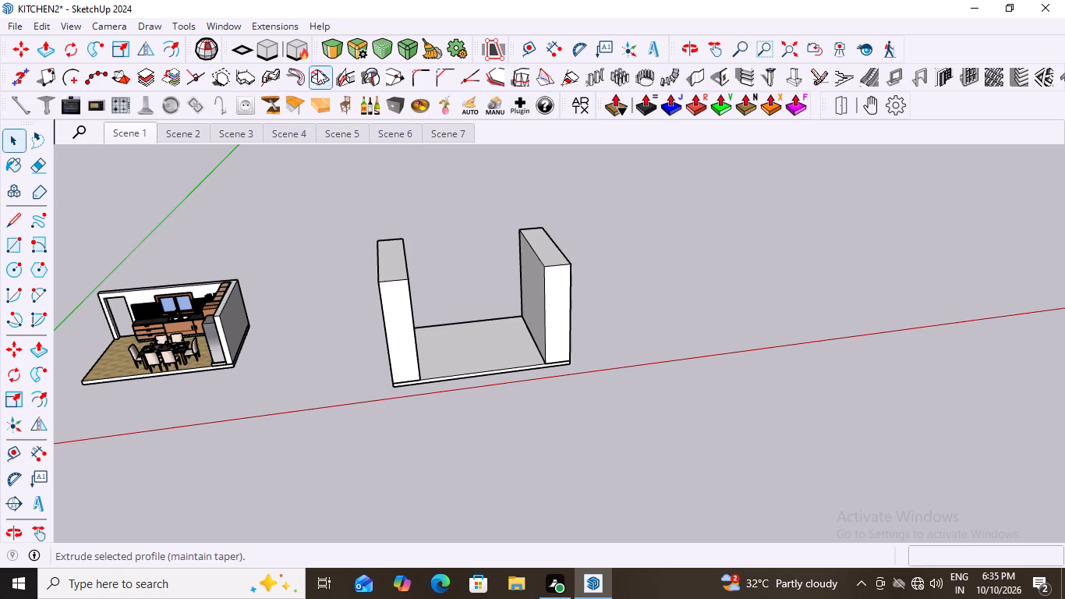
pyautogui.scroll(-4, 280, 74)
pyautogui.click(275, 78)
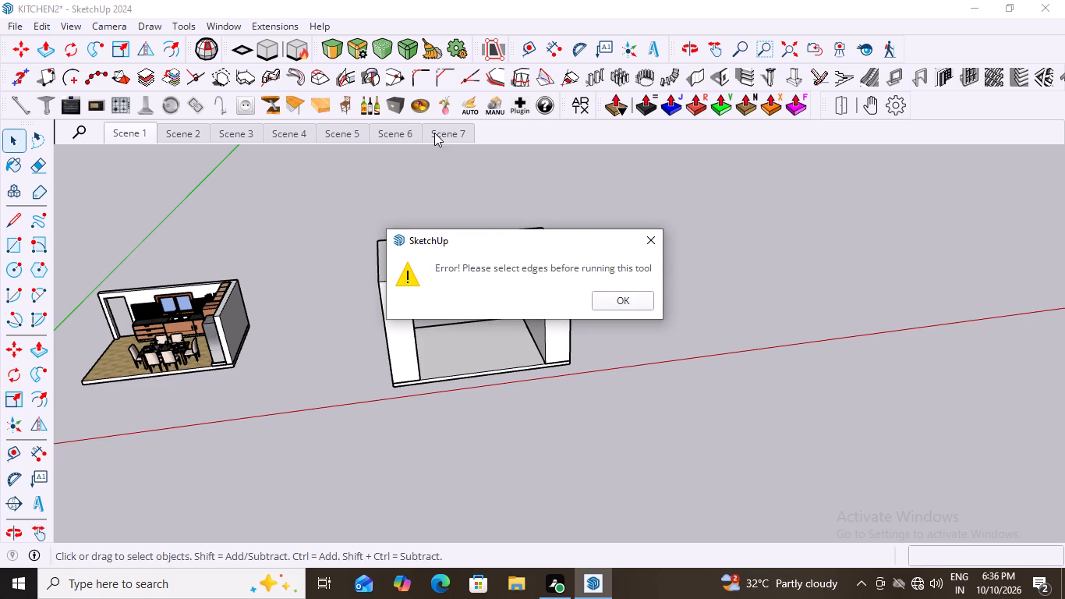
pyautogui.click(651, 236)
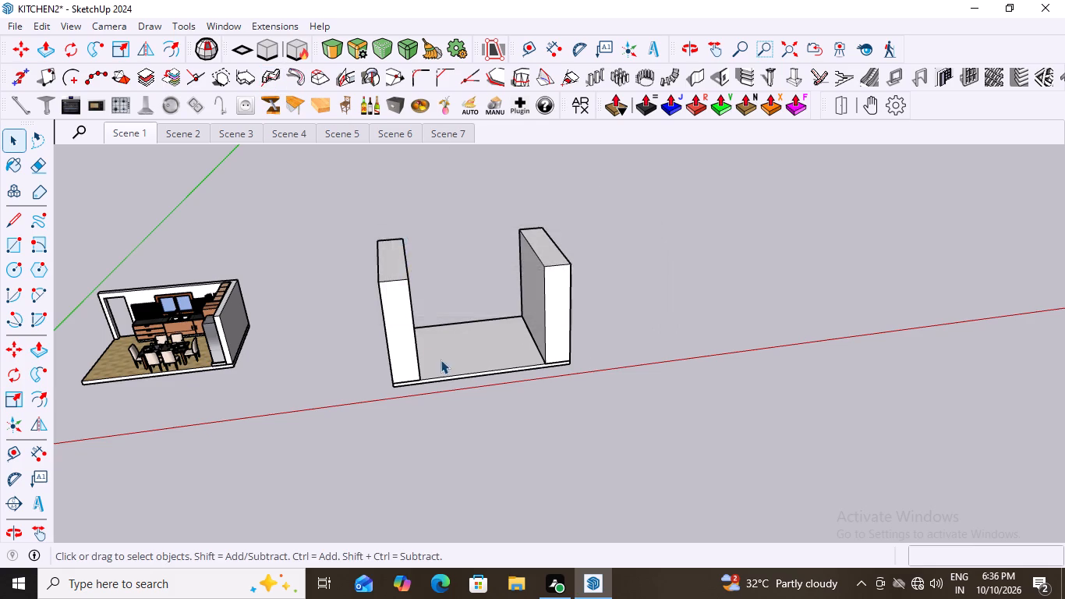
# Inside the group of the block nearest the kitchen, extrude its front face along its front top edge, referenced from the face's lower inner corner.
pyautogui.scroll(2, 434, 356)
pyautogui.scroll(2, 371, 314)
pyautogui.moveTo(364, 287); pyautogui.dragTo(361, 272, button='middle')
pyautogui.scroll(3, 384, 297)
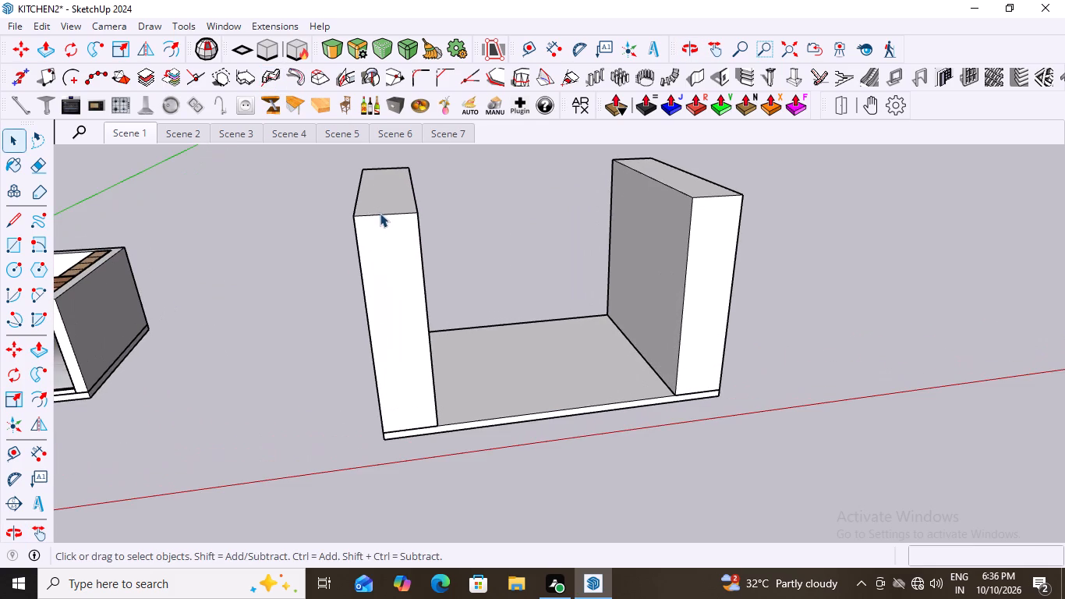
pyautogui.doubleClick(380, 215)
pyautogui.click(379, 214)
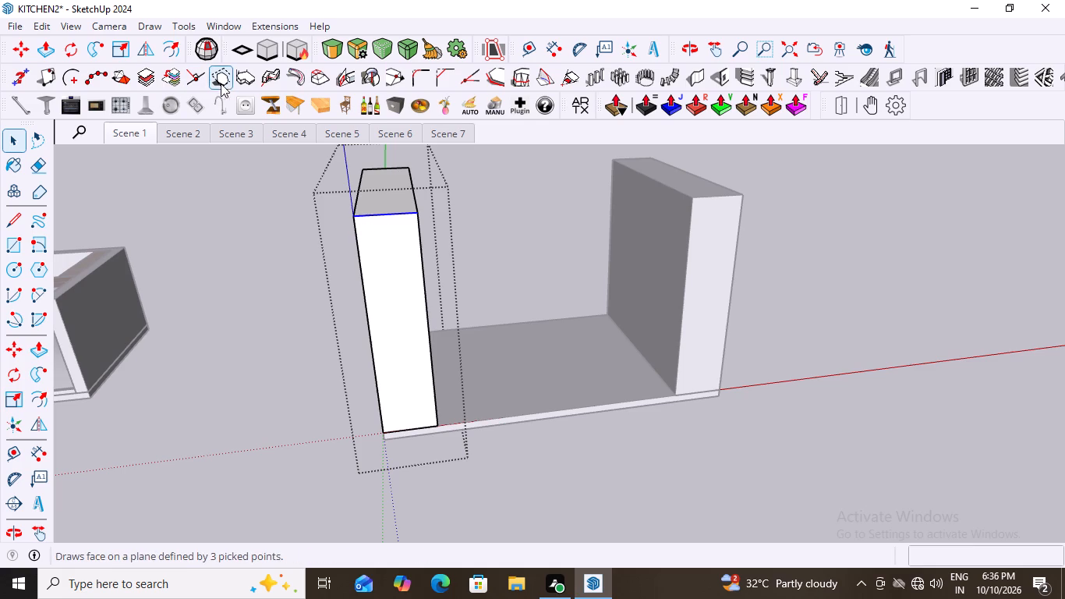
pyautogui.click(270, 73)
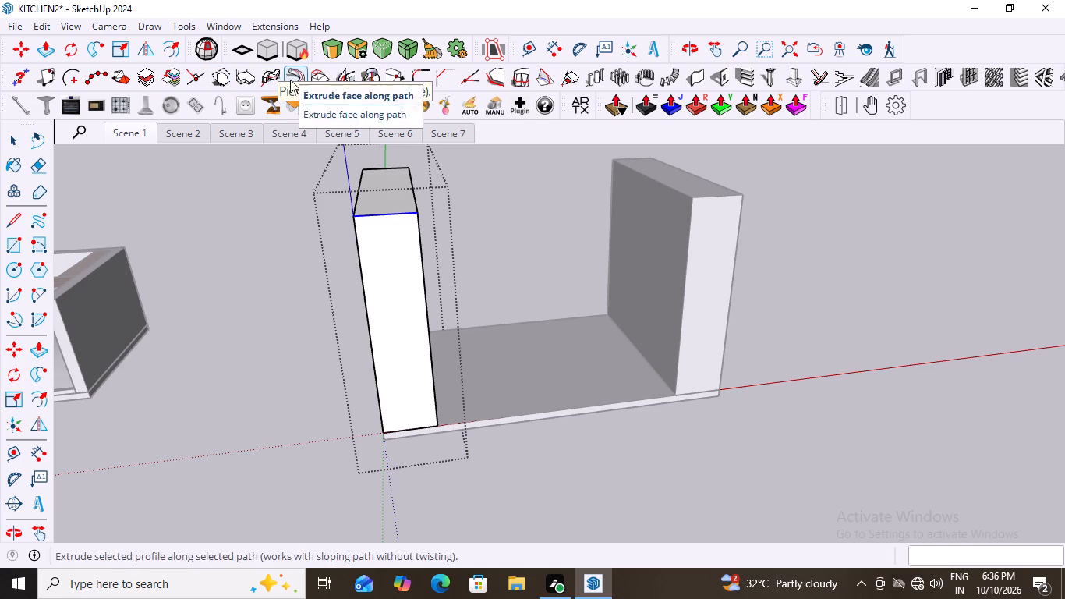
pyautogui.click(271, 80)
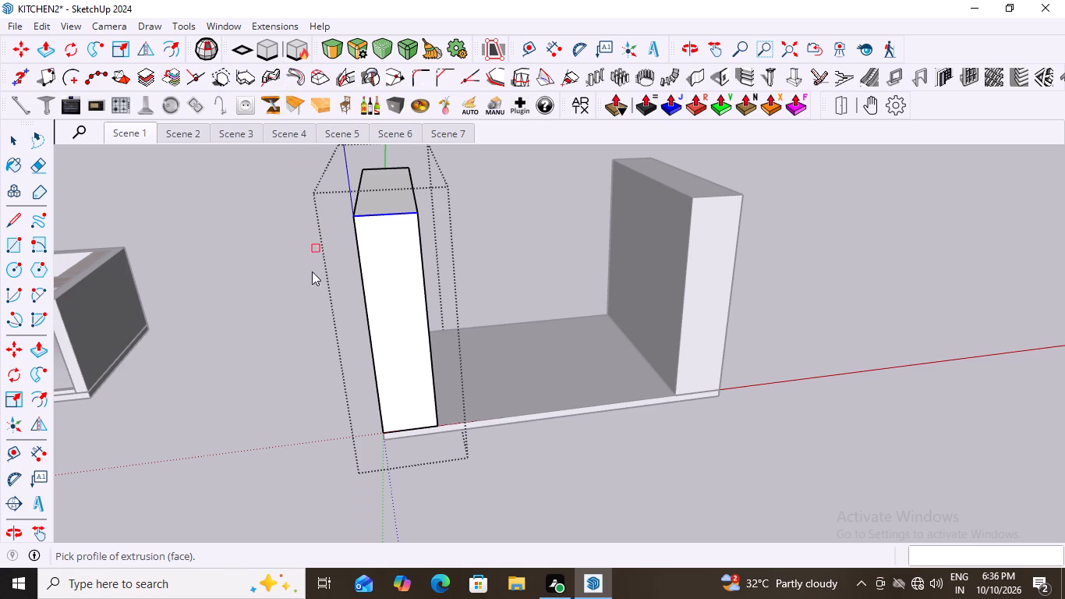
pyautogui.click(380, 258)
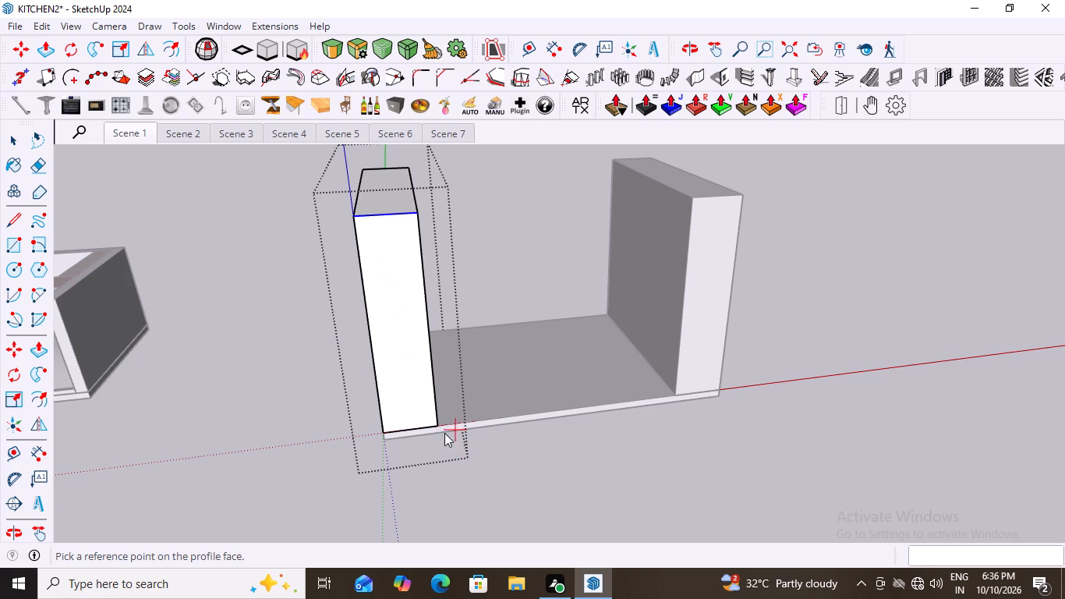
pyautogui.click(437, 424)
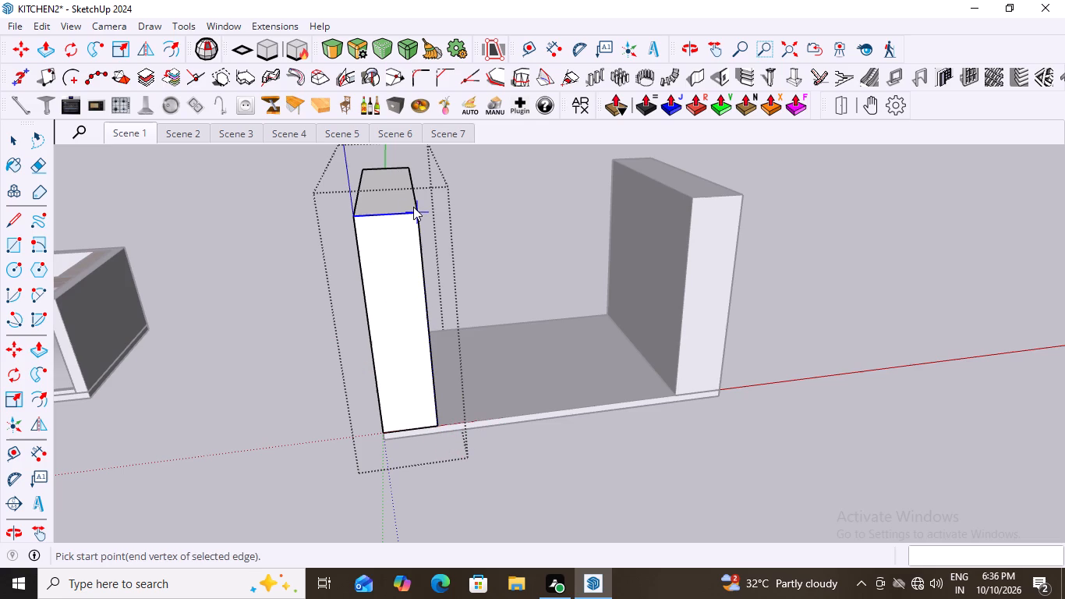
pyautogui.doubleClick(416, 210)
# Examine the piece extruded above the block nearest the kitchen from the front, side and below.
pyautogui.scroll(-6, 380, 282)
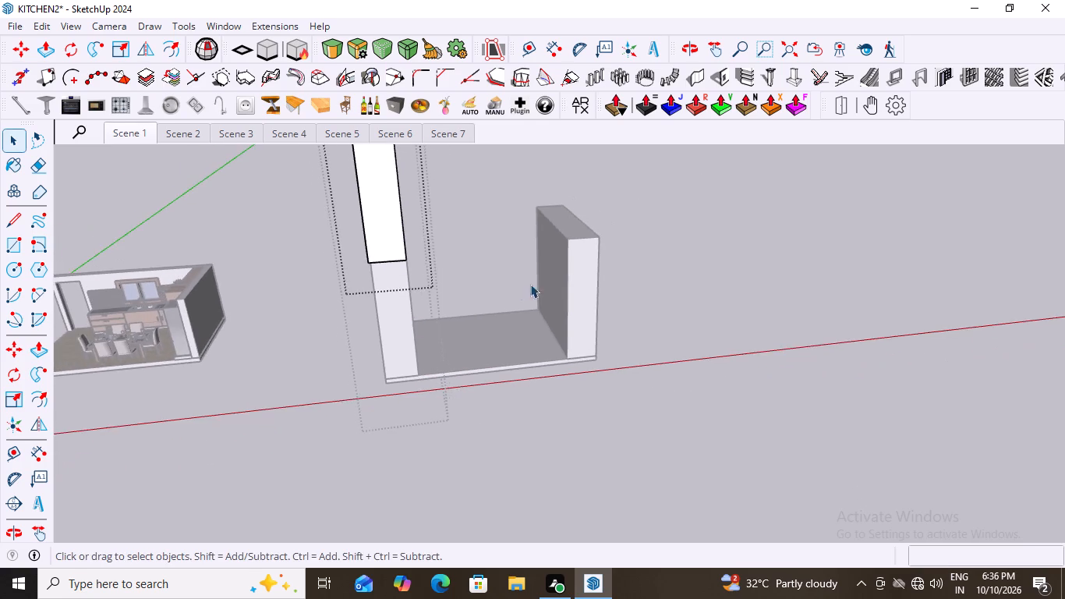
pyautogui.moveTo(527, 285); pyautogui.dragTo(857, 317, button='middle')
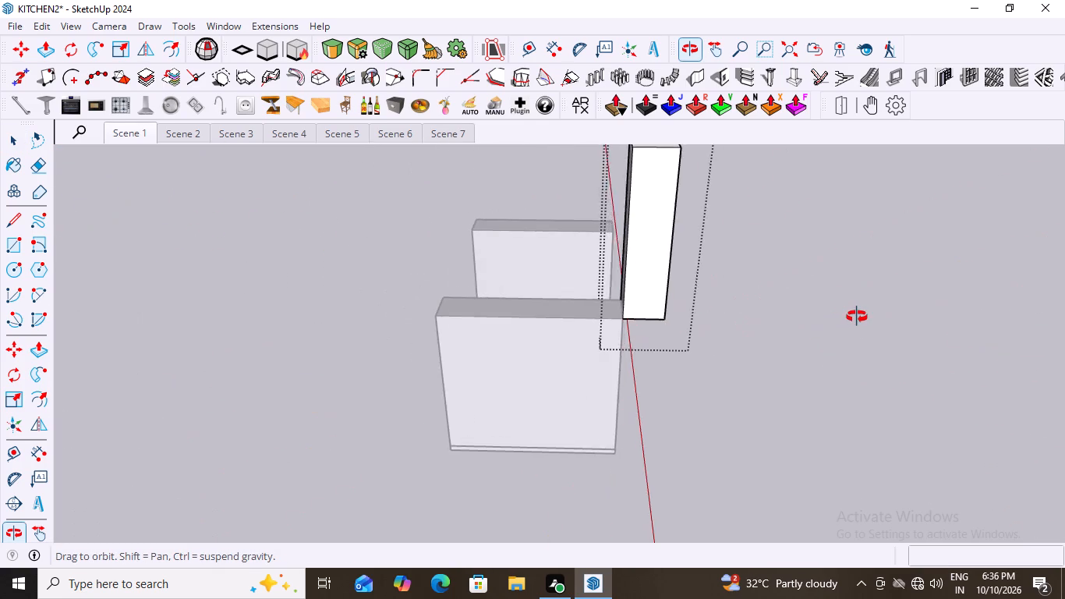
pyautogui.moveTo(857, 317); pyautogui.dragTo(525, 315, button='middle')
pyautogui.scroll(-3, 557, 323)
pyautogui.scroll(-3, 460, 279)
pyautogui.press('space')
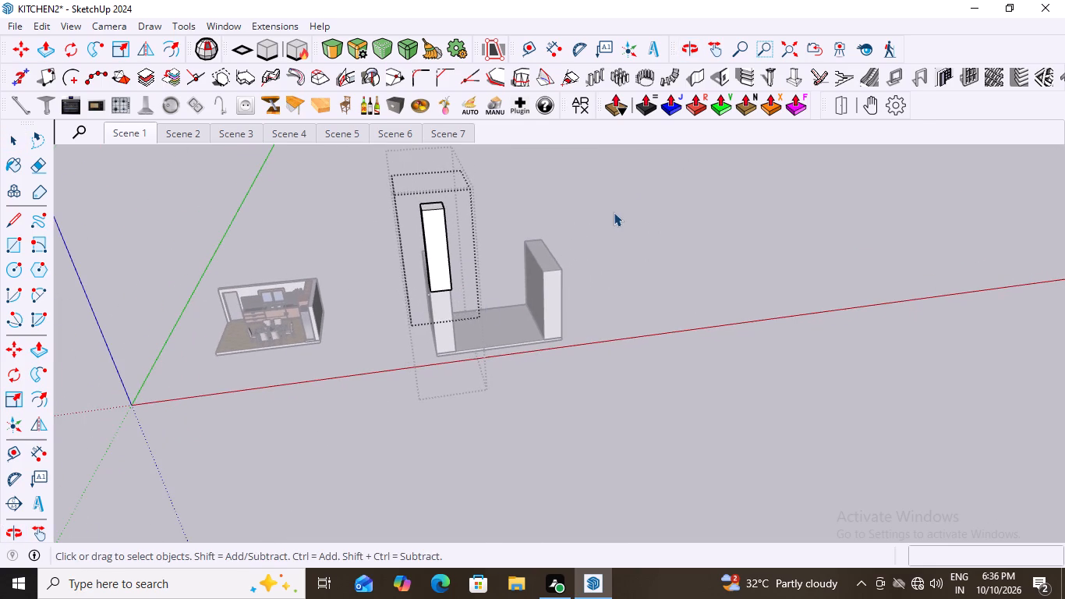
pyautogui.click(614, 211)
pyautogui.moveTo(524, 281); pyautogui.dragTo(756, 129, button='middle')
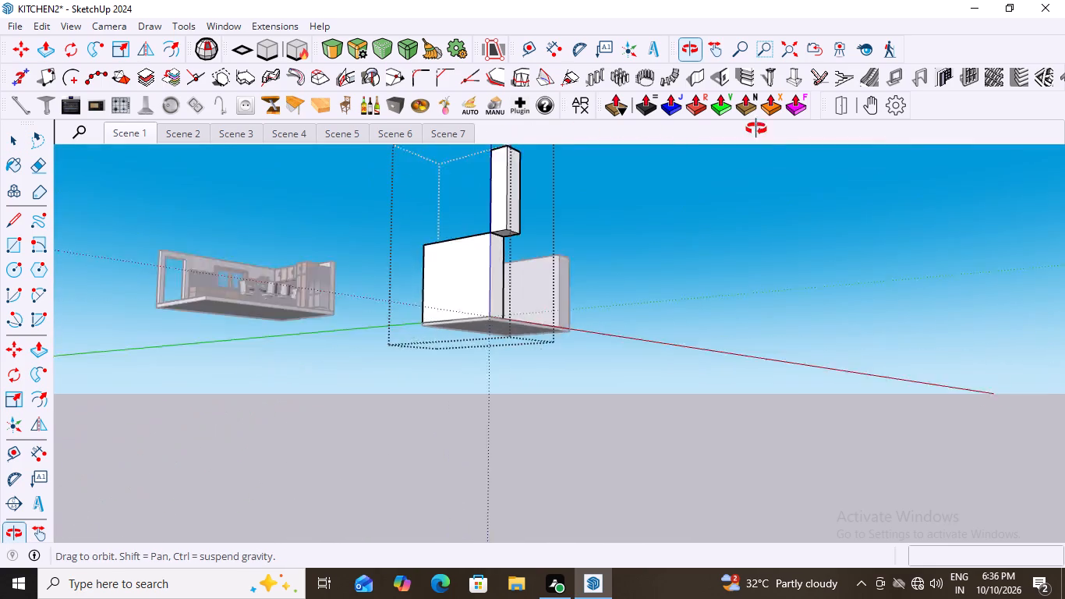
pyautogui.moveTo(756, 129); pyautogui.dragTo(531, 307, button='middle')
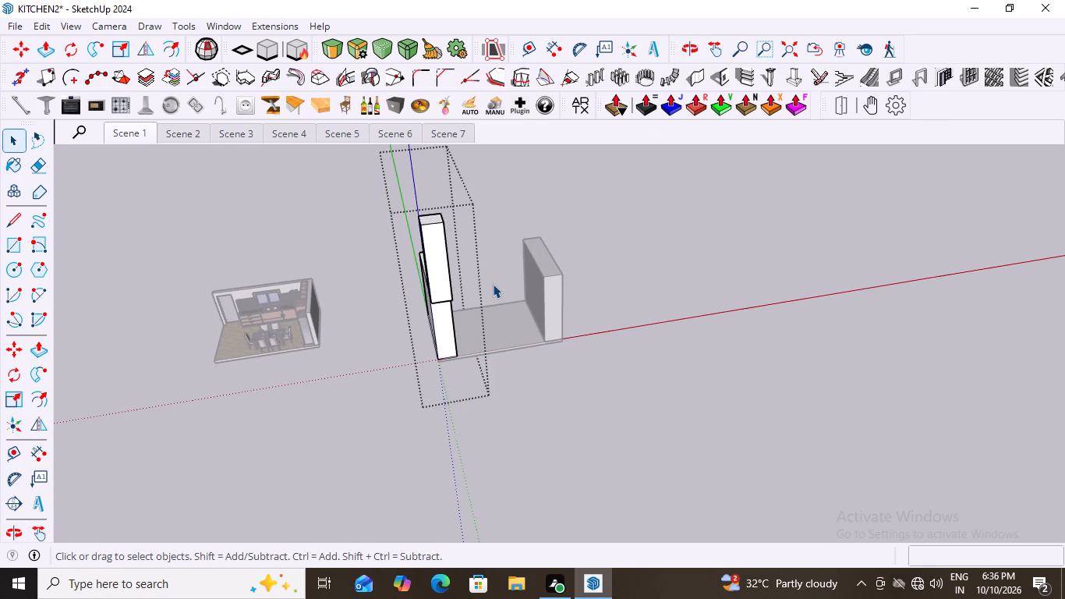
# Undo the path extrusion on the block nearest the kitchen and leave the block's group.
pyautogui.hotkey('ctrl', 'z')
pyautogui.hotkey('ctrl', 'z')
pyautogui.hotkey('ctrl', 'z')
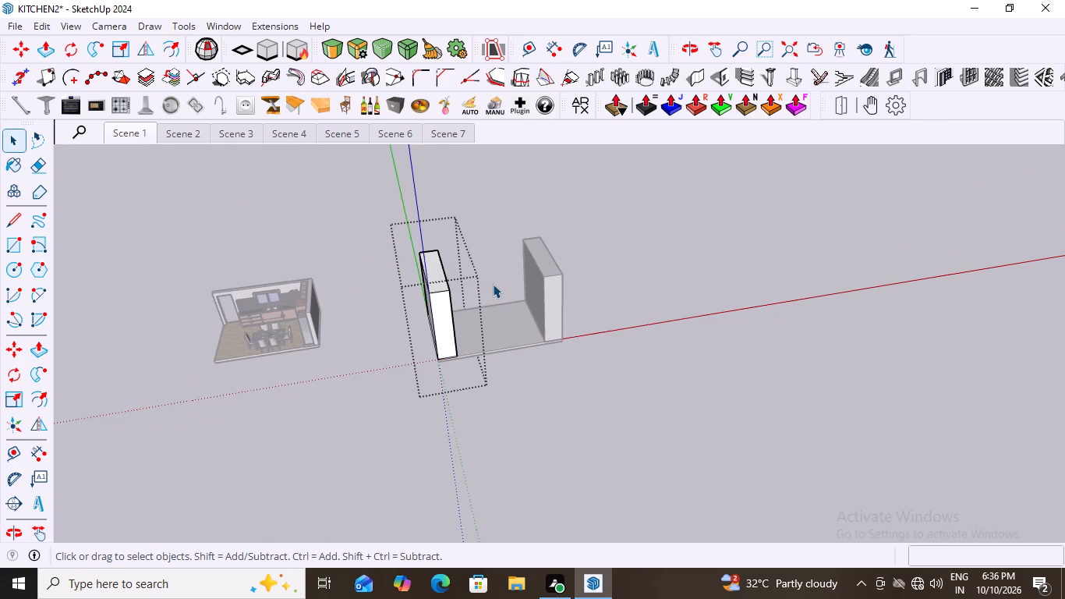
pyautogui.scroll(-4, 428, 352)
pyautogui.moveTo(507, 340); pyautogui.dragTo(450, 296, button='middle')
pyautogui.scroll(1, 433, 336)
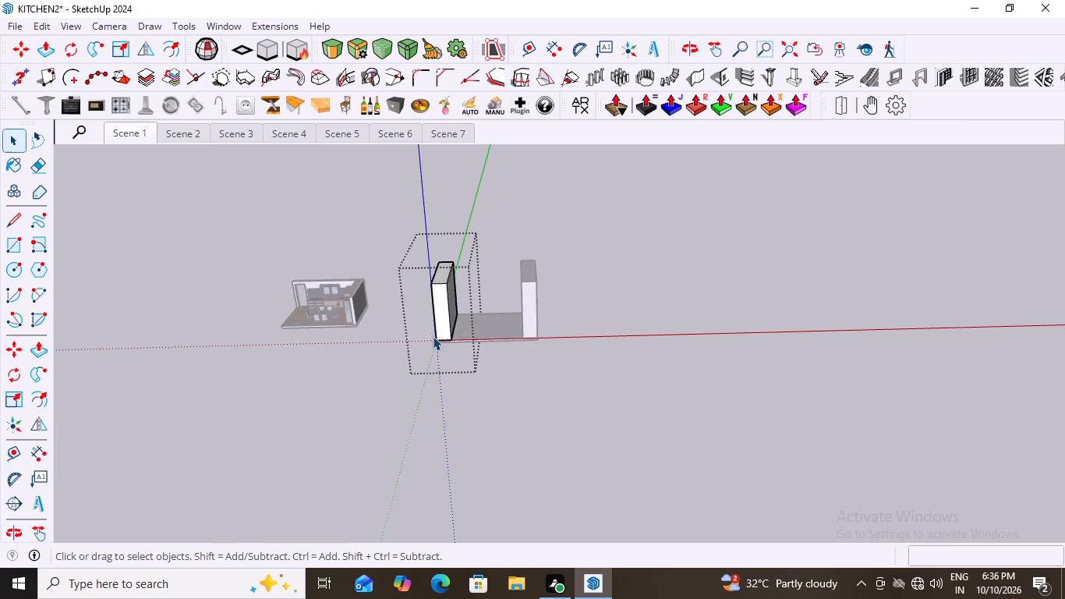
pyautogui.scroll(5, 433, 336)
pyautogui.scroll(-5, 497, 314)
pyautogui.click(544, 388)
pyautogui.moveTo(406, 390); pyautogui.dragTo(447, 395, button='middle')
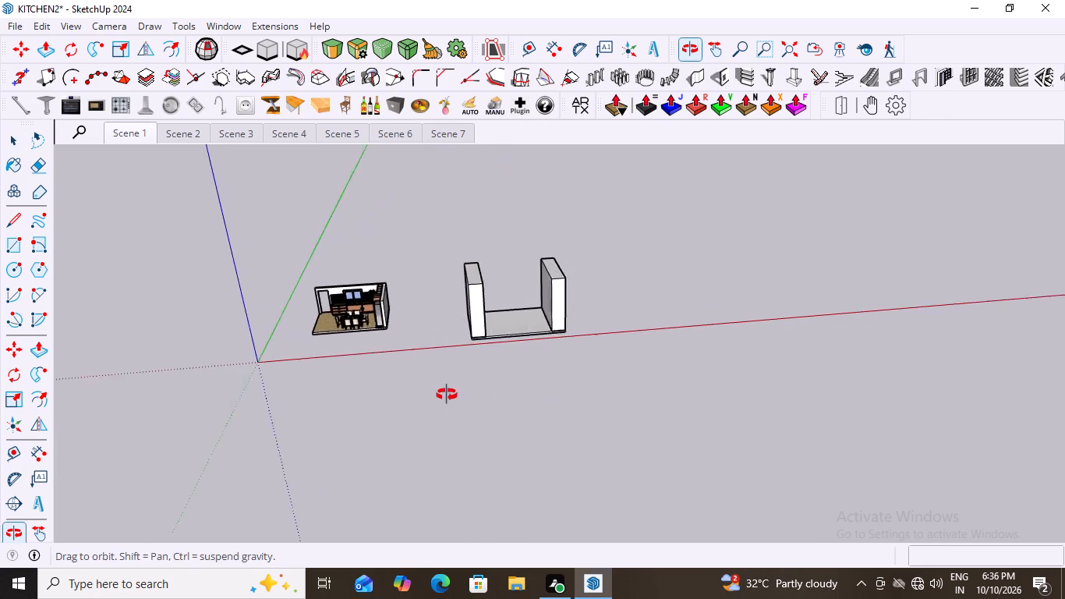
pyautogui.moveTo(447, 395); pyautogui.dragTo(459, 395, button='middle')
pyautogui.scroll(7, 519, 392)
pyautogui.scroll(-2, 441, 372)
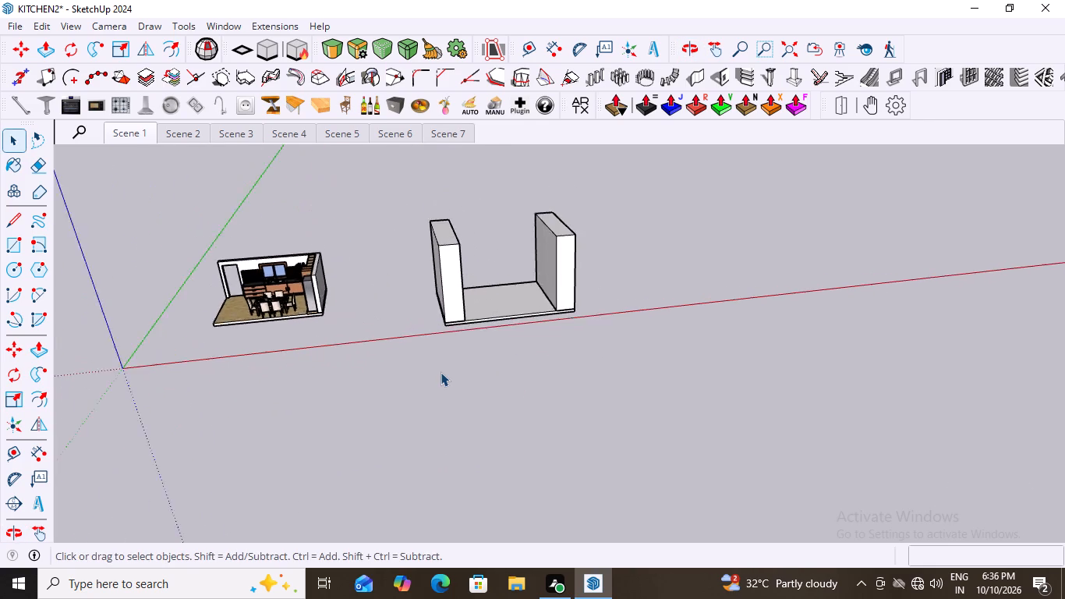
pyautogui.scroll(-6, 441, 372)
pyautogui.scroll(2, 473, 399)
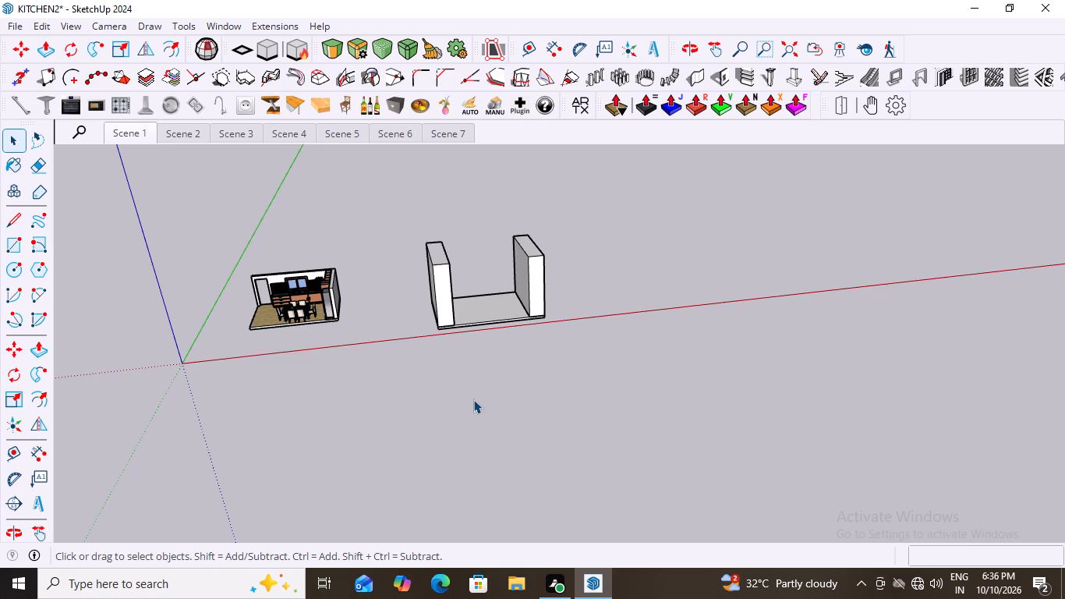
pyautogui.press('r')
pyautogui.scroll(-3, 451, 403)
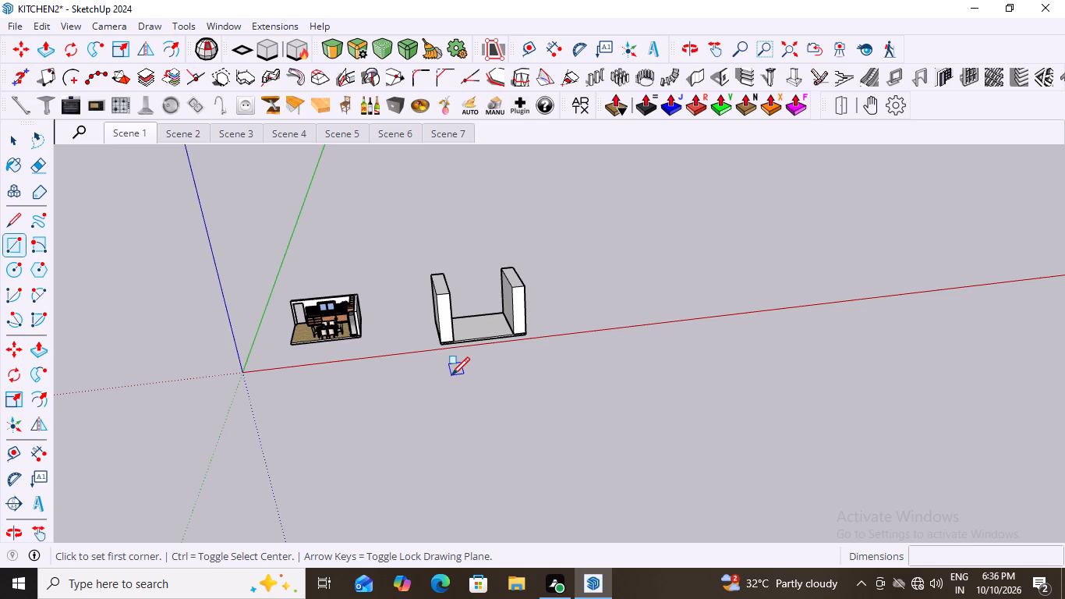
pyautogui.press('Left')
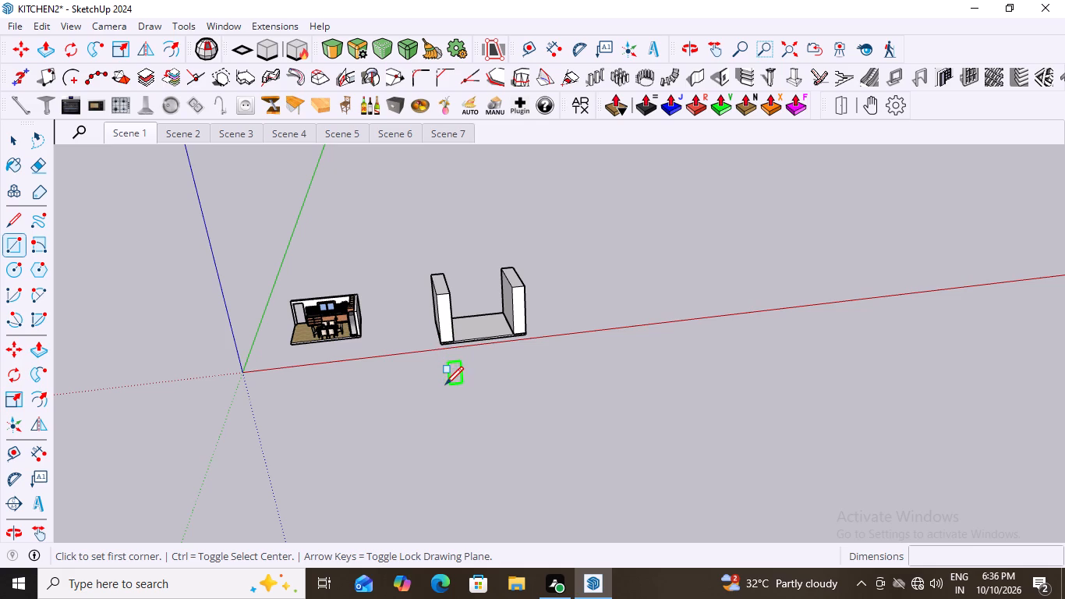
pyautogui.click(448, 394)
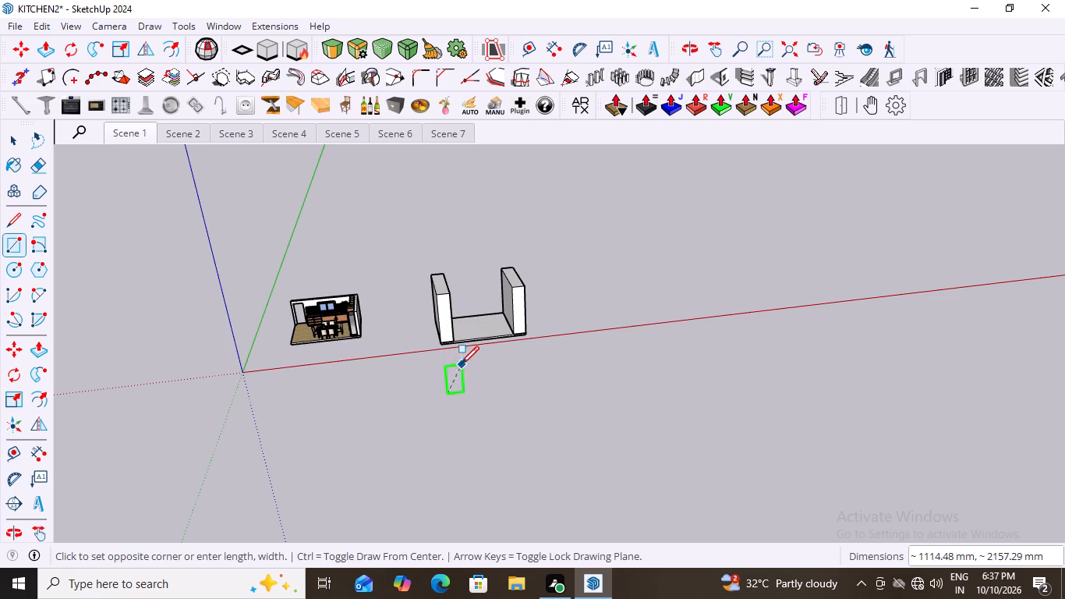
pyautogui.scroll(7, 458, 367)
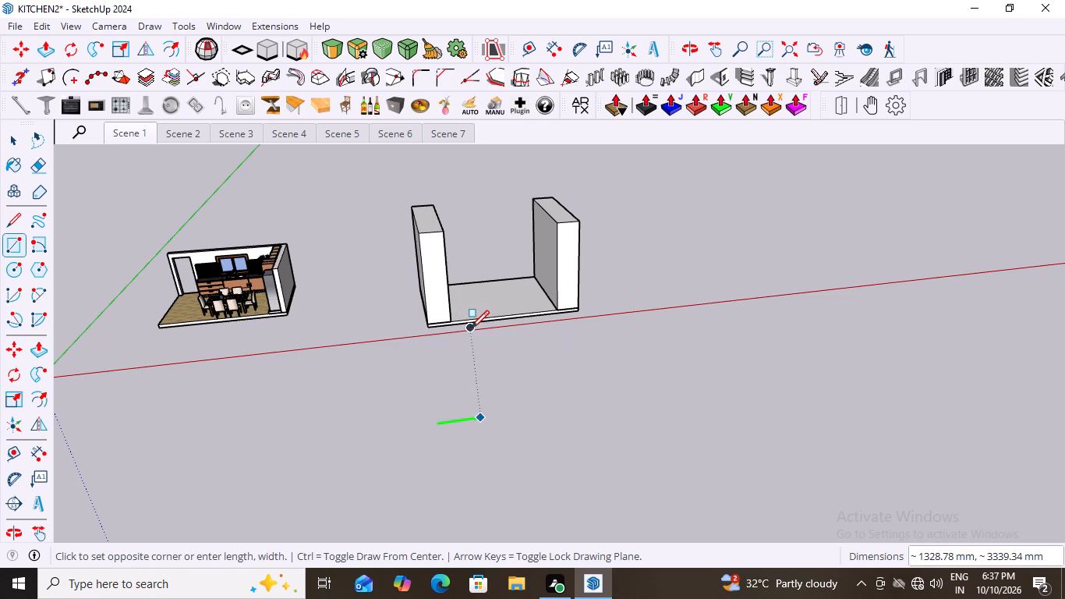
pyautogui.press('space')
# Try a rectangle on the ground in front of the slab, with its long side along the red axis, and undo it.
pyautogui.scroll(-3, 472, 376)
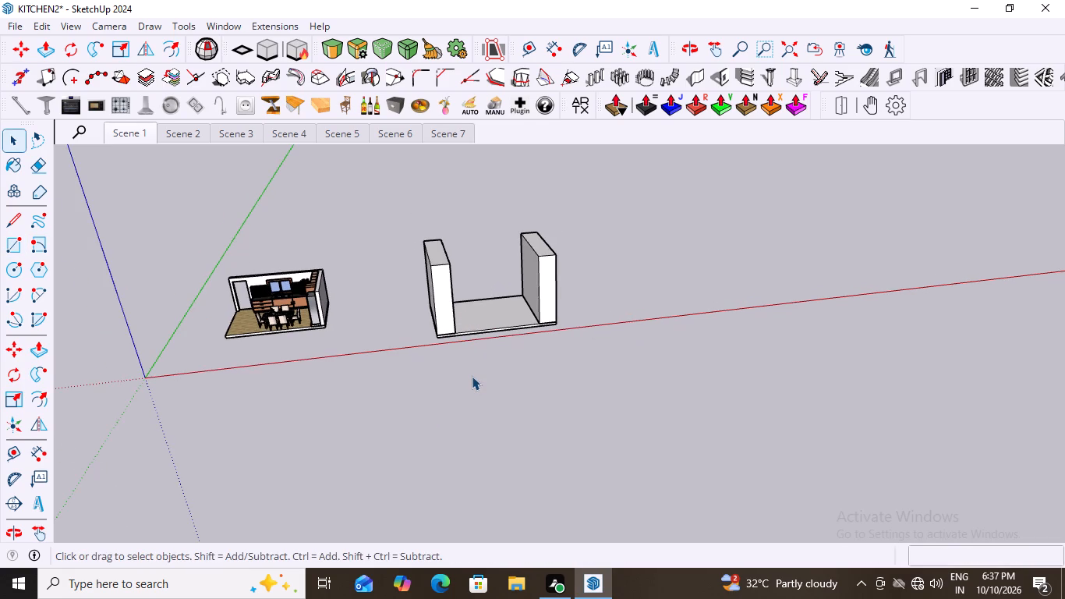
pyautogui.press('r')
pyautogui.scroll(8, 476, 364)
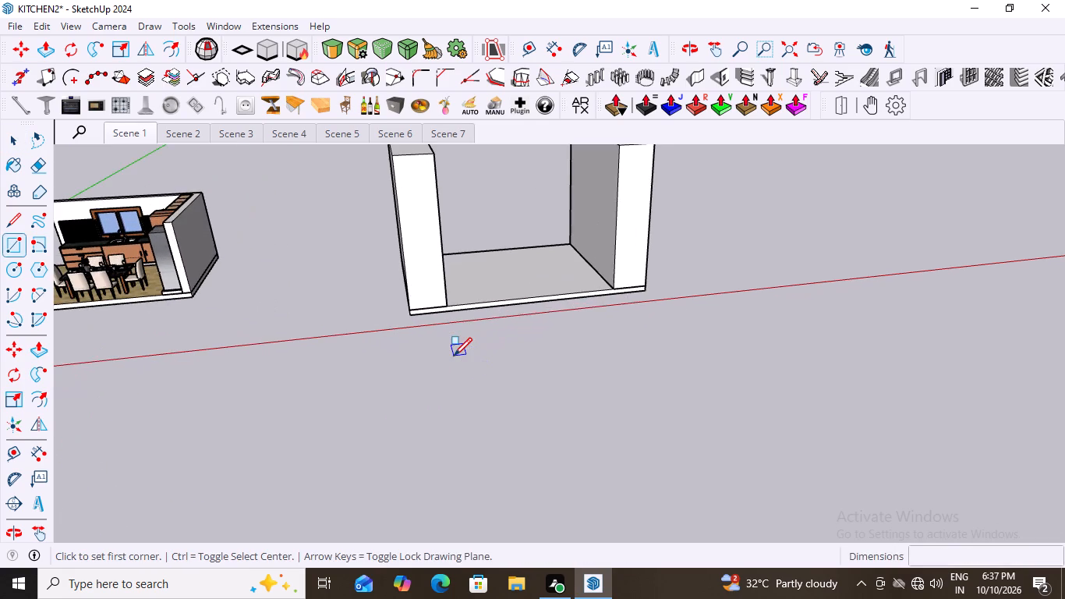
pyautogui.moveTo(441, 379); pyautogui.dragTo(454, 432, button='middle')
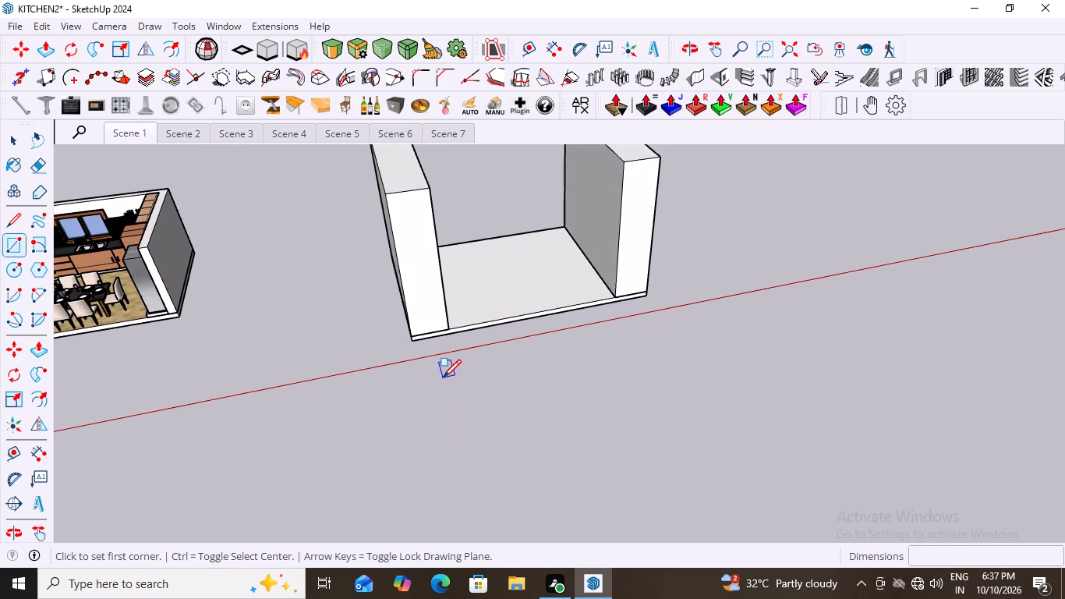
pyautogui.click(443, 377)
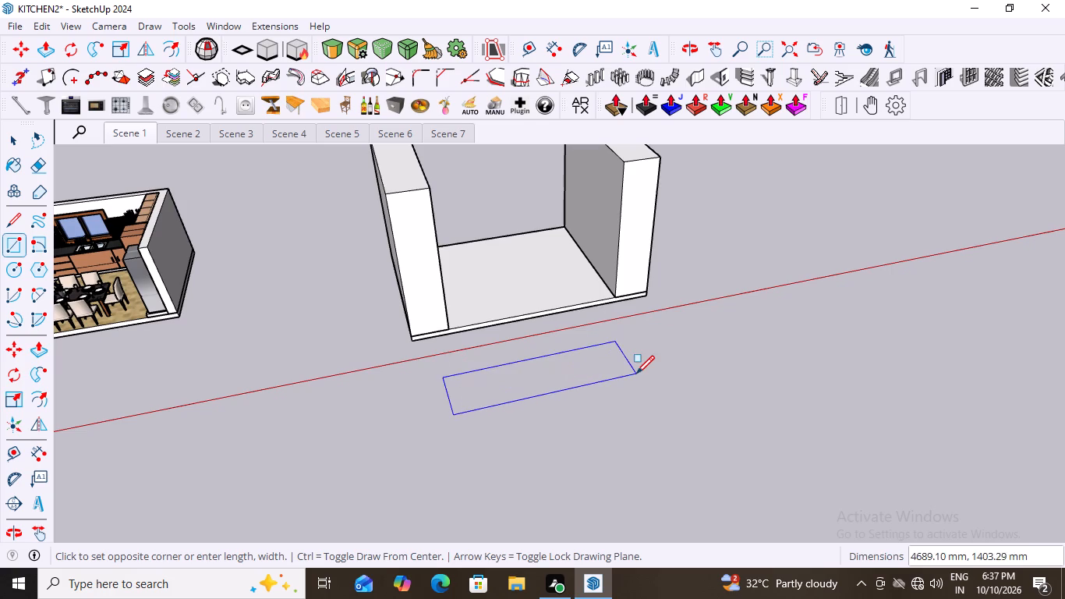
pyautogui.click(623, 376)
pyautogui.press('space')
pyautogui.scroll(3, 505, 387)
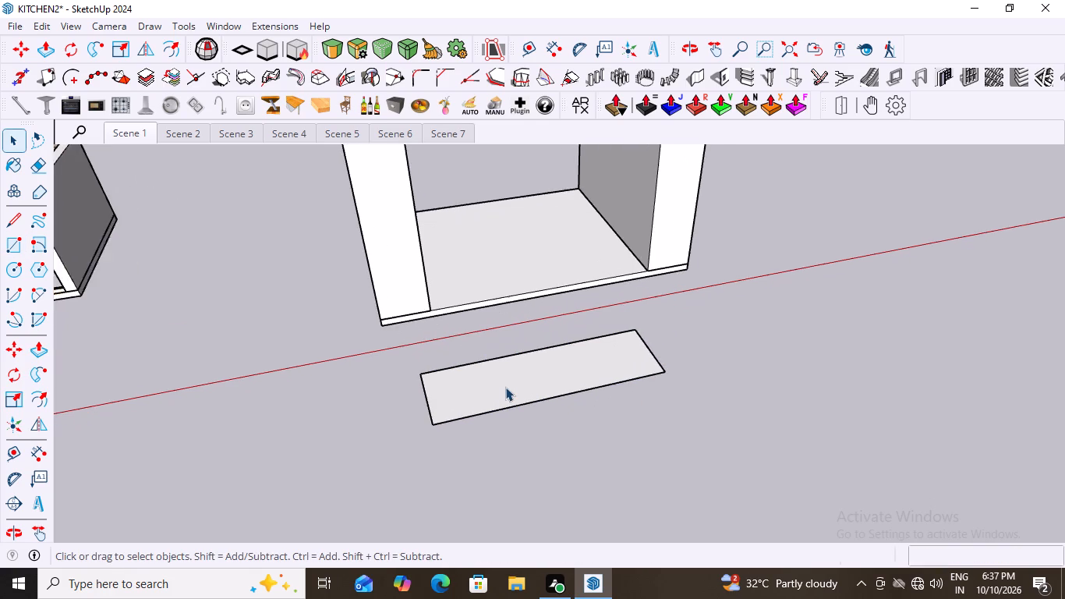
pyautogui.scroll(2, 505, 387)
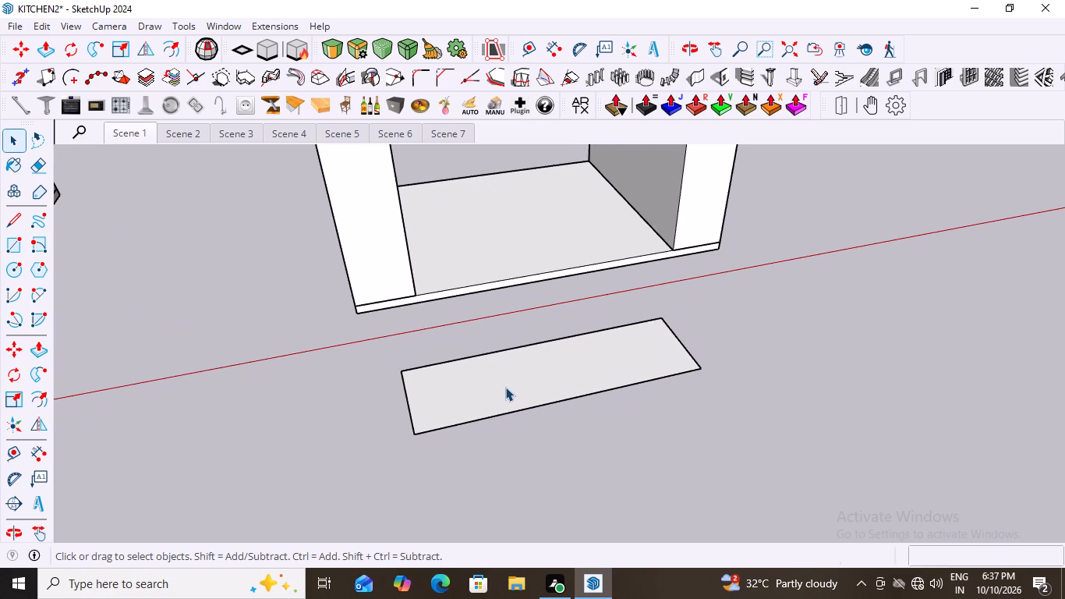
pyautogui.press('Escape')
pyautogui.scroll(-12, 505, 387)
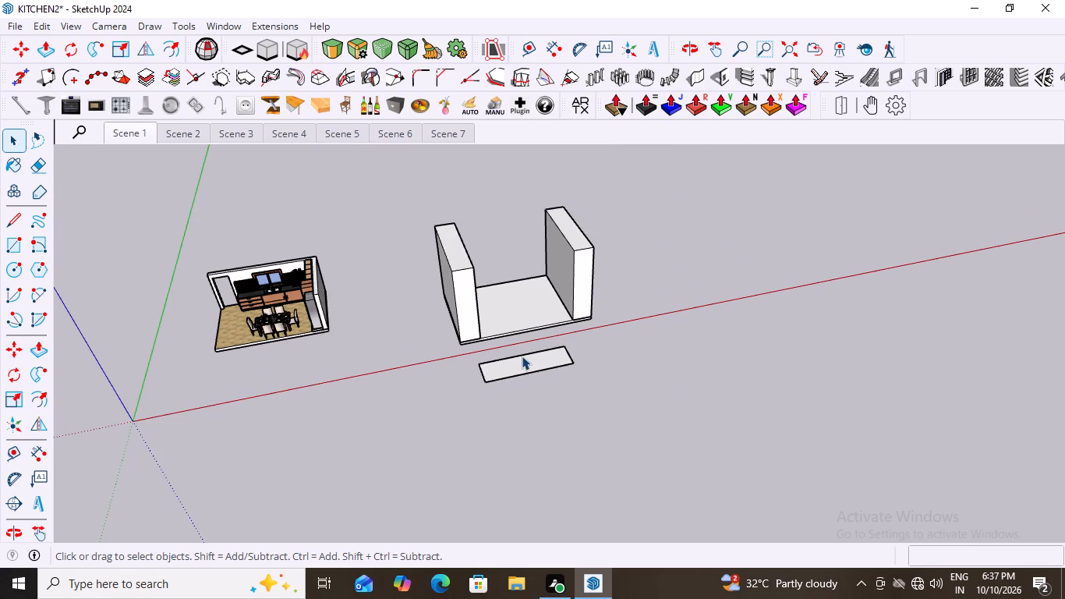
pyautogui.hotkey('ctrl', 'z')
# Draw a rectangle about 1183 mm by 4030 mm on the ground in front of the slab, its long side running away from it.
pyautogui.press('r')
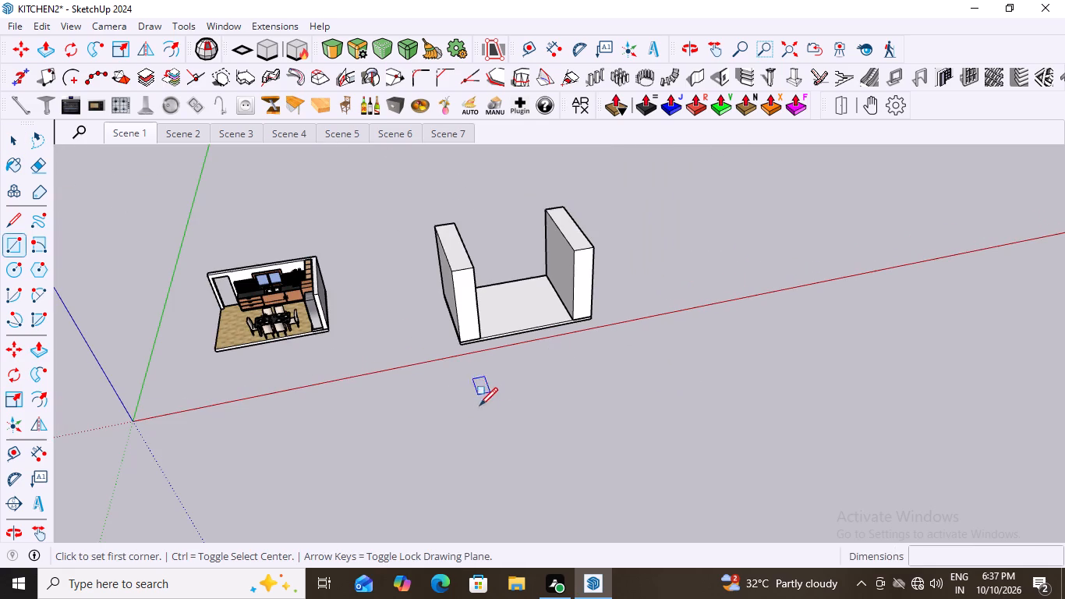
pyautogui.scroll(6, 487, 399)
pyautogui.click(460, 350)
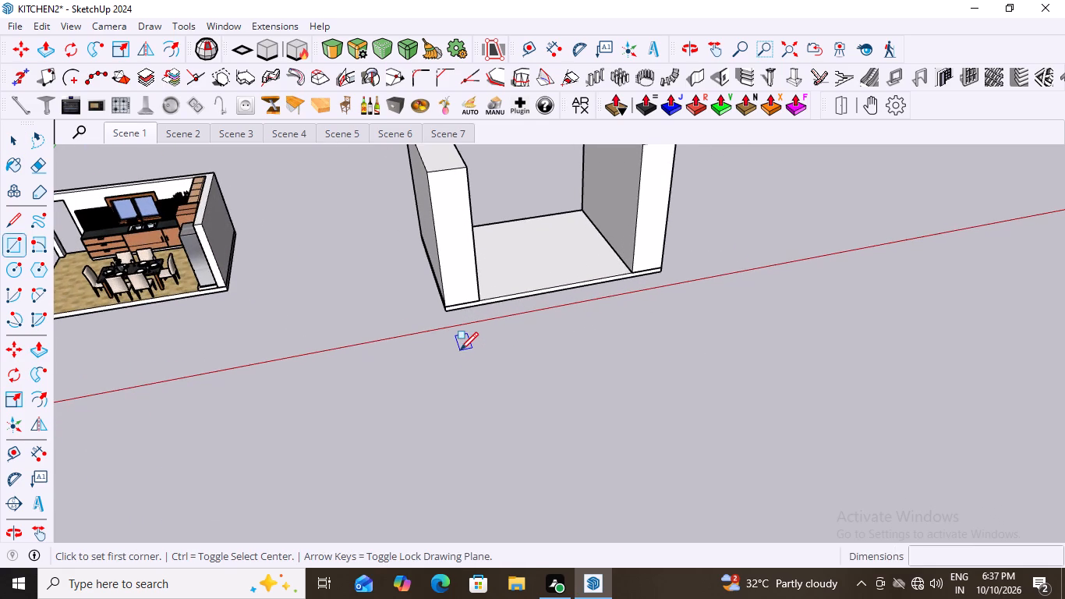
pyautogui.click(547, 445)
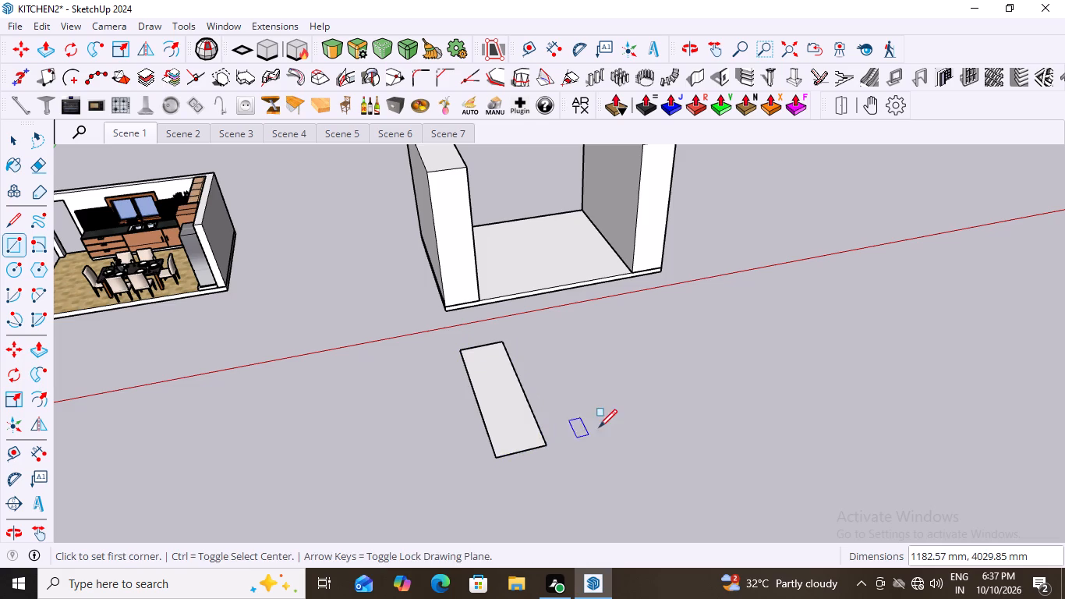
pyautogui.press('space')
# Group the new rectangle's face together with its edges.
pyautogui.click(508, 395)
pyautogui.tripleClick(508, 395)
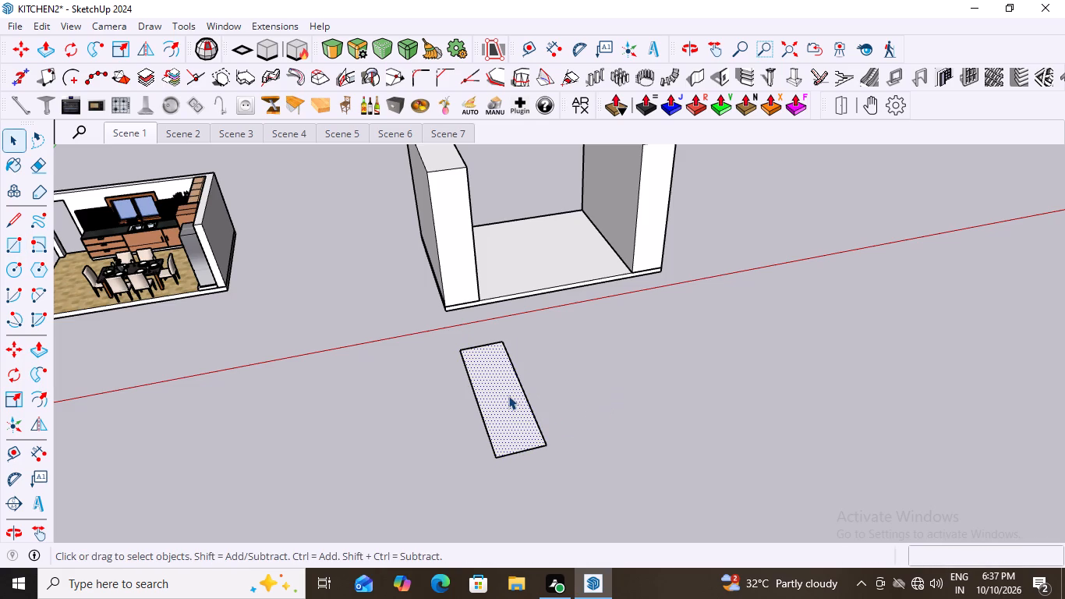
pyautogui.click(508, 395)
pyautogui.click(508, 395)
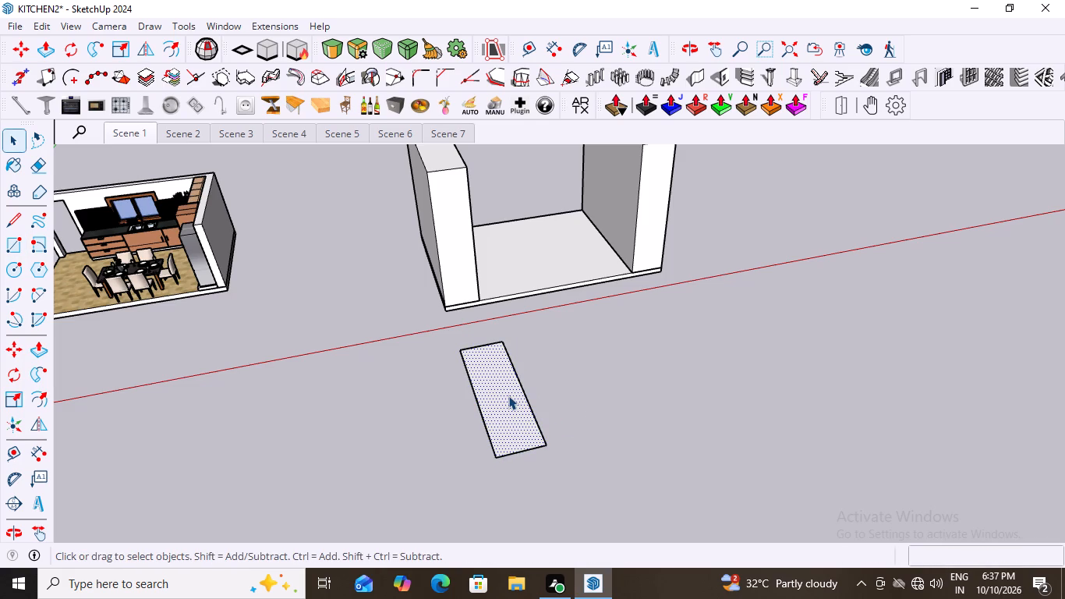
pyautogui.tripleClick(508, 395)
pyautogui.rightClick(508, 395)
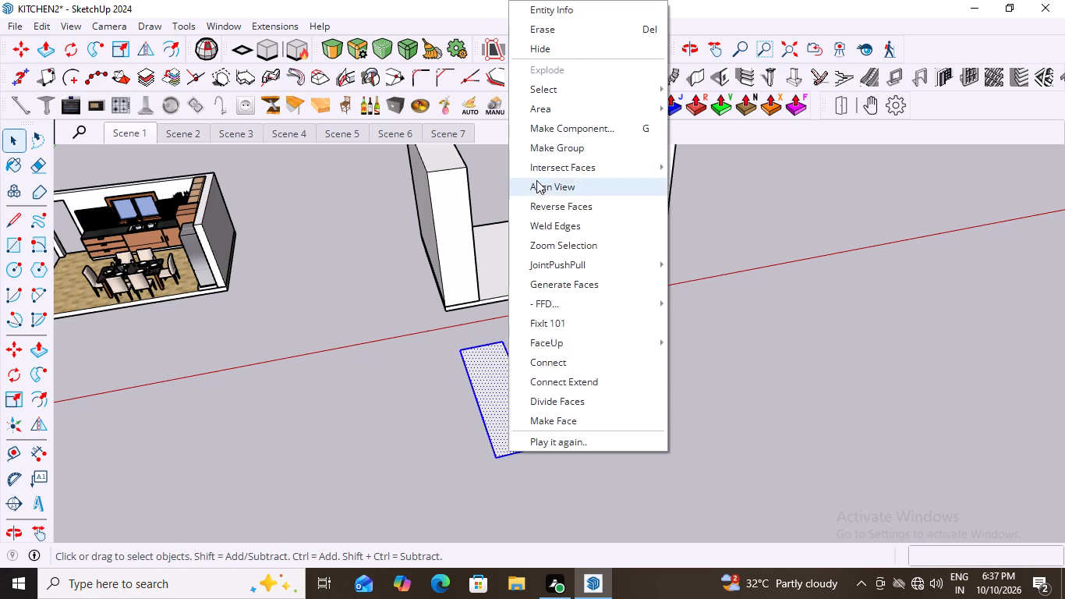
pyautogui.click(541, 151)
# Open the rectangle's group for editing and select only its face.
pyautogui.moveTo(639, 342); pyautogui.dragTo(471, 331, button='middle')
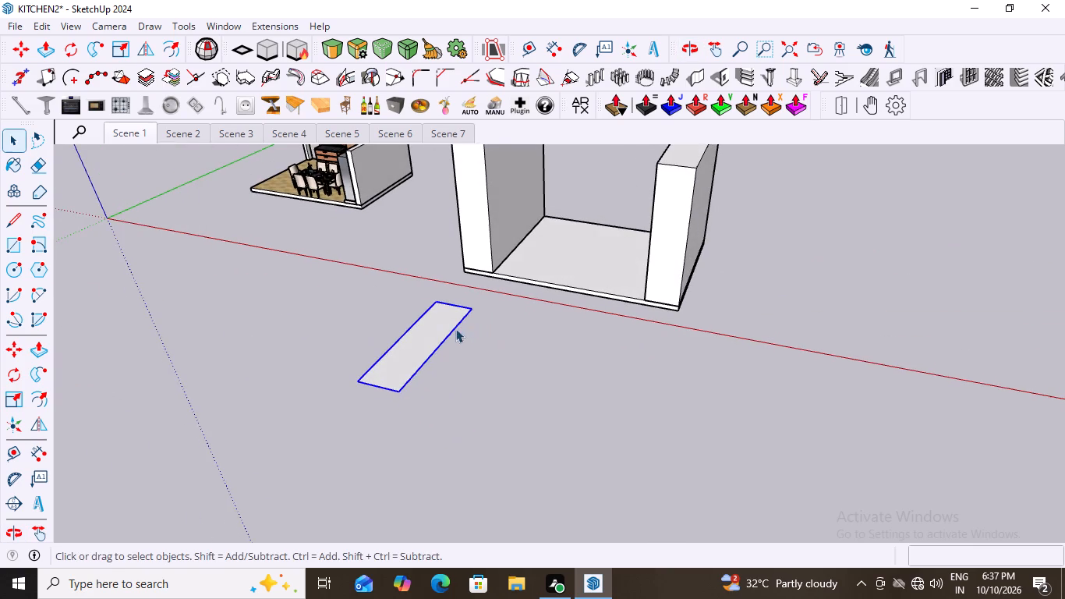
pyautogui.scroll(2, 377, 360)
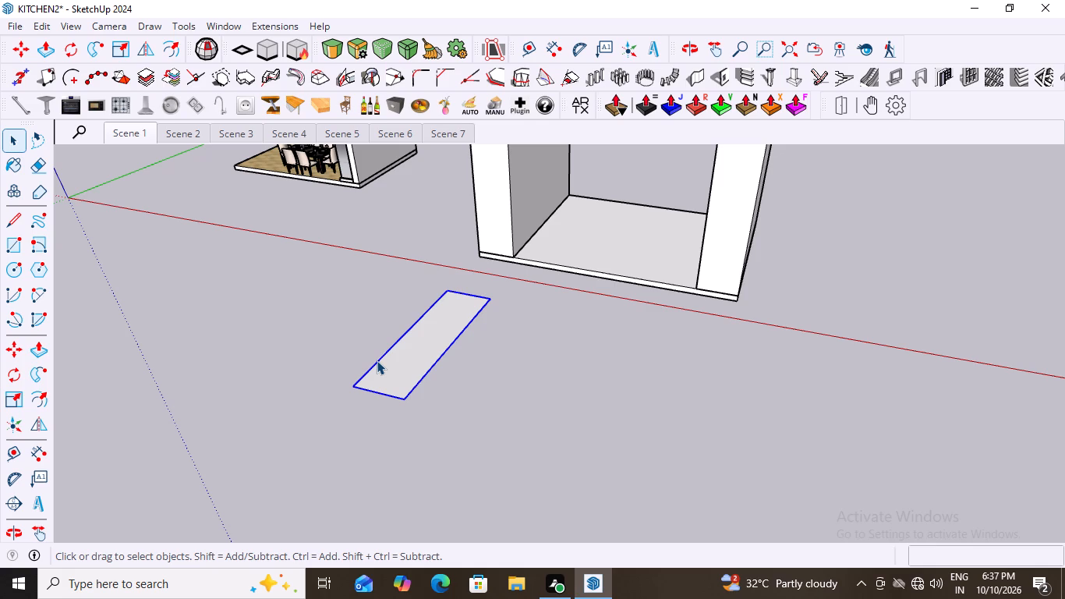
pyautogui.scroll(1, 409, 417)
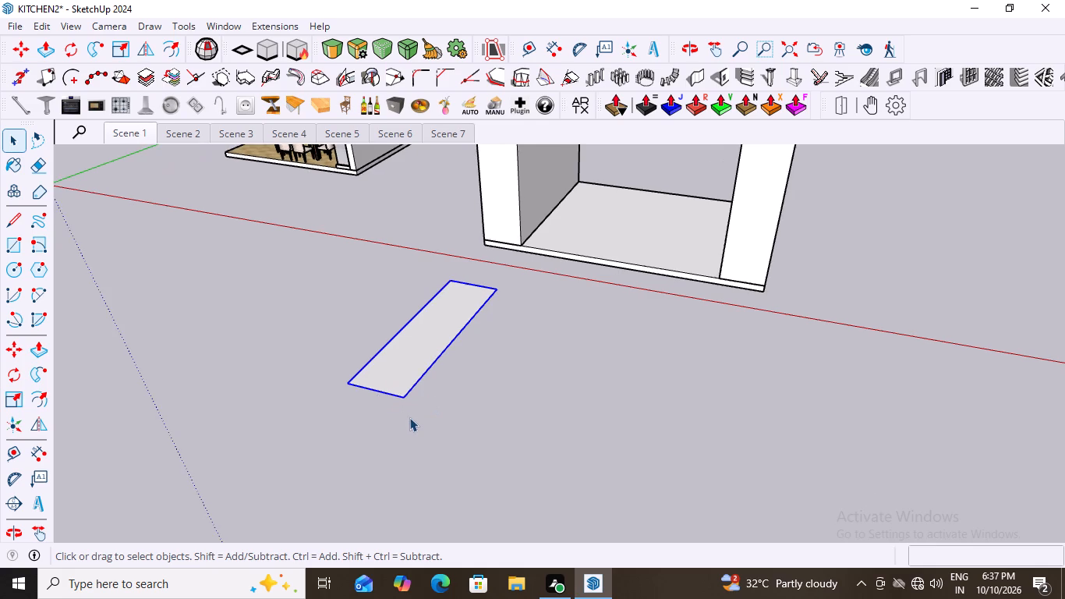
pyautogui.scroll(-7, 429, 413)
pyautogui.moveTo(411, 421); pyautogui.dragTo(432, 415, button='middle')
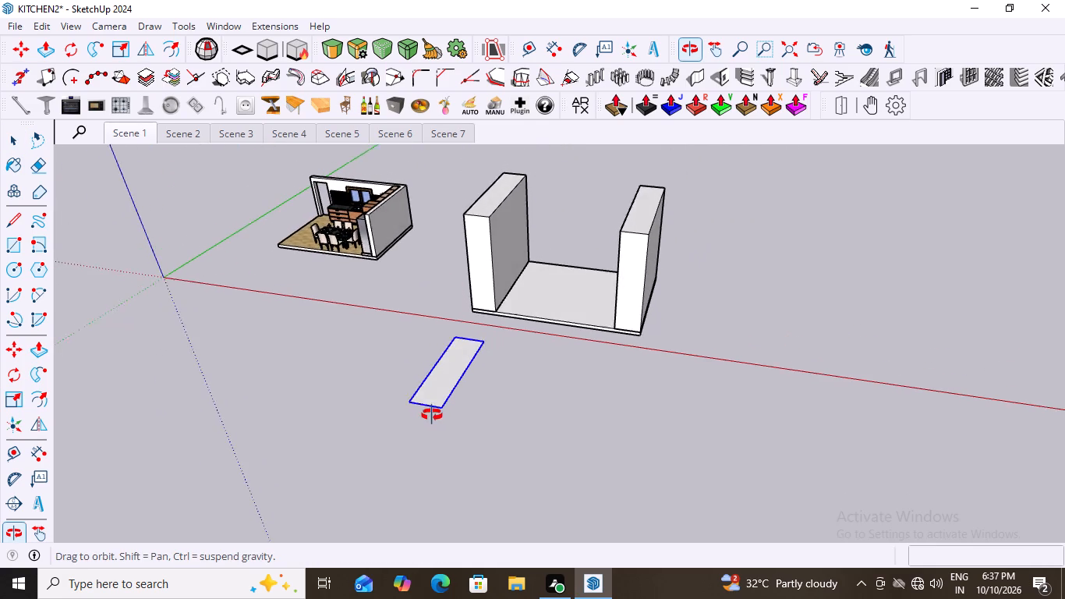
pyautogui.moveTo(432, 415); pyautogui.dragTo(431, 412, button='middle')
pyautogui.scroll(5, 442, 380)
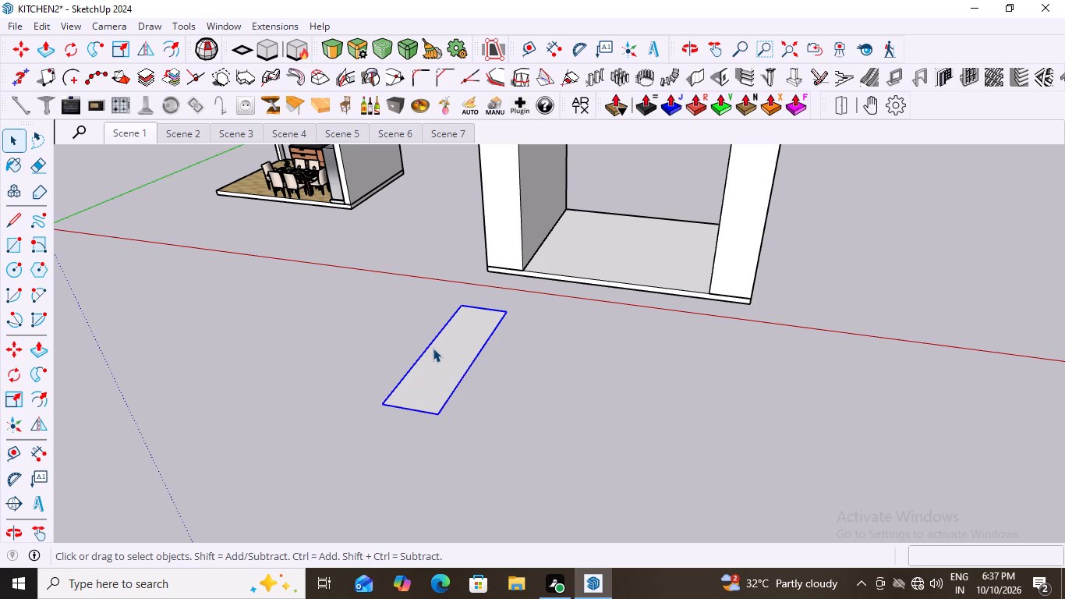
pyautogui.click(443, 360)
pyautogui.moveTo(451, 376); pyautogui.dragTo(472, 431, button='middle')
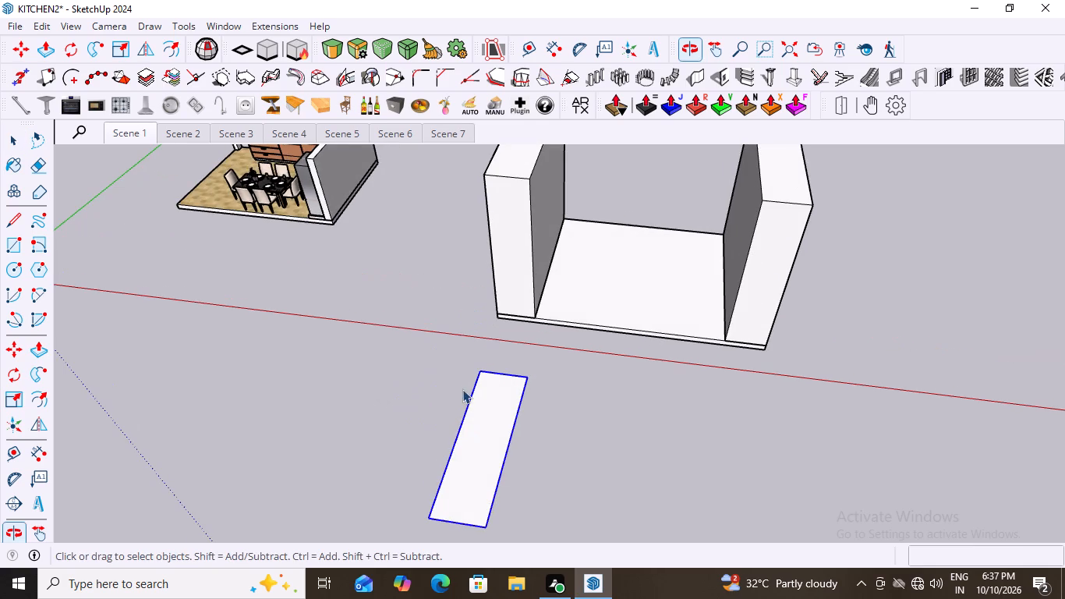
pyautogui.click(472, 407)
pyautogui.tripleClick(477, 409)
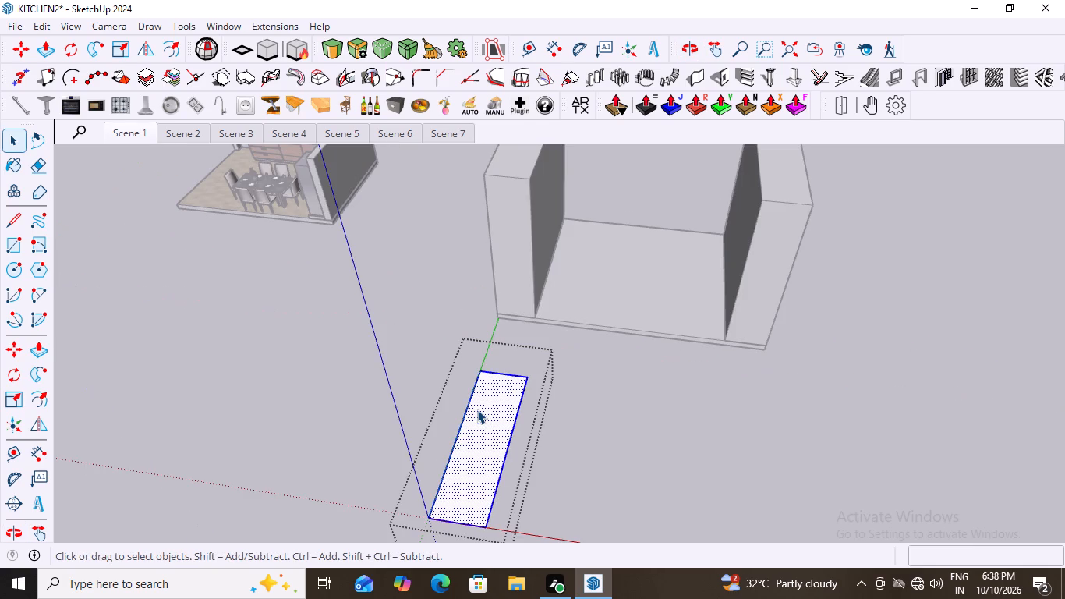
pyautogui.click(477, 409)
# Draw outward 2-point arcs on both long edges from the rectangle's corners nearest the slab, bulging about 390 mm on the kitchen side and 418 mm opposite.
pyautogui.moveTo(546, 420); pyautogui.dragTo(490, 406, button='middle')
pyautogui.scroll(2, 490, 406)
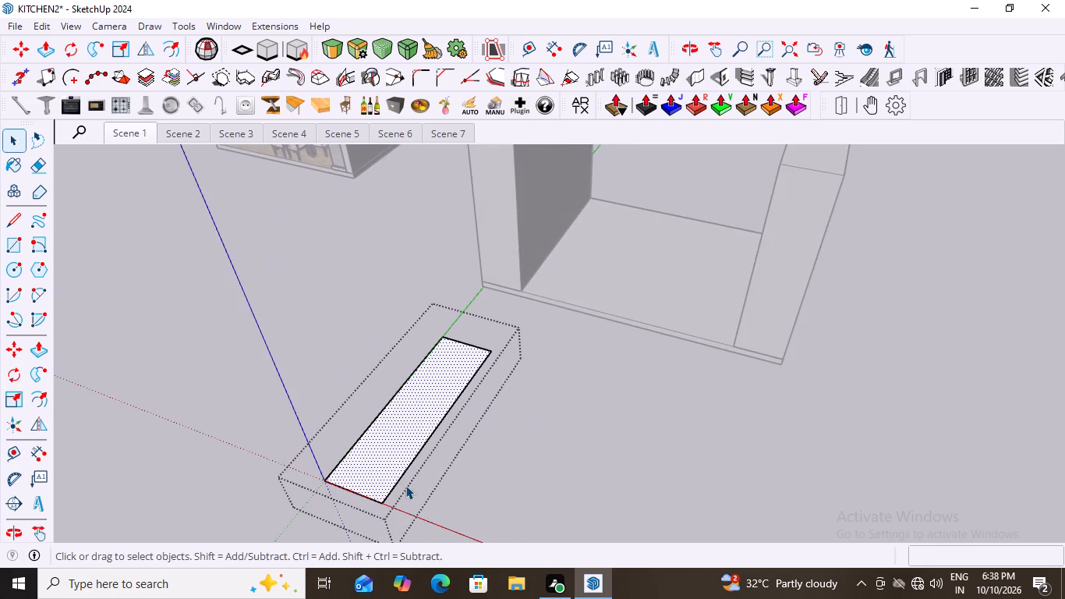
pyautogui.scroll(2, 402, 488)
pyautogui.moveTo(421, 456); pyautogui.dragTo(479, 471, button='middle')
pyautogui.scroll(1, 505, 422)
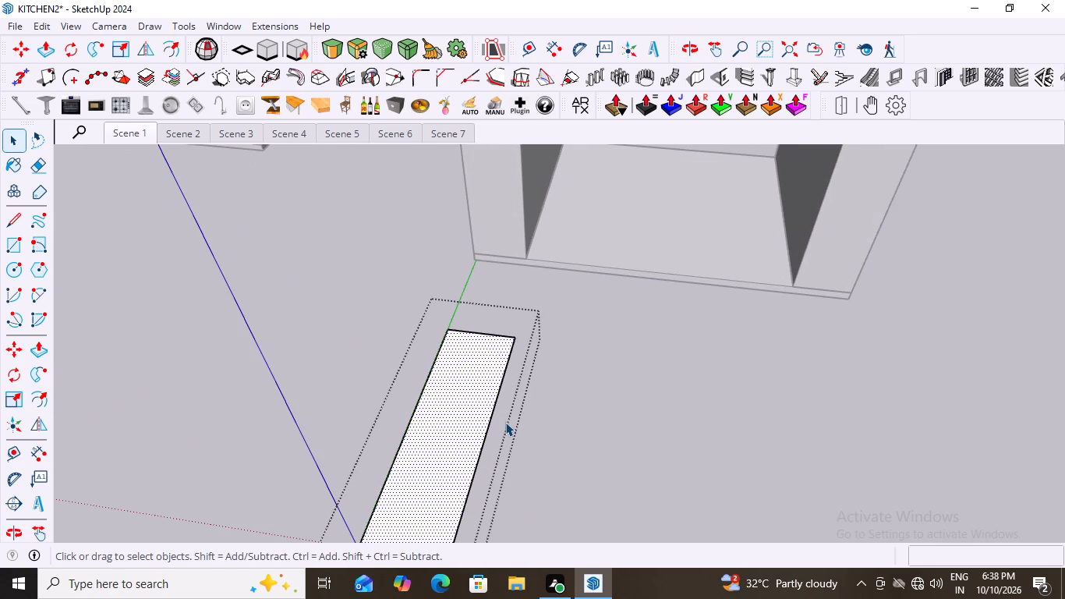
pyautogui.press('a')
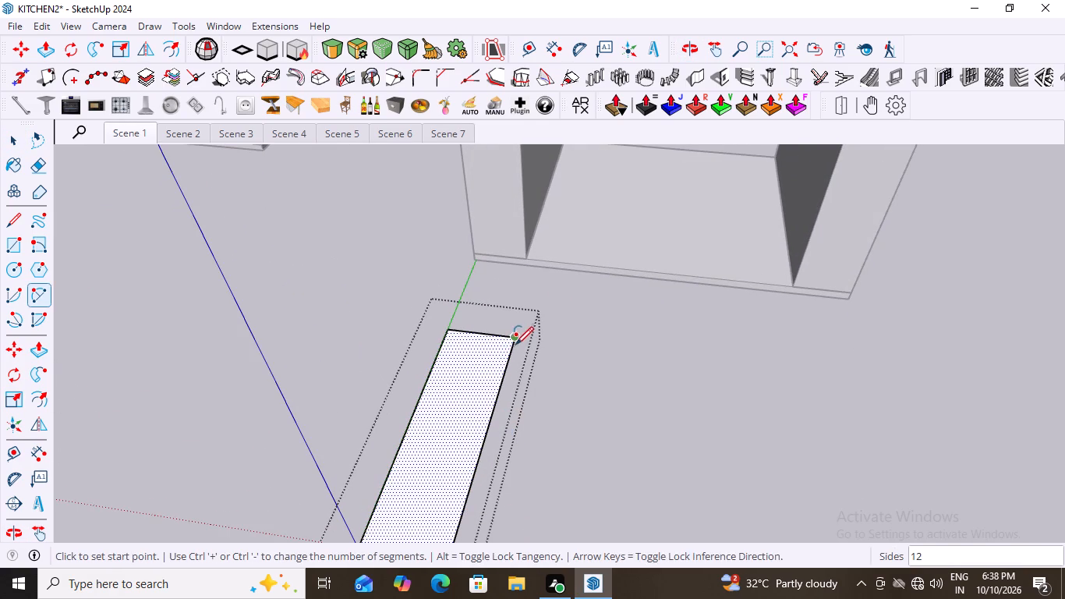
pyautogui.click(447, 331)
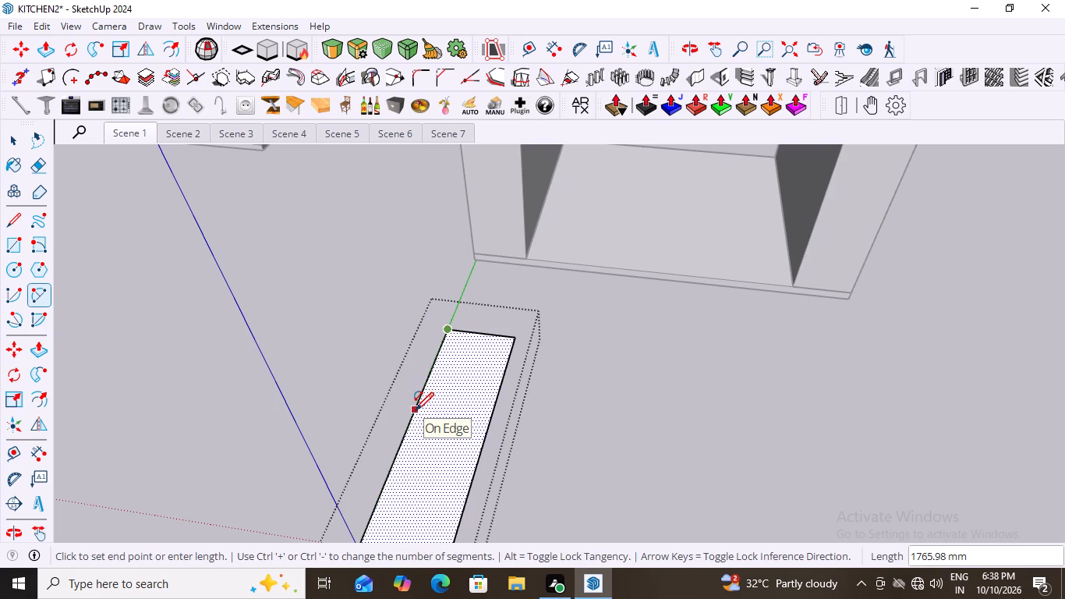
pyautogui.click(413, 416)
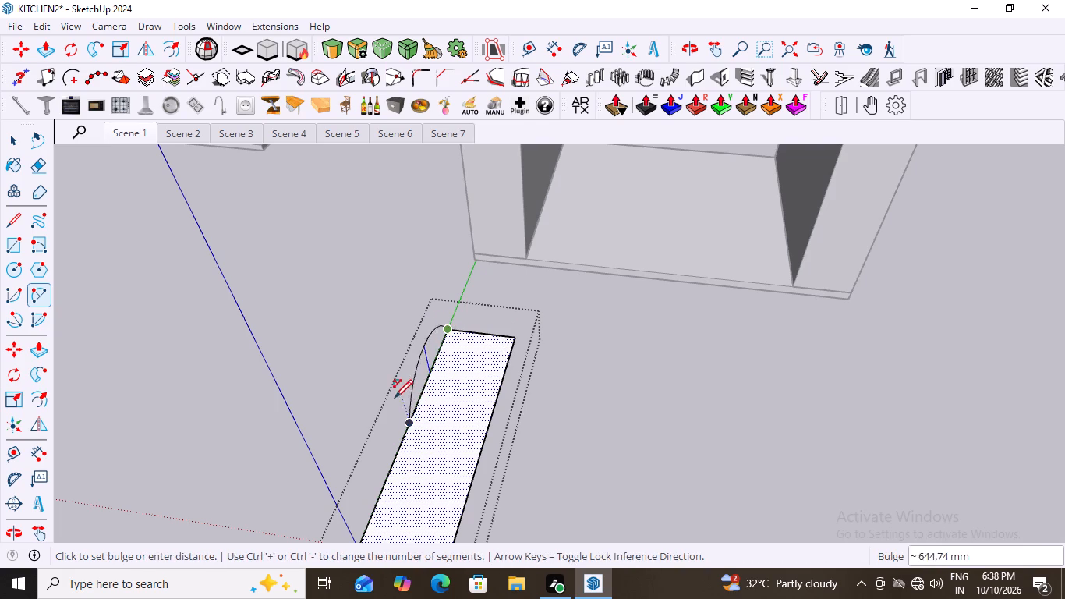
pyautogui.scroll(5, 395, 388)
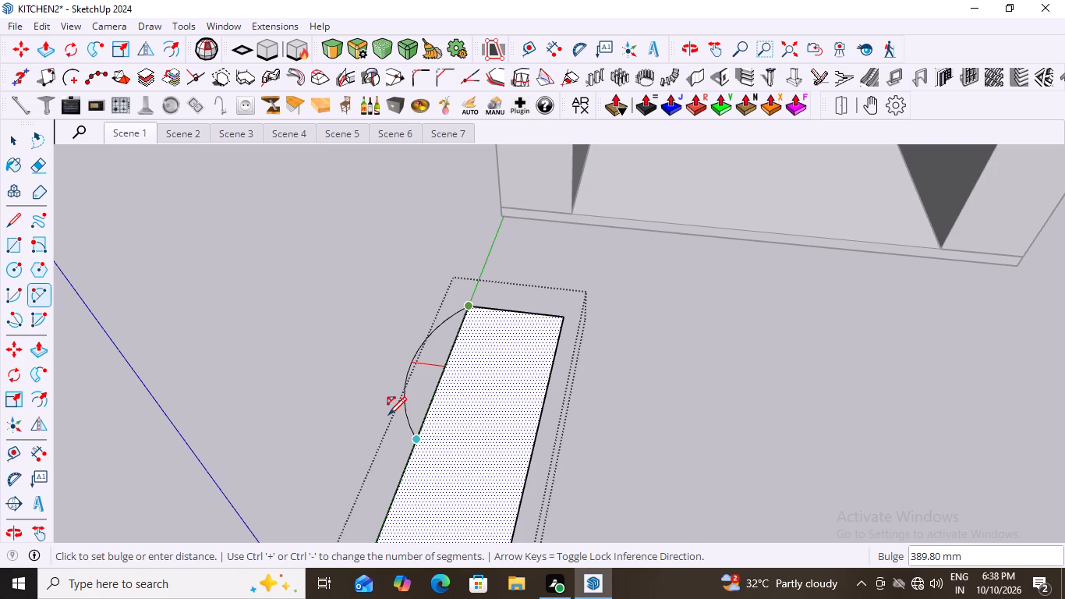
pyautogui.click(388, 415)
pyautogui.click(568, 320)
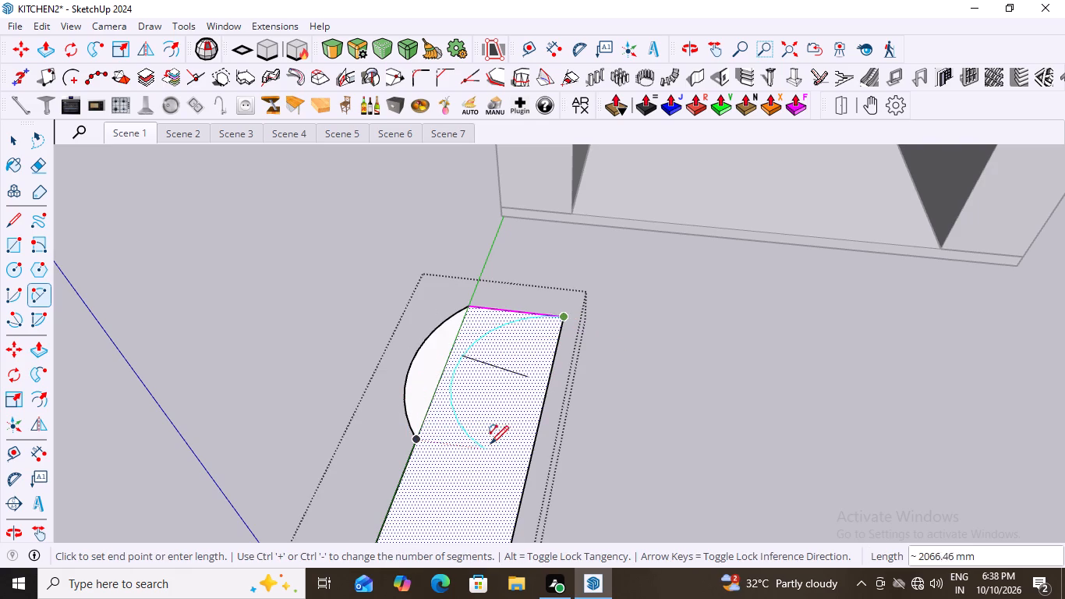
pyautogui.click(529, 455)
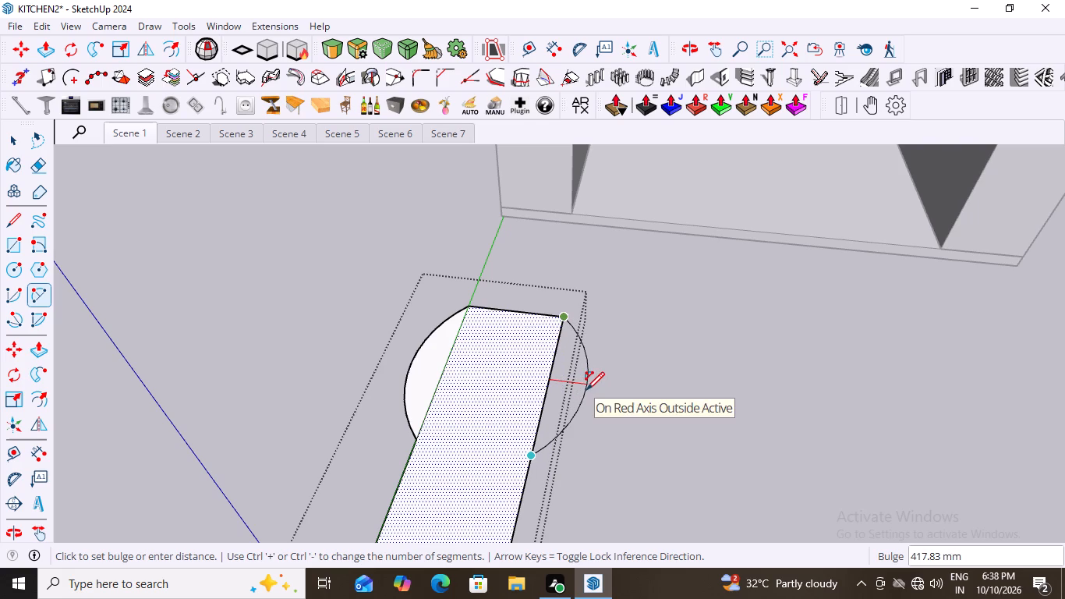
pyautogui.click(586, 390)
# Draw an inward arc spanning about 1007 mm on the long edge away from the kitchen, starting where the outward arc ends.
pyautogui.scroll(-9, 544, 374)
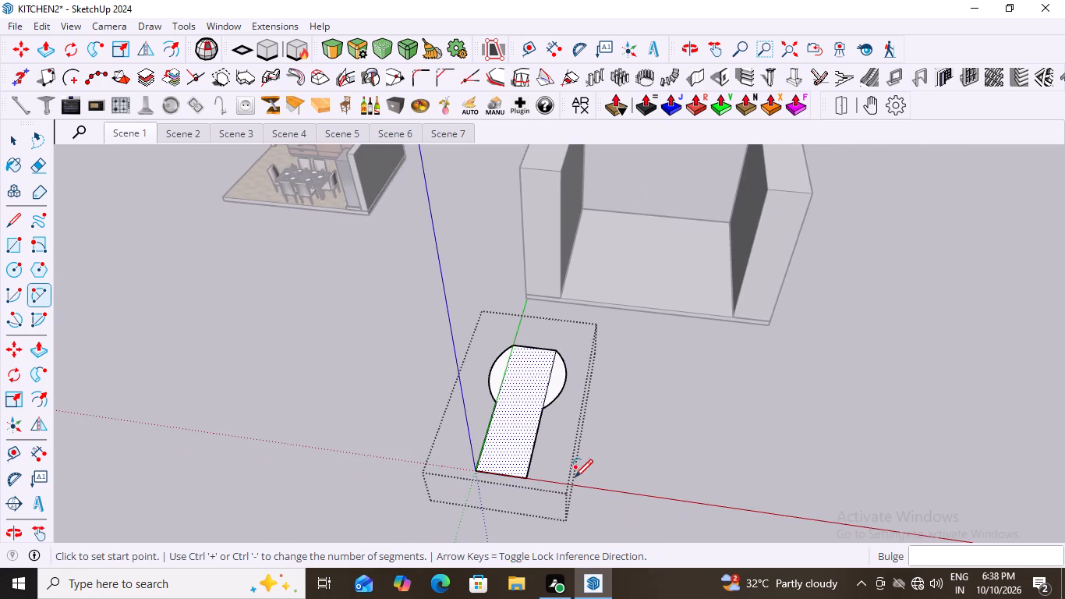
pyautogui.moveTo(557, 477); pyautogui.dragTo(501, 458, button='middle')
pyautogui.scroll(6, 501, 458)
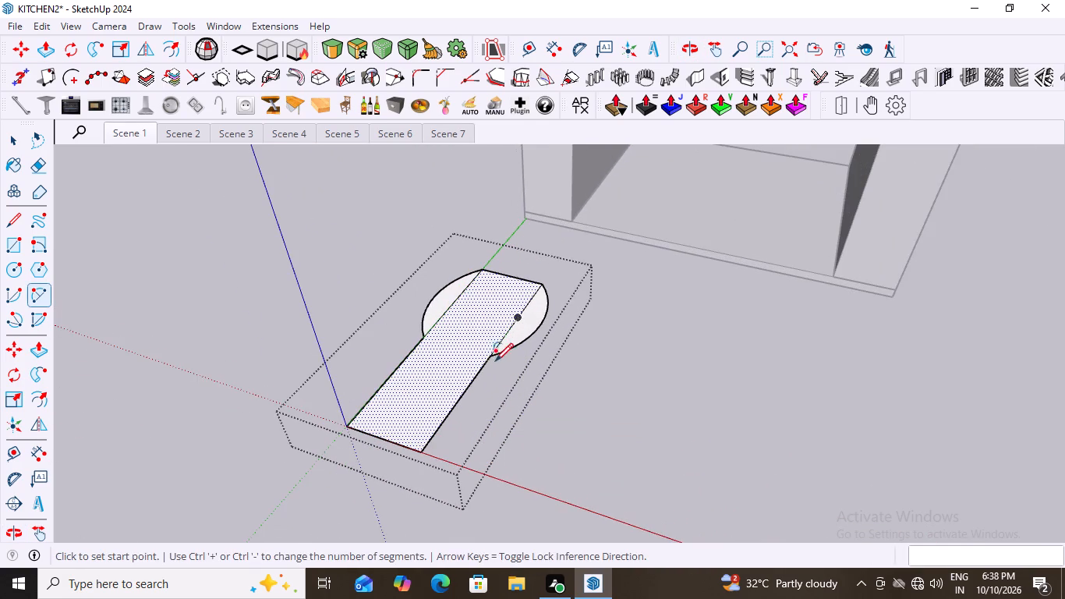
pyautogui.click(492, 354)
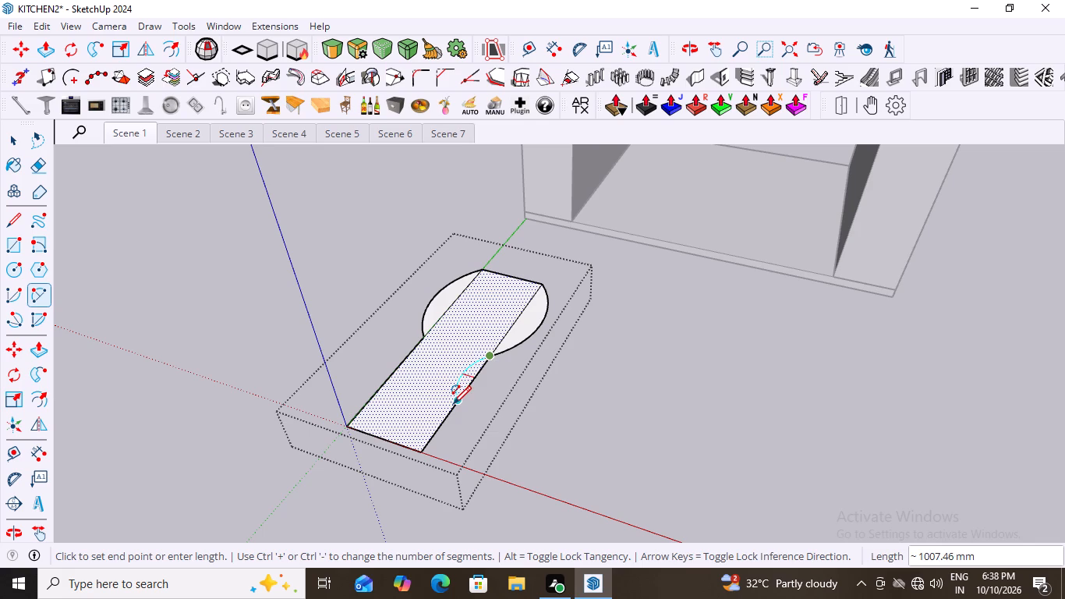
pyautogui.click(453, 404)
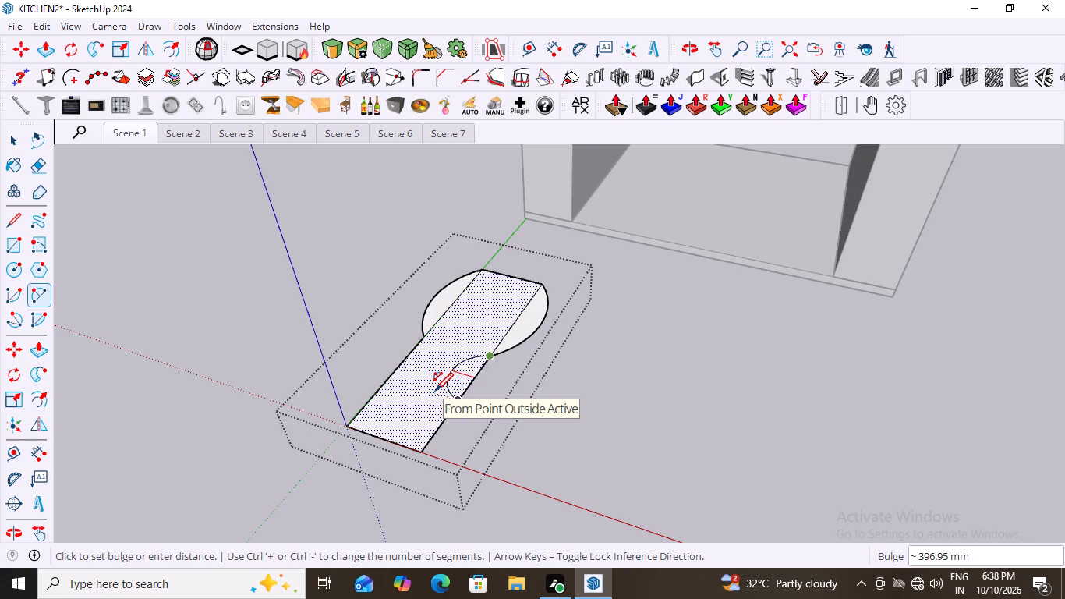
pyautogui.click(431, 388)
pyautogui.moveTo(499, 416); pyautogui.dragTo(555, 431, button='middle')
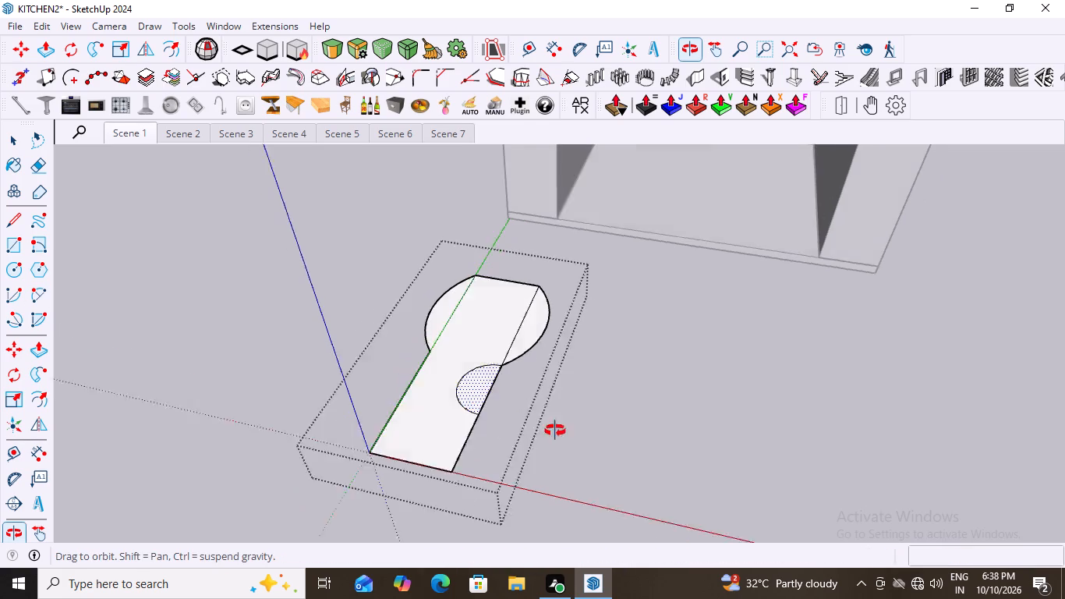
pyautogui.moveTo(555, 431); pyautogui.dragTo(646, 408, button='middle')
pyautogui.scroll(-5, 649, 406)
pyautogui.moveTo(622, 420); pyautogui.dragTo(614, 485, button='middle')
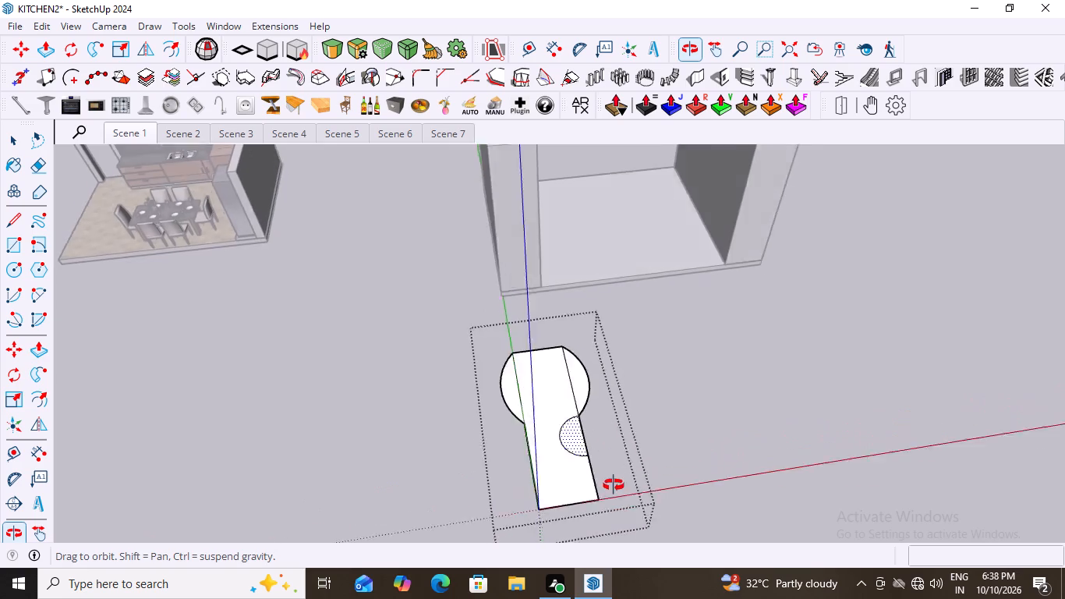
# Draw a matching inward arc on the kitchen-side long edge, starting where the outward arc ends and bulging about 504 mm.
pyautogui.moveTo(614, 485); pyautogui.dragTo(583, 383, button='middle')
pyautogui.scroll(-8, 582, 404)
pyautogui.moveTo(584, 434); pyautogui.dragTo(574, 494, button='middle')
pyautogui.scroll(6, 479, 465)
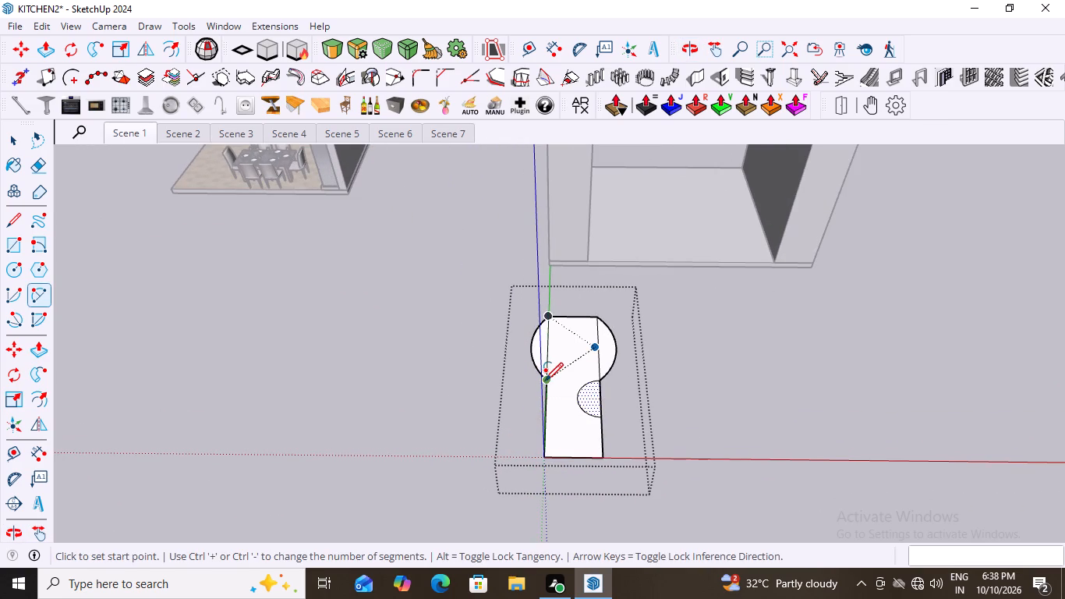
pyautogui.click(545, 381)
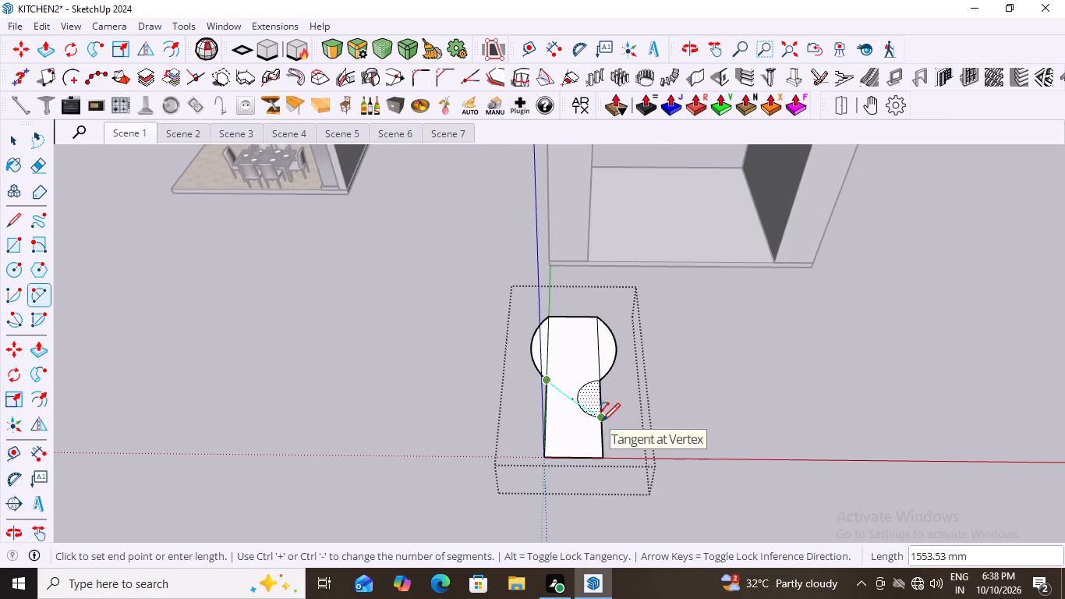
pyautogui.click(541, 424)
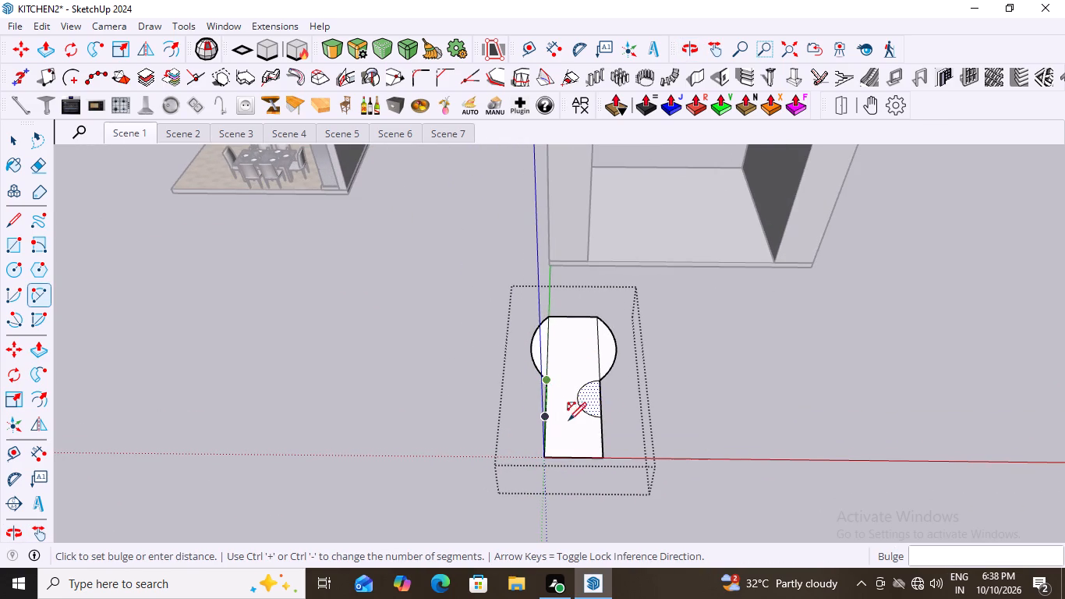
pyautogui.click(568, 416)
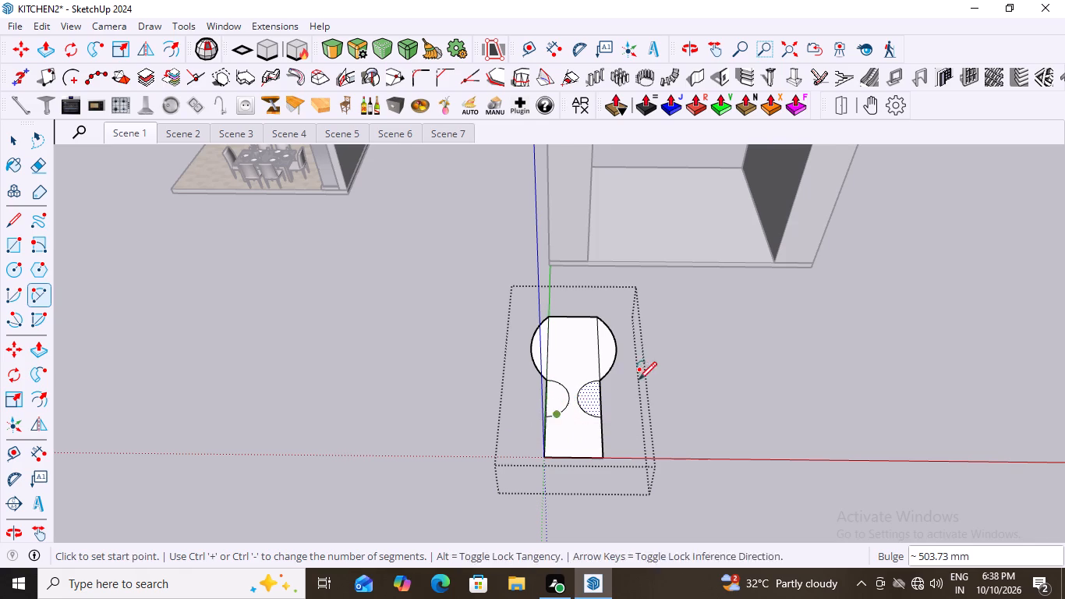
# Draw an outward arc bulging about 305 mm on the long edge away from the kitchen, from the corner farthest from the slab to the inward arc's end.
pyautogui.scroll(-2, 646, 368)
pyautogui.moveTo(621, 429); pyautogui.dragTo(481, 366, button='middle')
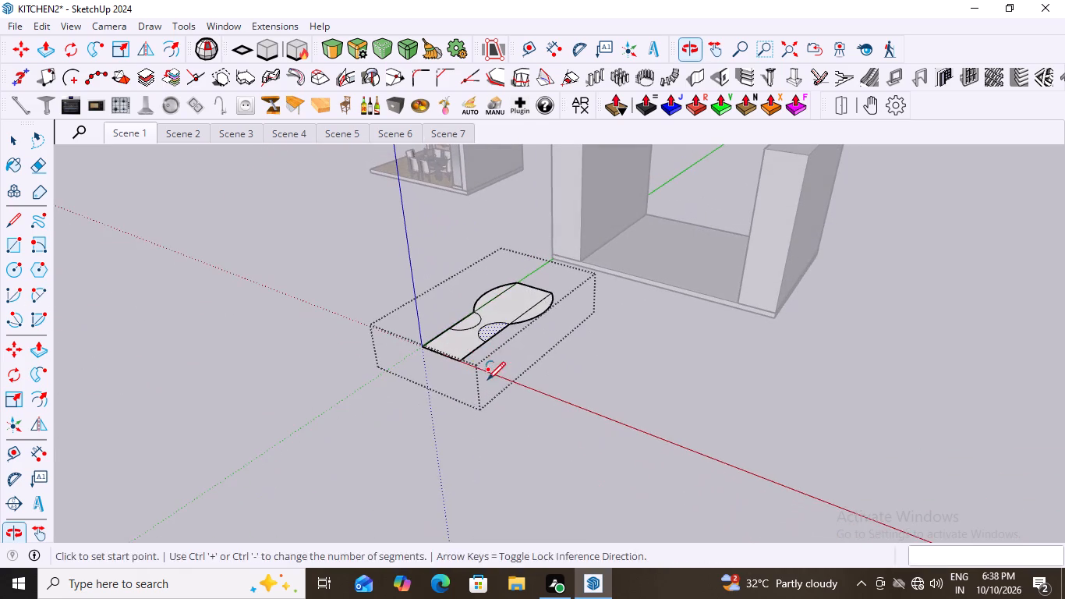
pyautogui.moveTo(488, 424); pyautogui.dragTo(481, 475, button='middle')
pyautogui.scroll(2, 448, 486)
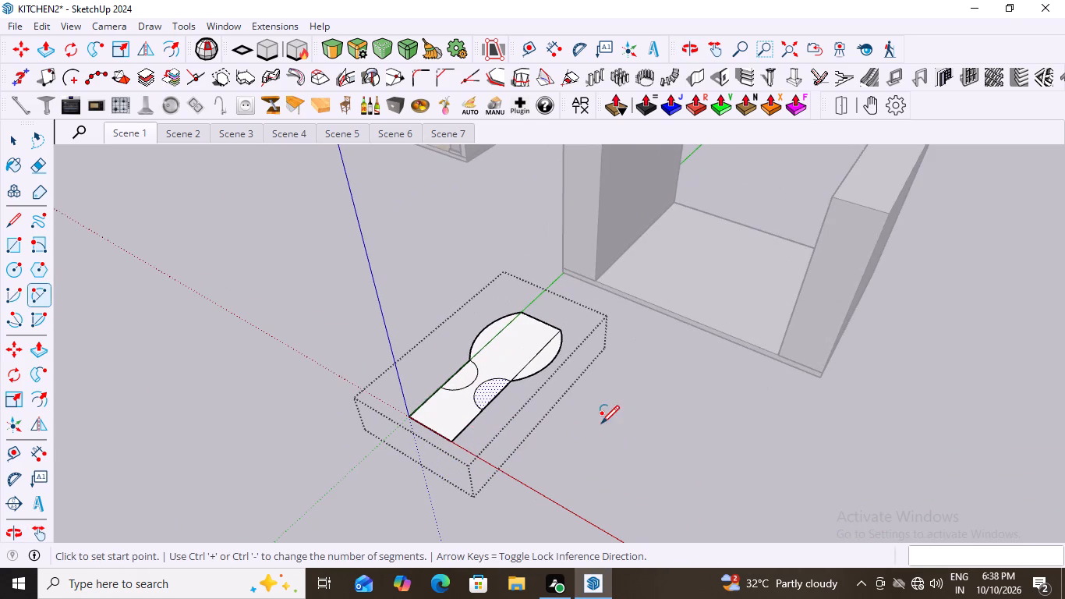
pyautogui.click(453, 443)
pyautogui.click(477, 419)
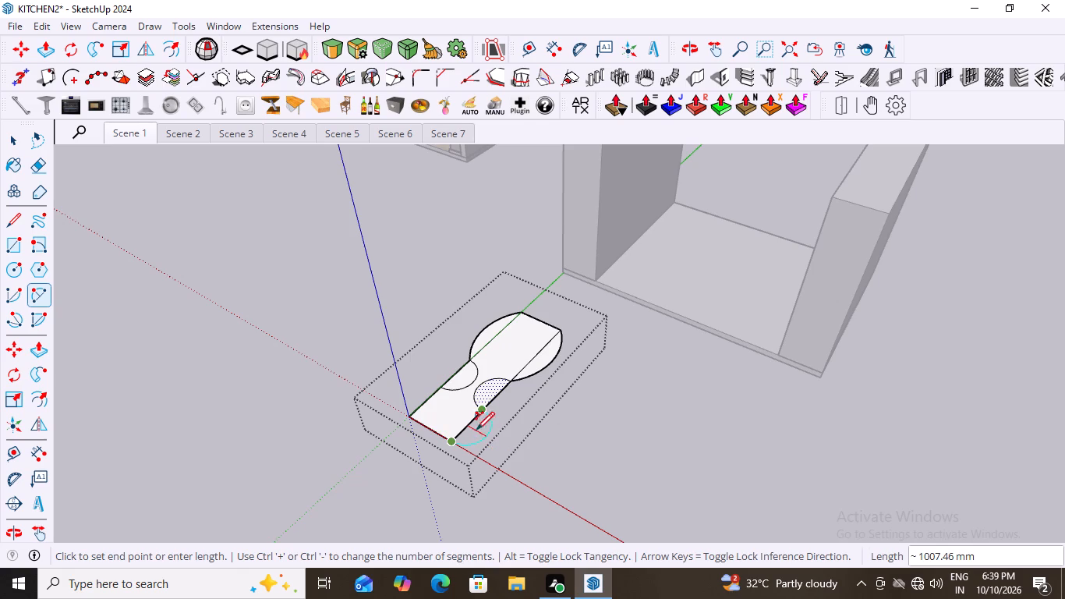
pyautogui.click(481, 428)
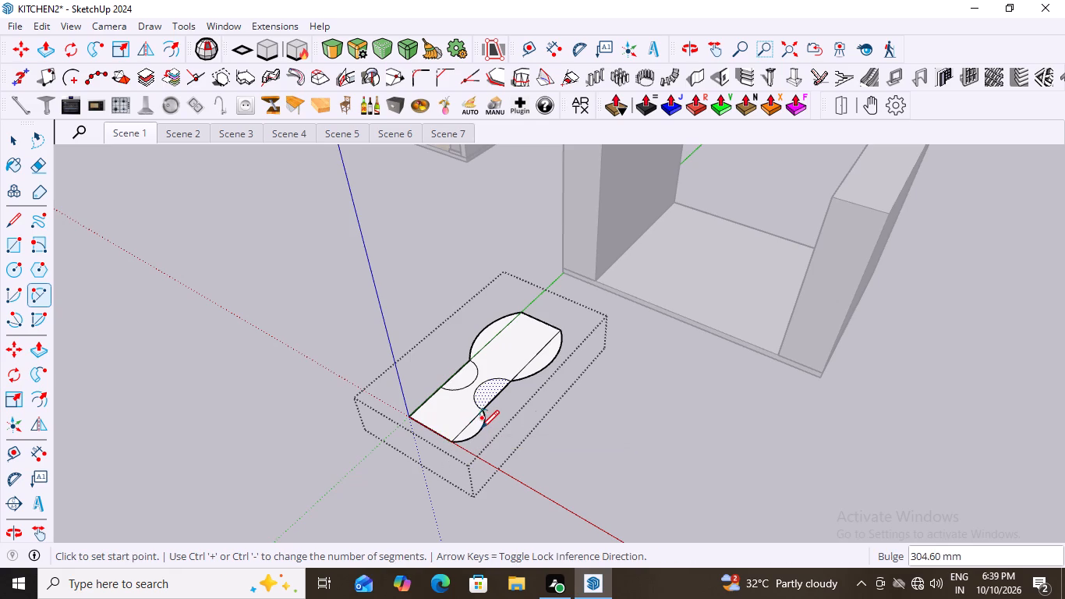
# Draw an outward arc bulging about 315 mm on the kitchen-side edge, from its far corner to the inward arc's end, and leave the group.
pyautogui.moveTo(496, 437); pyautogui.dragTo(658, 474, button='middle')
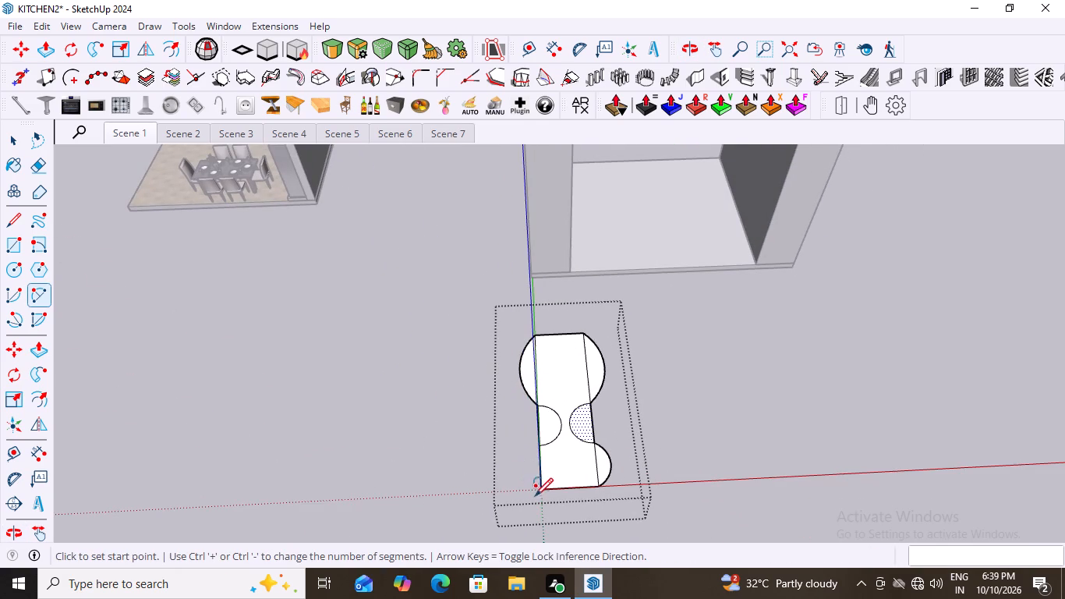
pyautogui.click(537, 490)
pyautogui.click(537, 445)
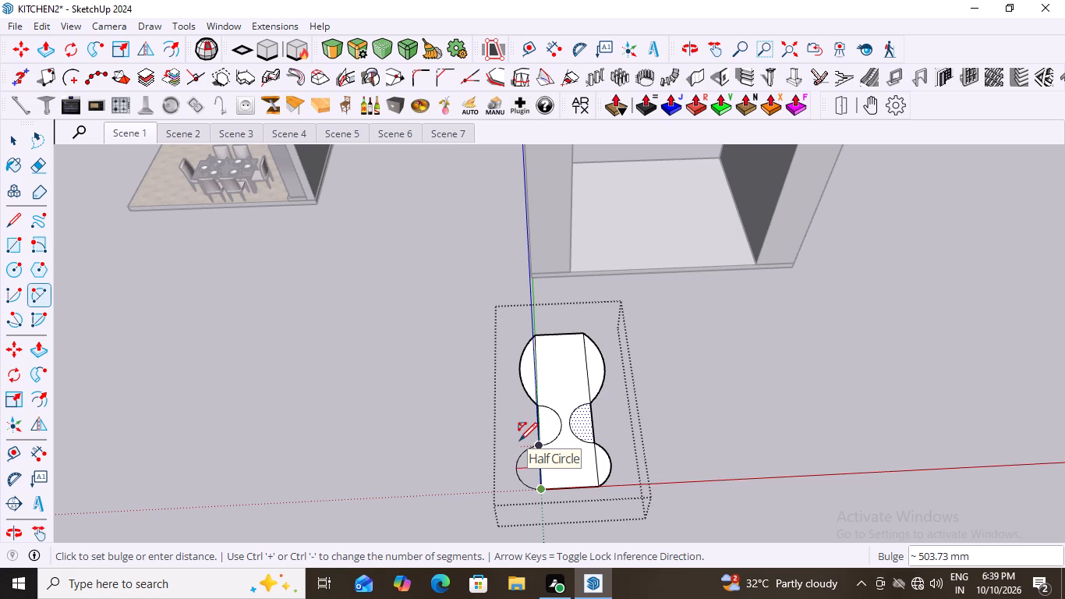
pyautogui.scroll(7, 525, 448)
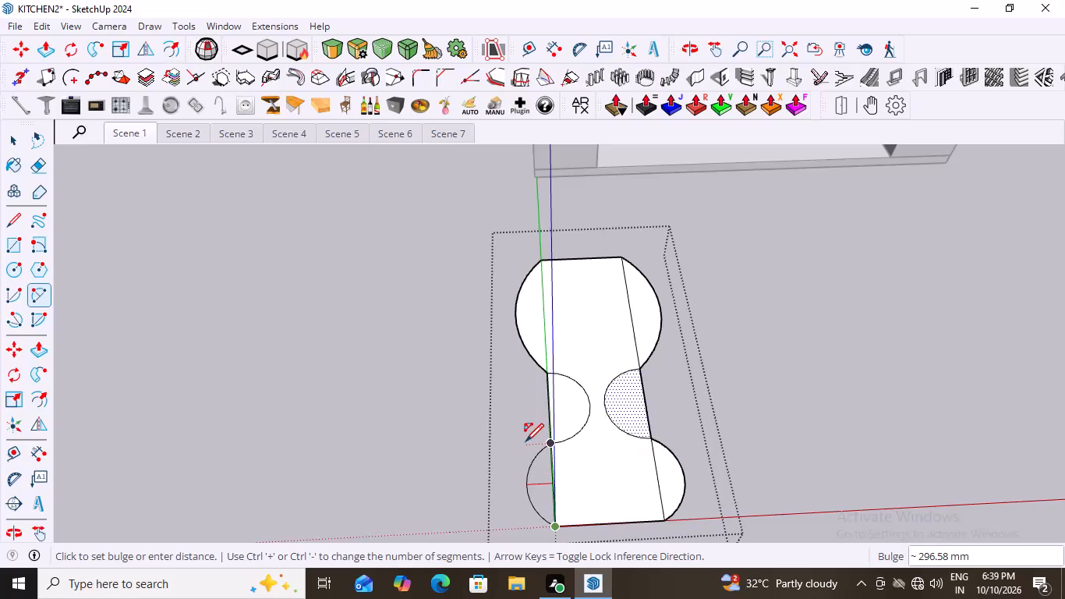
pyautogui.click(524, 442)
pyautogui.scroll(-2, 412, 408)
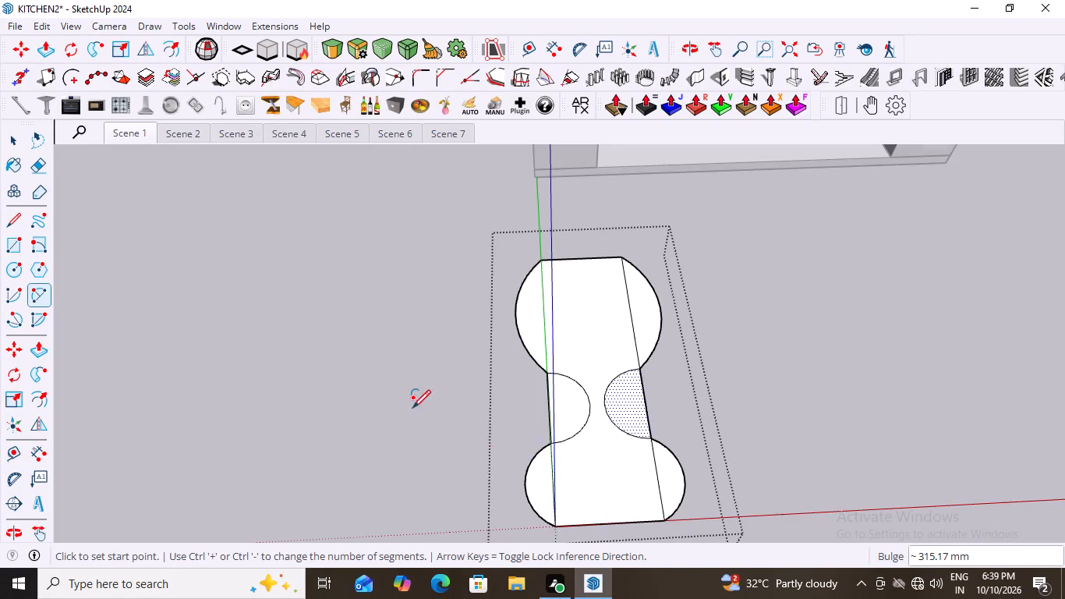
pyautogui.scroll(-6, 412, 408)
pyautogui.press('space')
pyautogui.click(639, 381)
# Reopen the shape's group and cut away the two half-circle faces enclosed by the inward arcs.
pyautogui.moveTo(525, 417); pyautogui.dragTo(525, 459, button='middle')
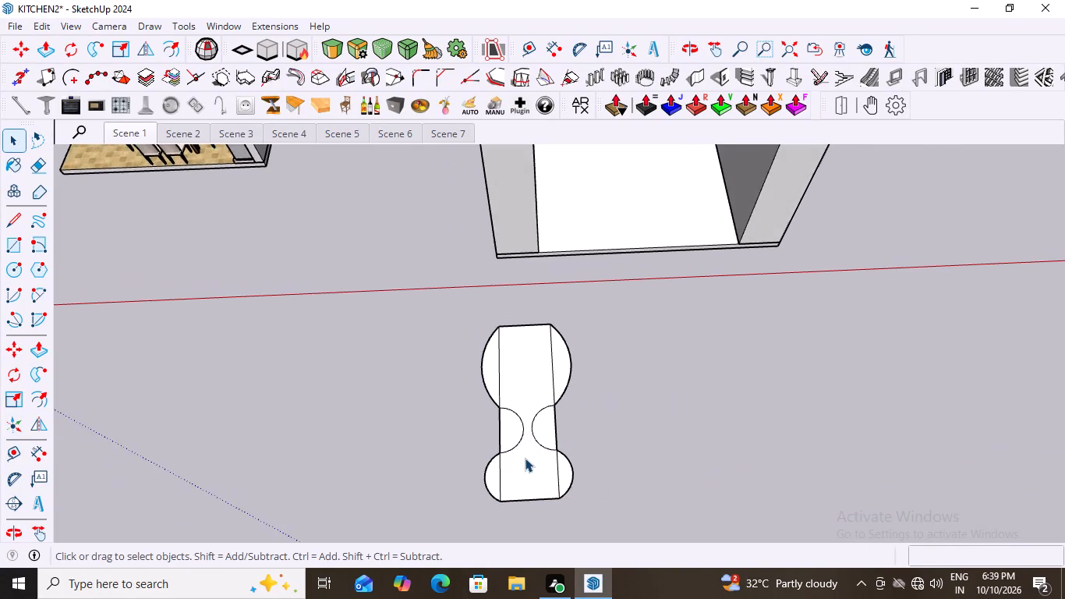
pyautogui.scroll(2, 525, 458)
pyautogui.click(504, 426)
pyautogui.doubleClick(504, 426)
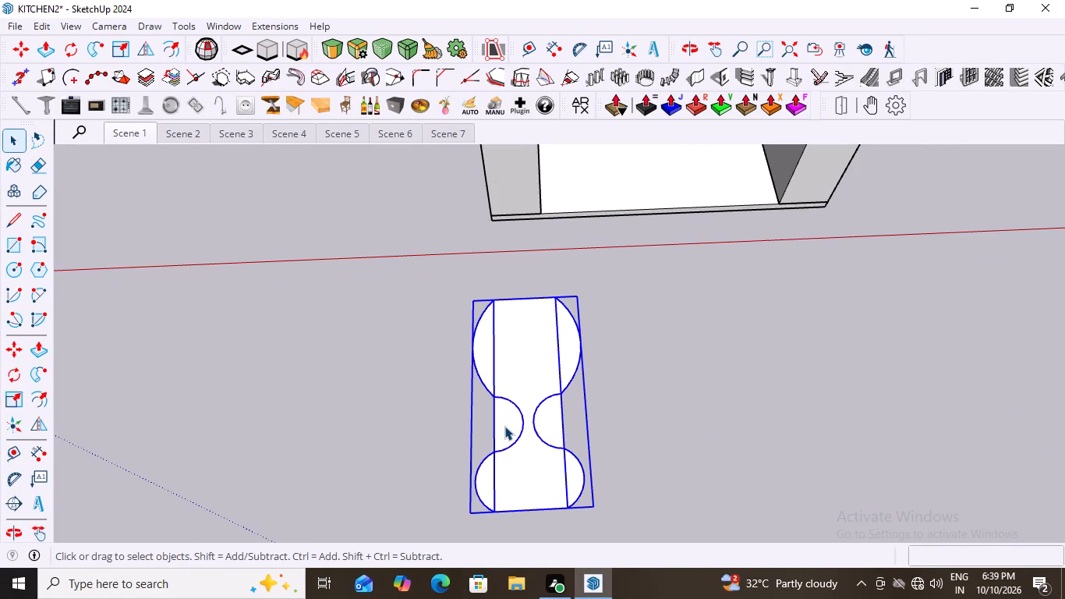
pyautogui.click(504, 426)
pyautogui.doubleClick(504, 426)
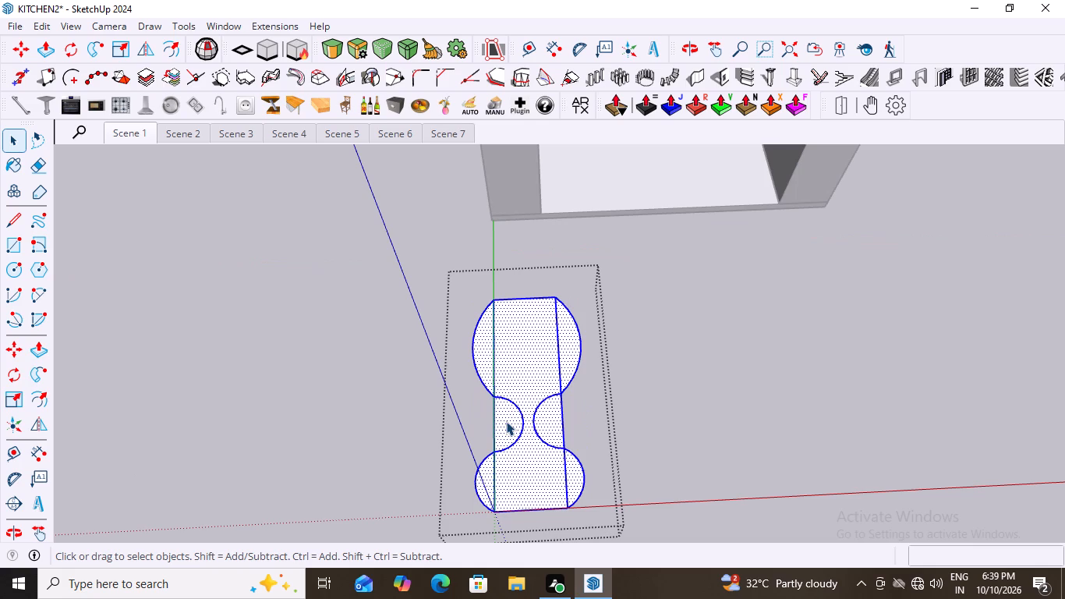
pyautogui.doubleClick(506, 421)
pyautogui.click(506, 421)
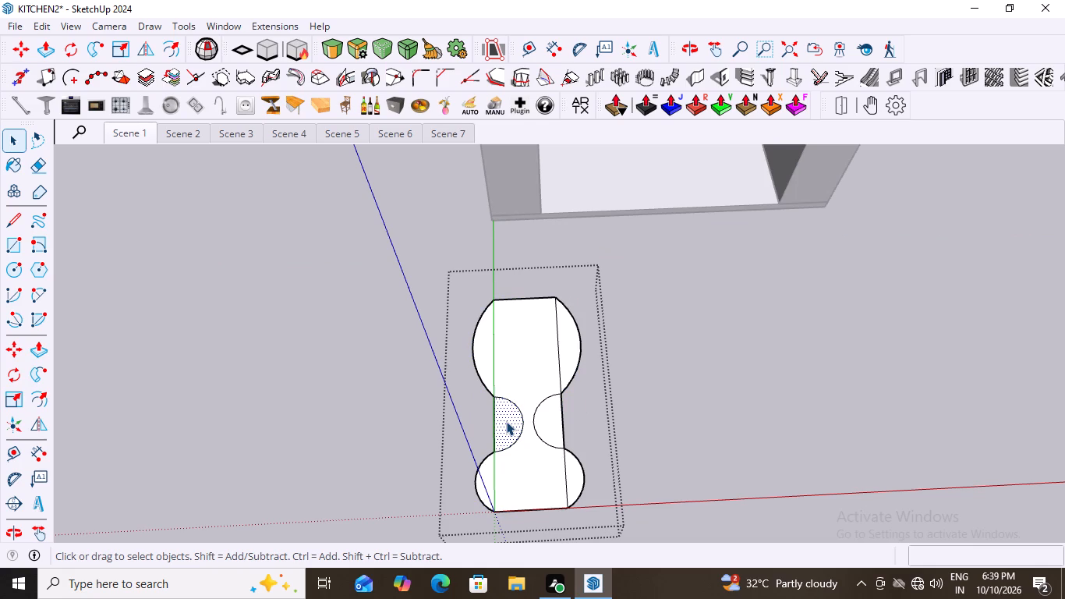
pyautogui.hotkey('ctrl', 'x')
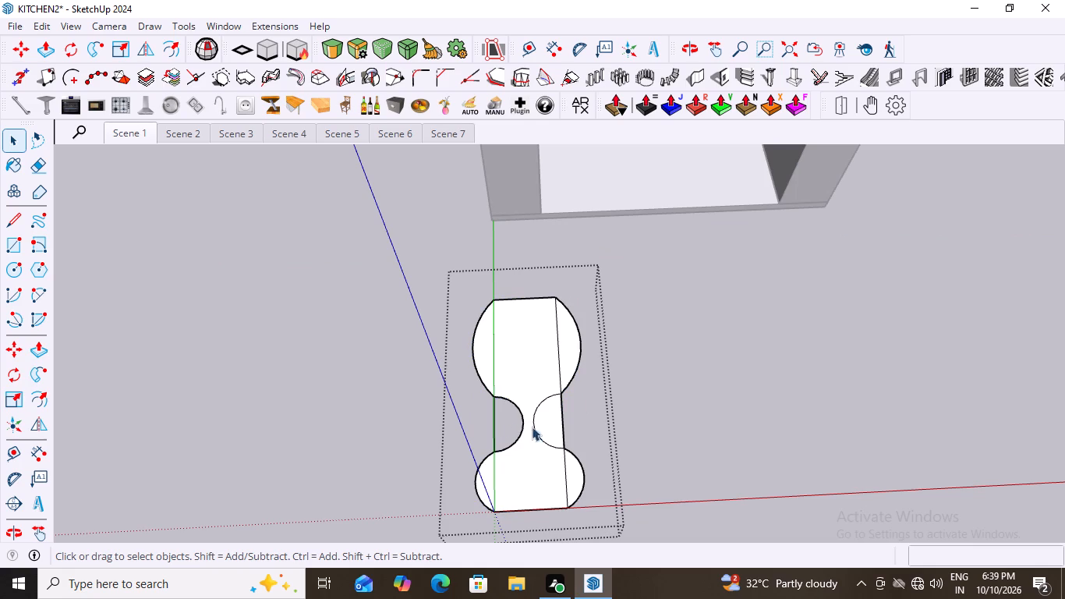
pyautogui.click(550, 422)
pyautogui.hotkey('ctrl', 'x')
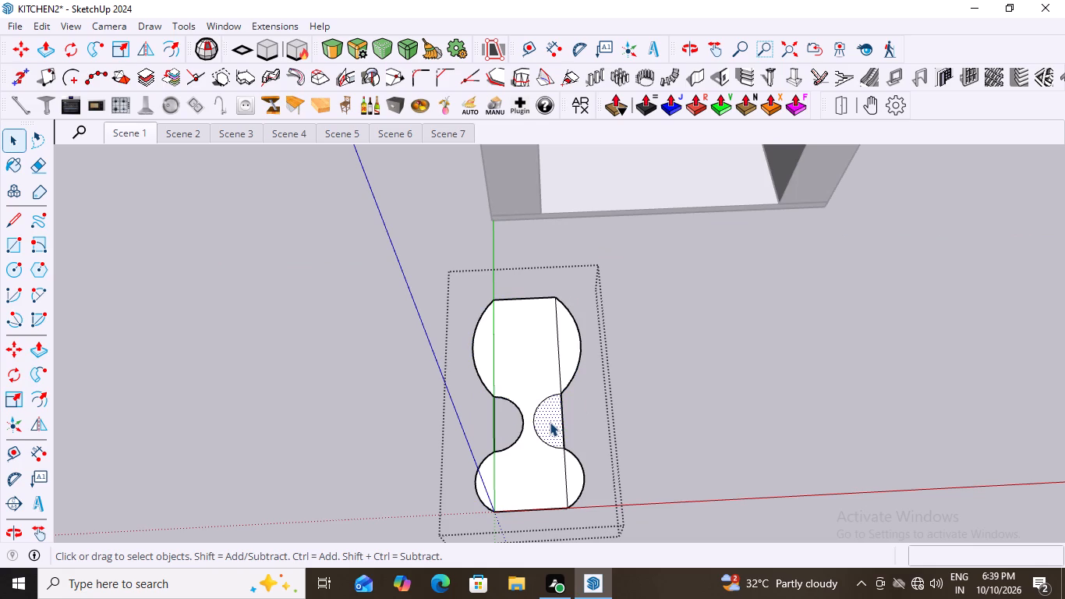
# Delete the two straight edge segments spanning the half-circle notches.
pyautogui.click(562, 420)
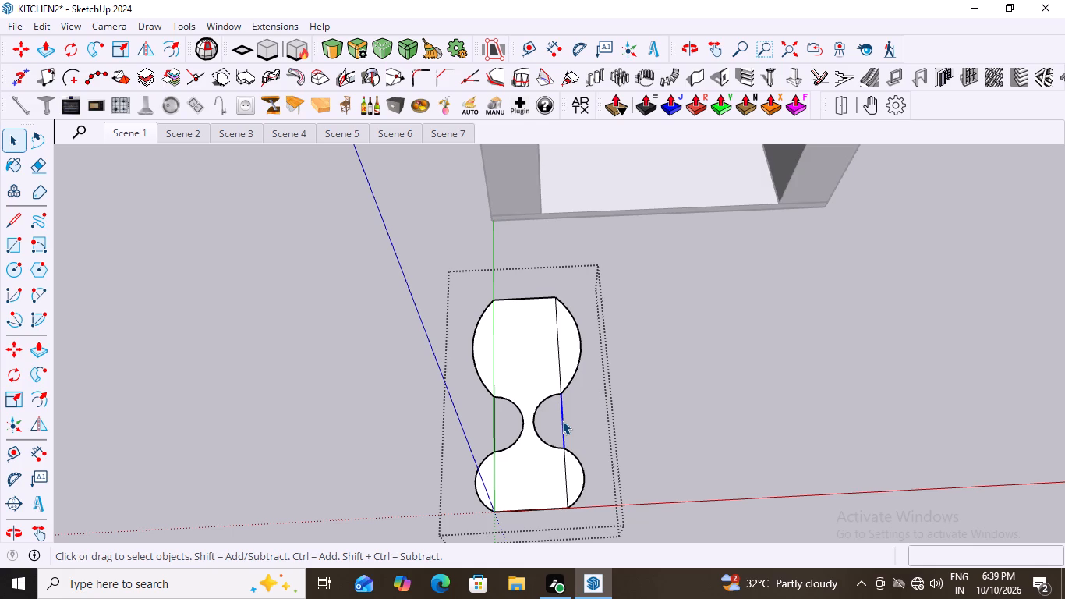
pyautogui.press('Delete')
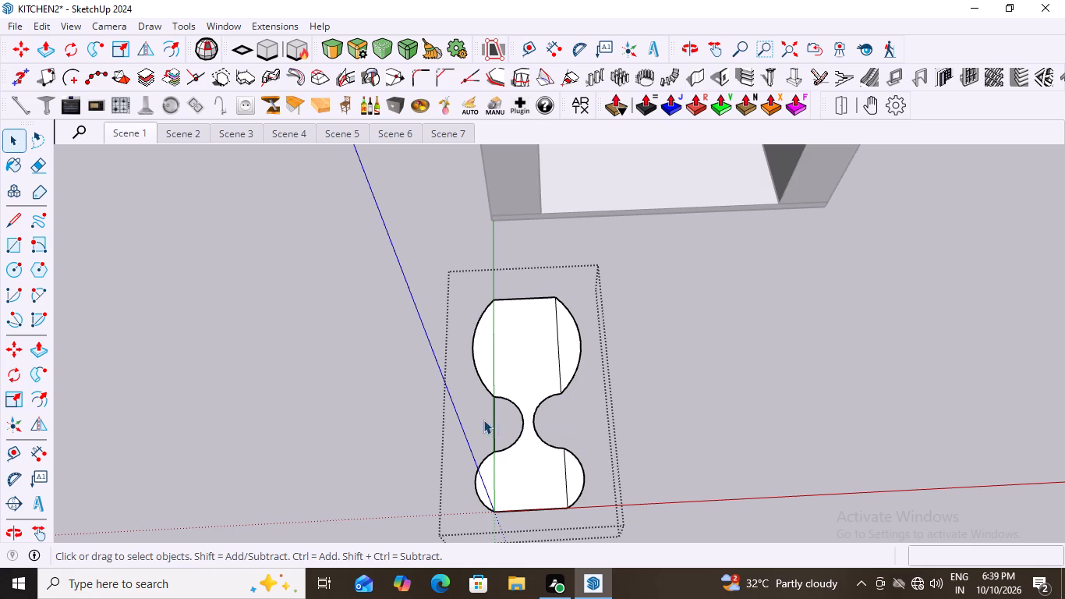
pyautogui.click(494, 426)
pyautogui.scroll(-7, 642, 393)
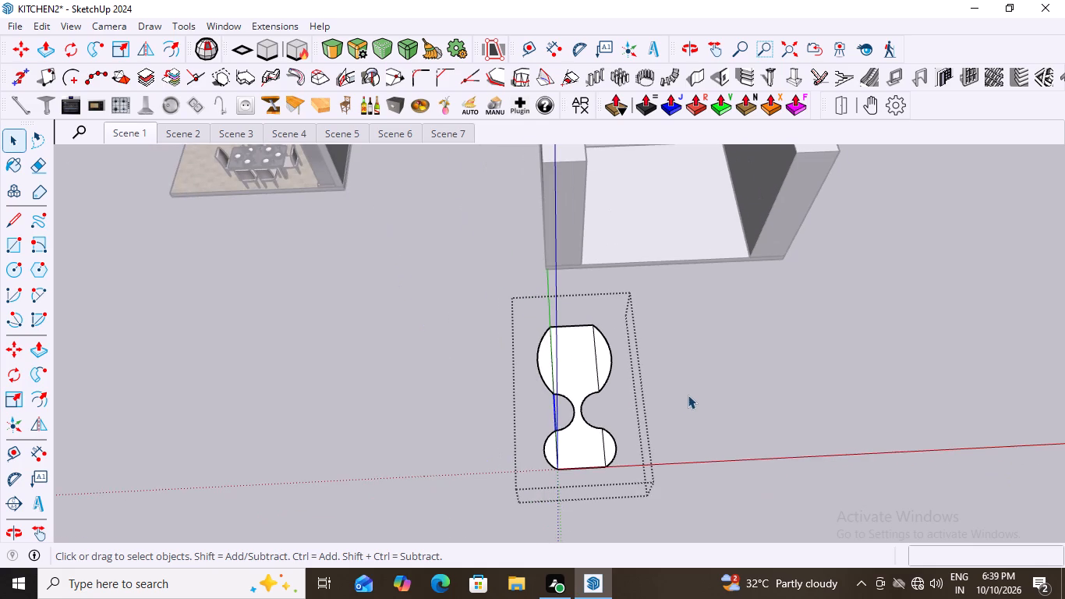
pyautogui.press('Delete')
# Delete the four remaining straight lines separating the outward bulges from the central face, and exit the group.
pyautogui.scroll(9, 593, 397)
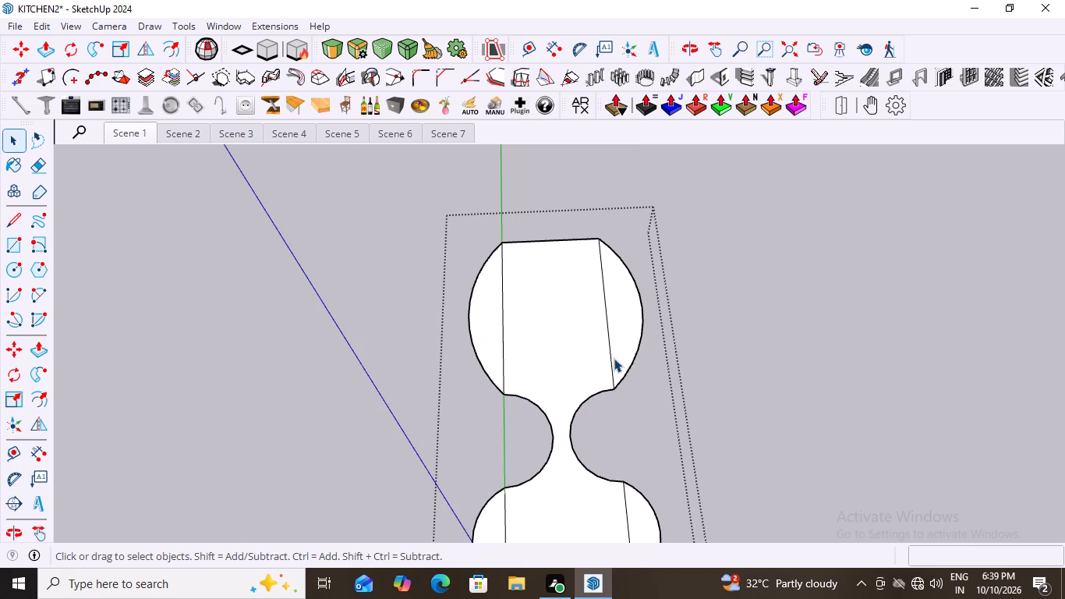
pyautogui.click(611, 351)
pyautogui.press('Delete')
pyautogui.click(502, 325)
pyautogui.press('Delete')
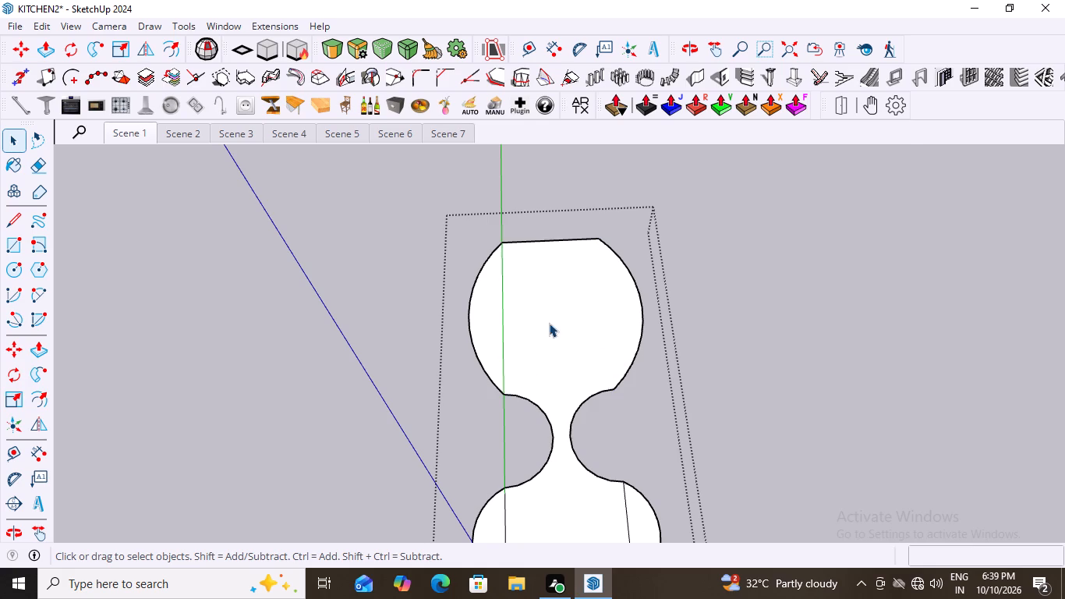
pyautogui.scroll(-4, 556, 315)
pyautogui.scroll(8, 525, 480)
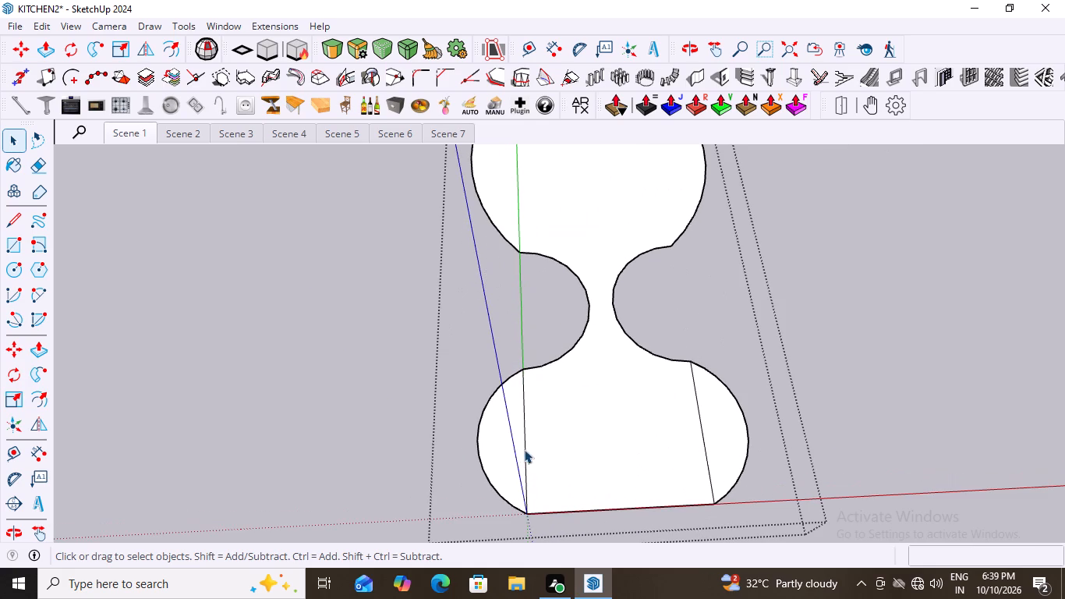
pyautogui.click(524, 449)
pyautogui.press('Delete')
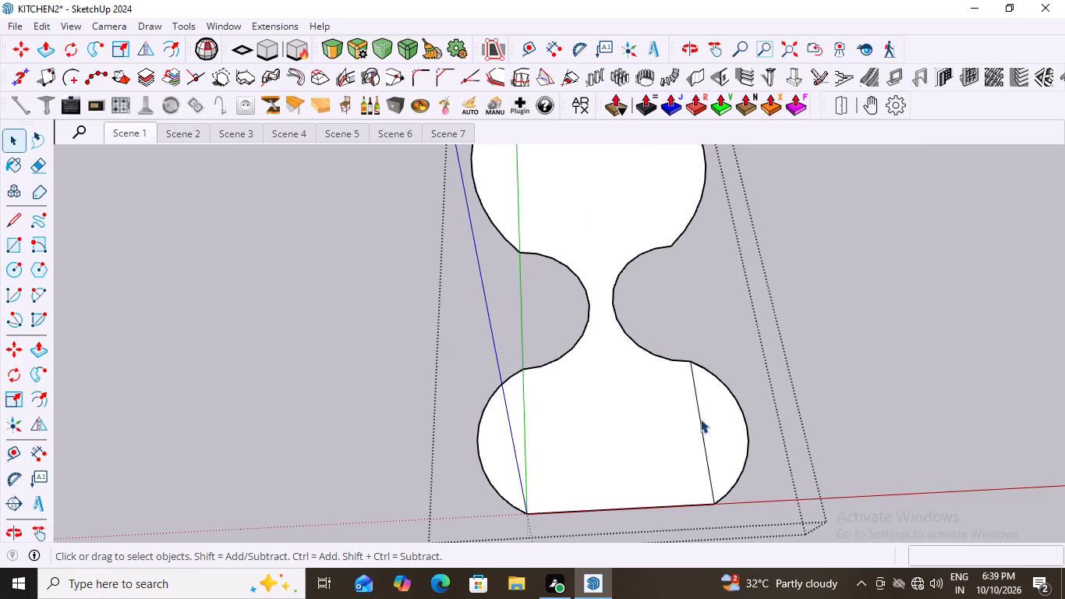
pyautogui.click(700, 419)
pyautogui.press('Delete')
pyautogui.scroll(-12, 469, 377)
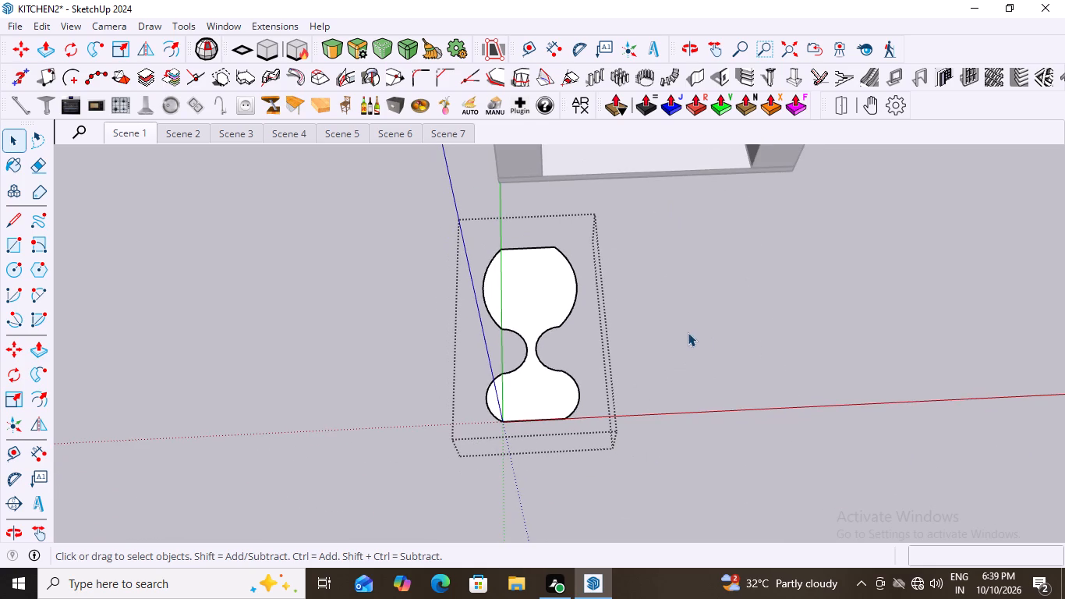
pyautogui.press('space')
pyautogui.click(657, 338)
# Rotate the goblet-shaped profile group 90° about the red axis from its far kitchen-side corner, standing it upright.
pyautogui.scroll(-9, 627, 388)
pyautogui.middleClick(621, 416)
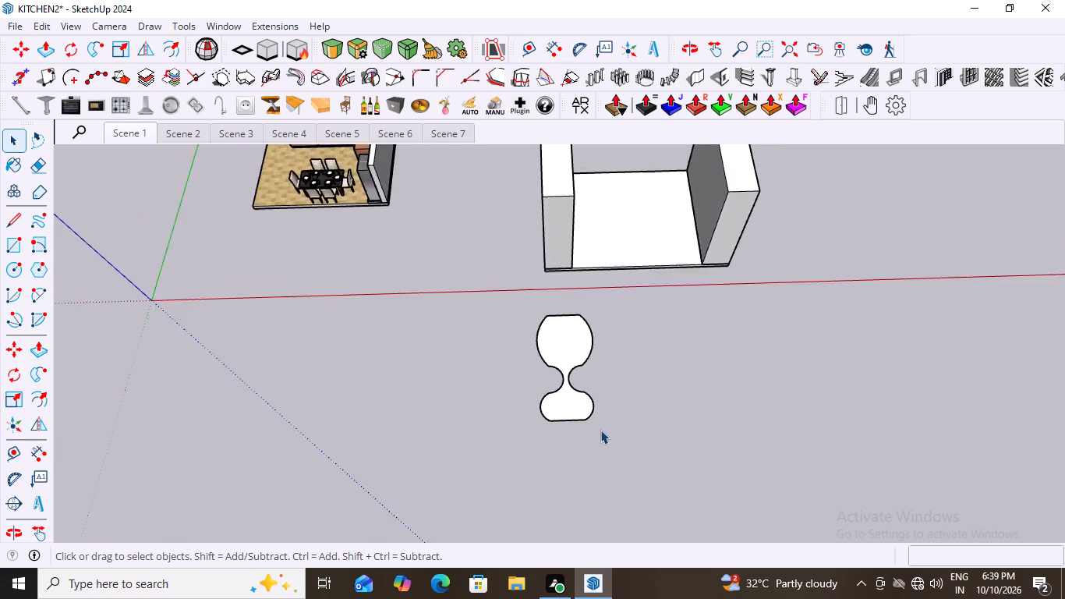
pyautogui.moveTo(579, 413); pyautogui.dragTo(593, 390, button='middle')
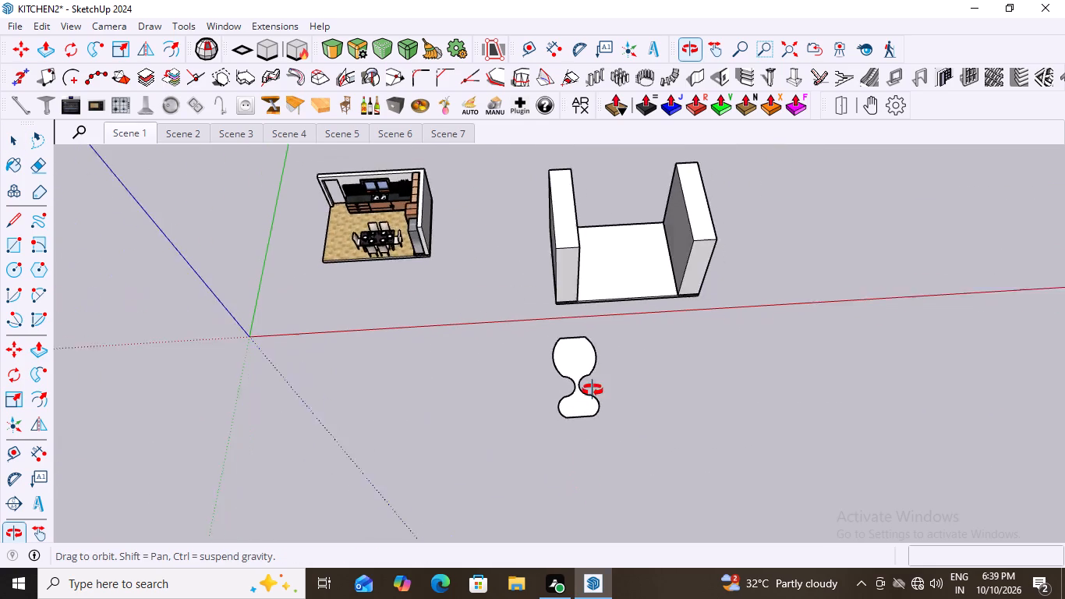
pyautogui.moveTo(593, 390); pyautogui.dragTo(592, 346, button='middle')
pyautogui.scroll(1, 593, 356)
pyautogui.click(572, 335)
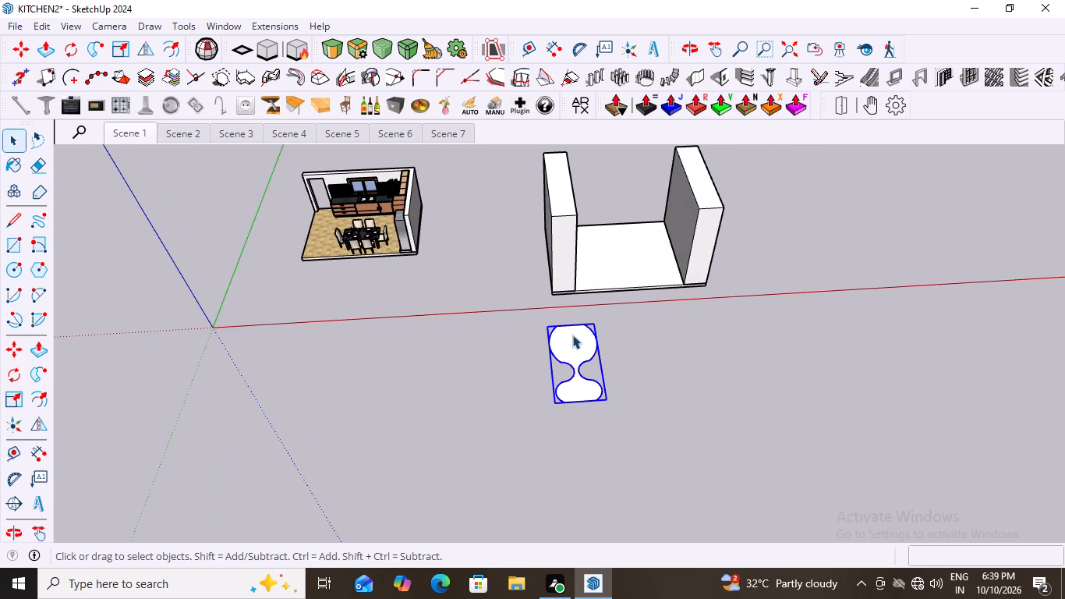
pyautogui.press('m')
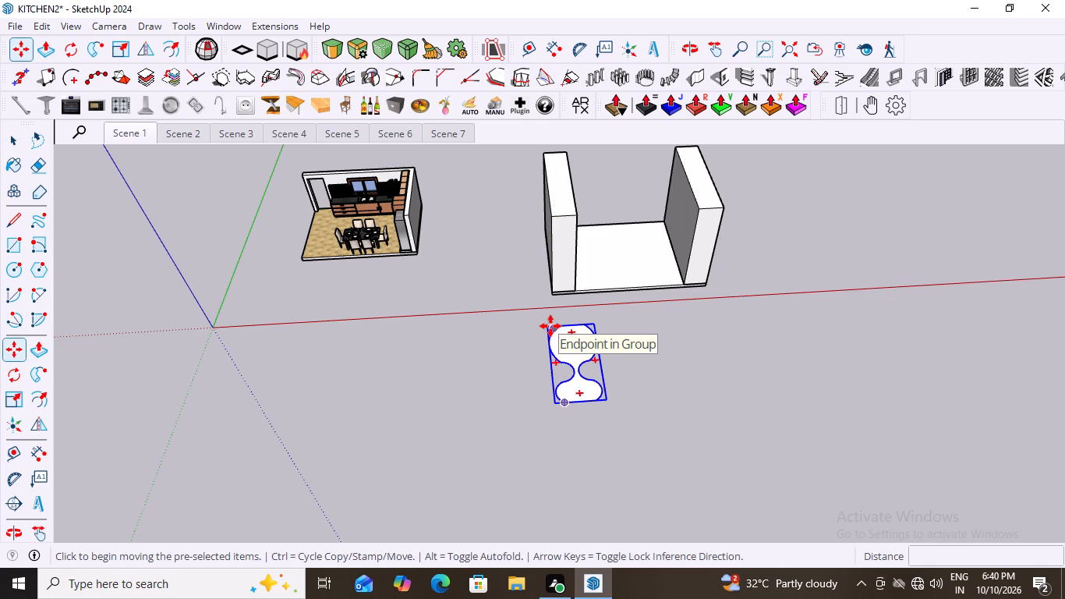
pyautogui.press('q')
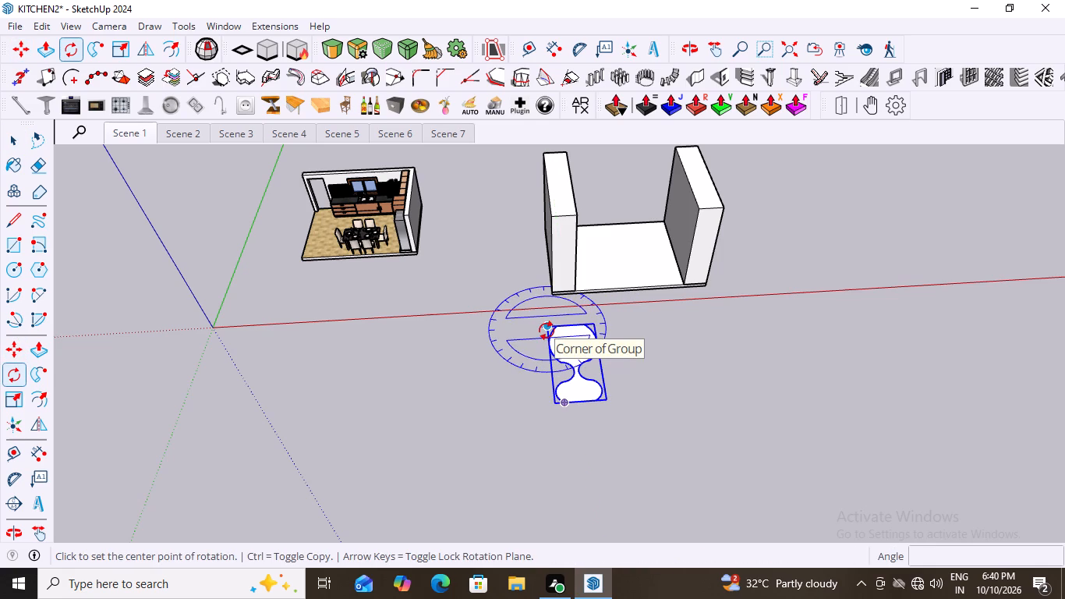
pyautogui.press('Right')
pyautogui.click(547, 331)
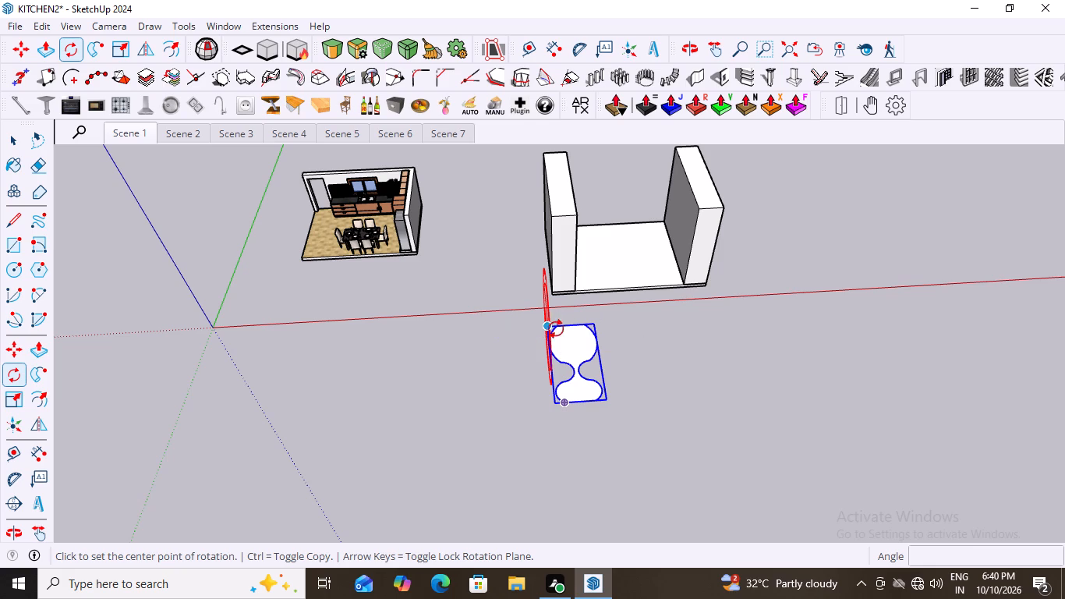
pyautogui.click(595, 325)
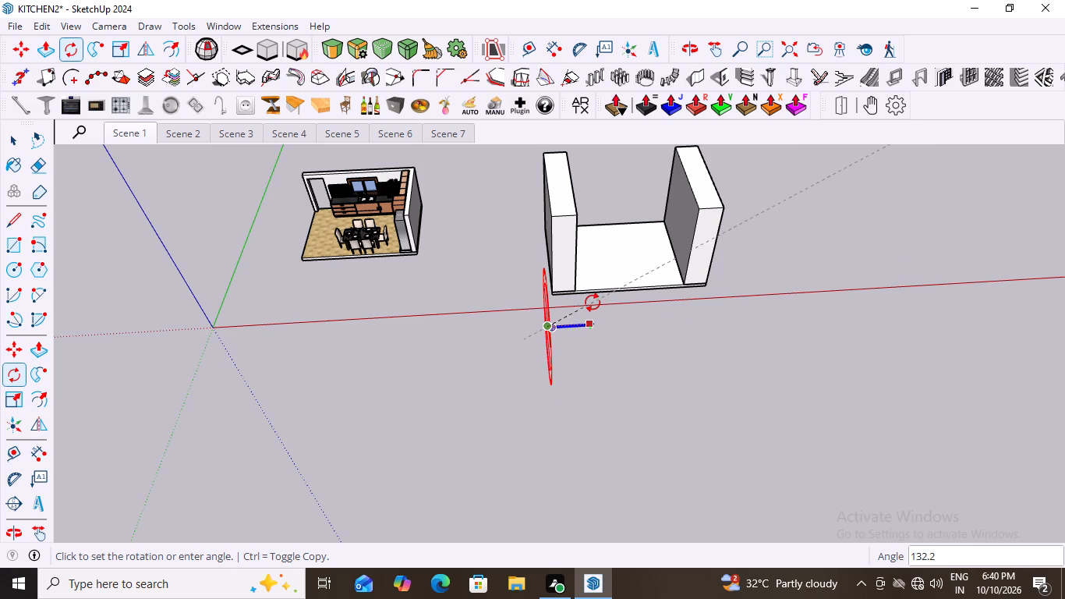
pyautogui.moveTo(593, 303); pyautogui.dragTo(593, 126, button='middle')
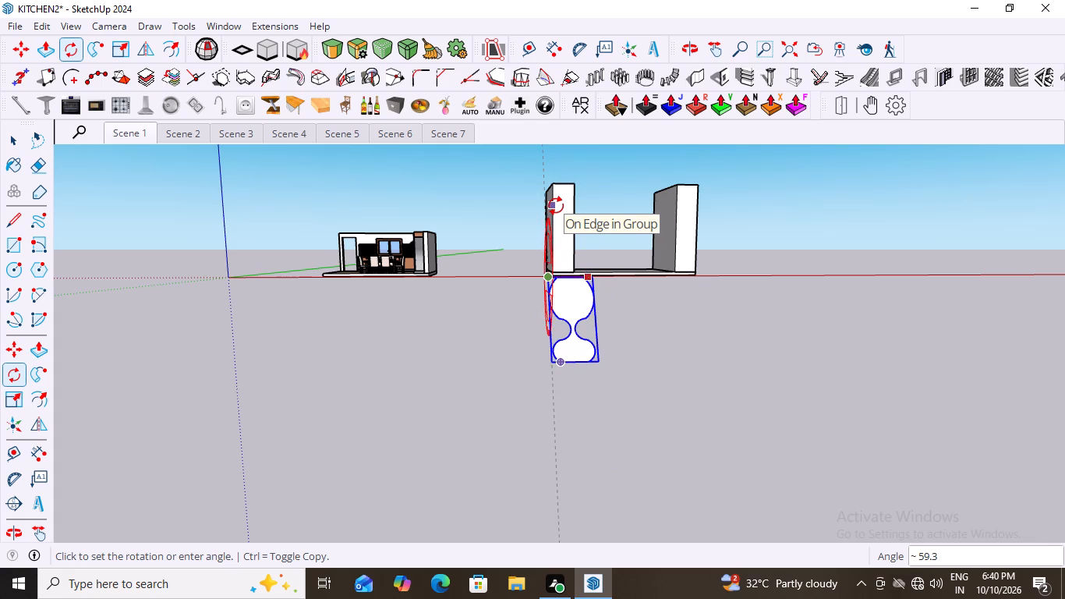
pyautogui.write('90')
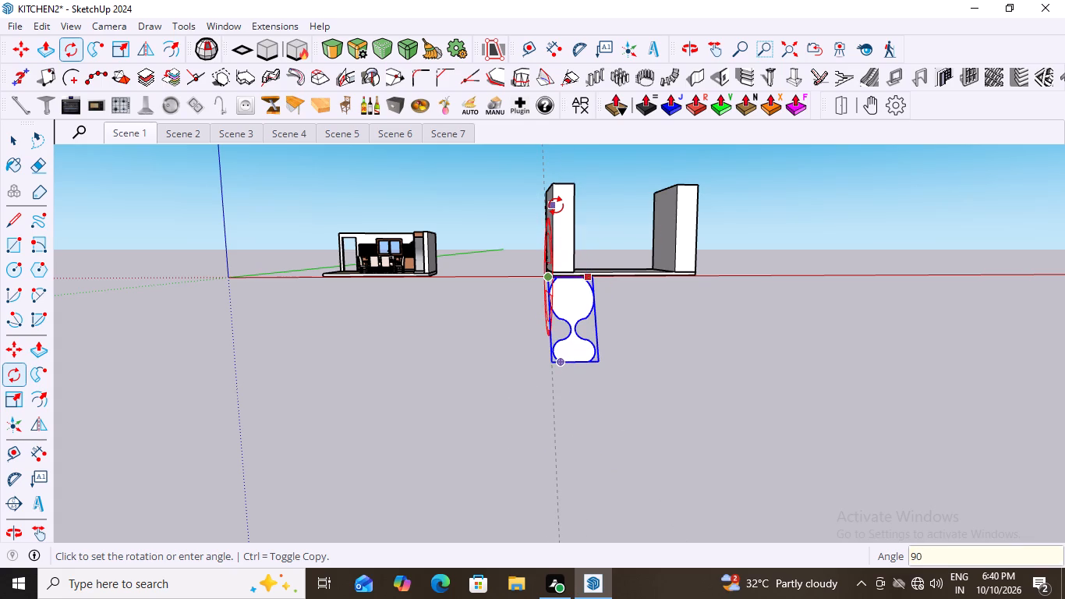
pyautogui.press('Return')
pyautogui.press('space')
pyautogui.click(653, 324)
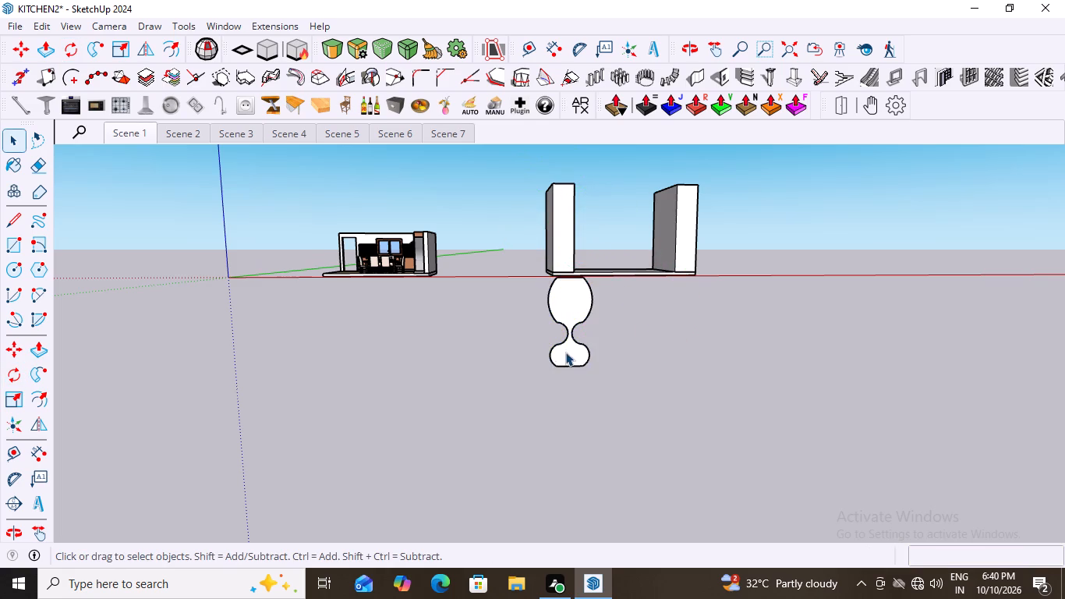
# Move the upright profile group by its lower kitchen-side corner about 4286 mm, to the slab's near corner beneath the kitchen-side wall.
pyautogui.scroll(-4, 561, 355)
pyautogui.moveTo(564, 370); pyautogui.dragTo(619, 431, button='middle')
pyautogui.scroll(-1, 564, 370)
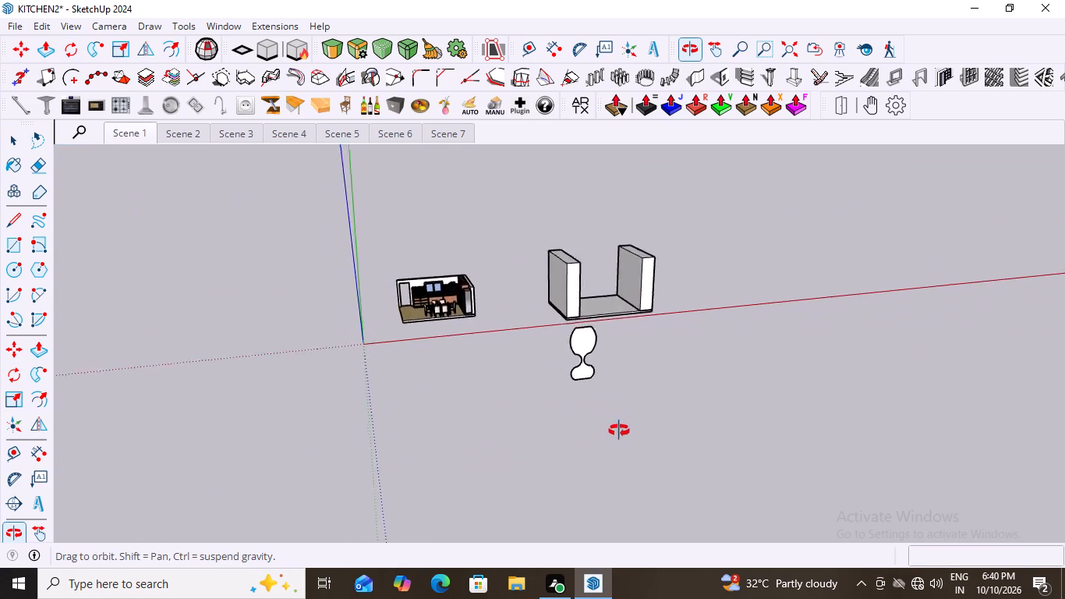
pyautogui.moveTo(619, 431); pyautogui.dragTo(571, 374, button='middle')
pyautogui.scroll(2, 571, 373)
pyautogui.click(561, 311)
pyautogui.moveTo(484, 393); pyautogui.dragTo(518, 413, button='middle')
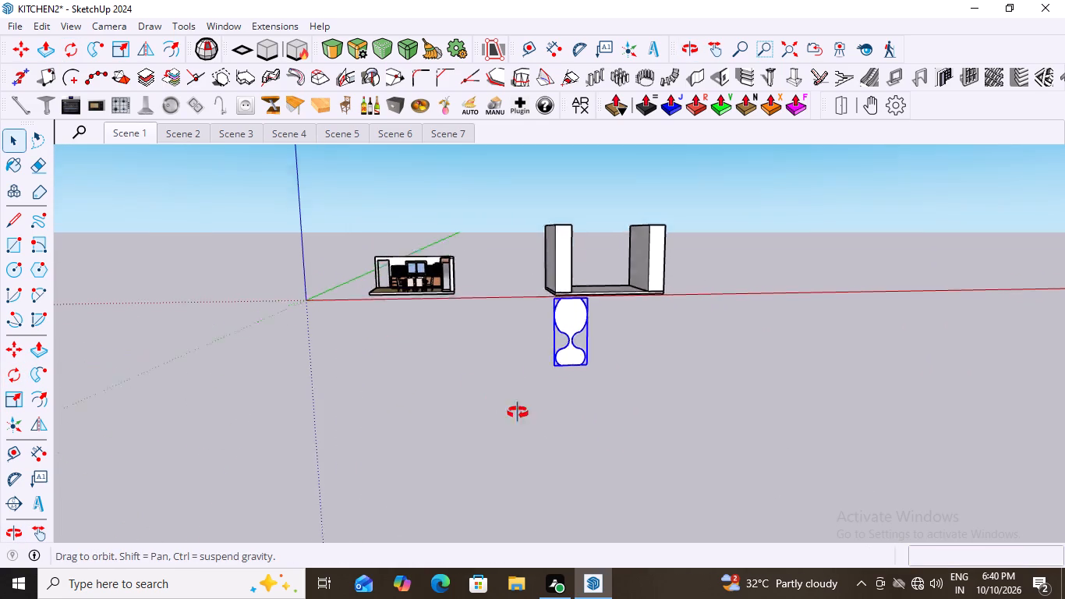
pyautogui.moveTo(518, 413); pyautogui.dragTo(629, 448, button='middle')
pyautogui.press('m')
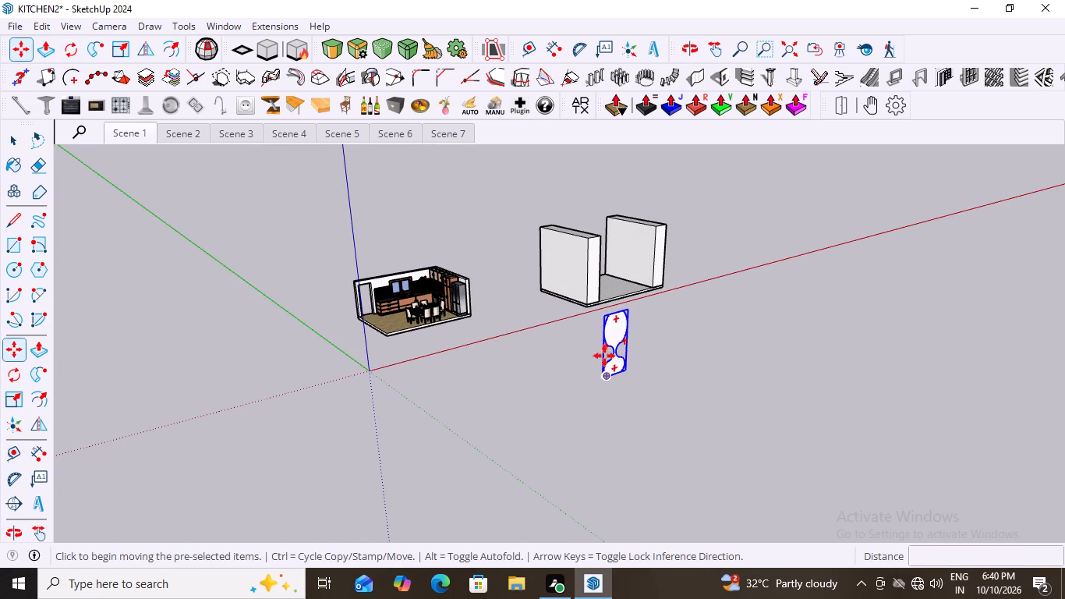
pyautogui.click(603, 345)
pyautogui.press('Escape')
pyautogui.click(603, 375)
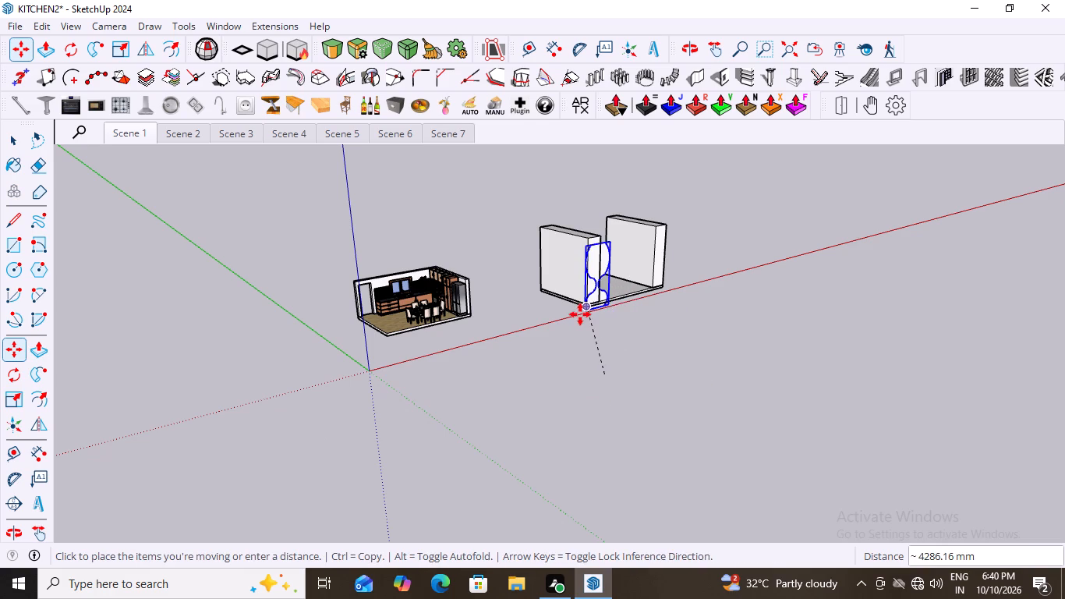
pyautogui.scroll(7, 580, 314)
pyautogui.moveTo(583, 326); pyautogui.dragTo(655, 367, button='middle')
pyautogui.scroll(1, 655, 367)
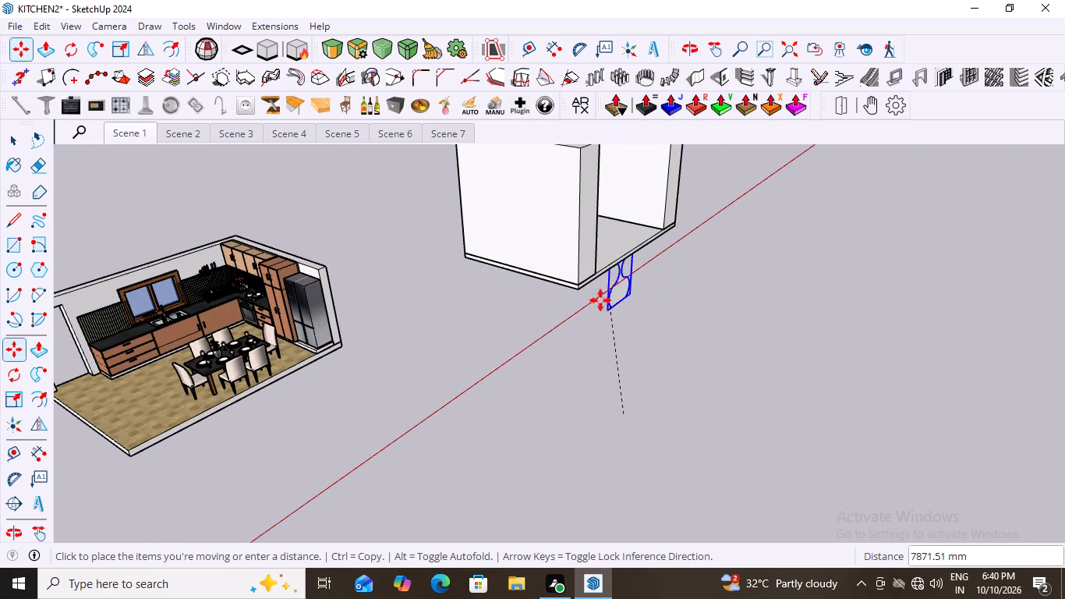
pyautogui.click(581, 295)
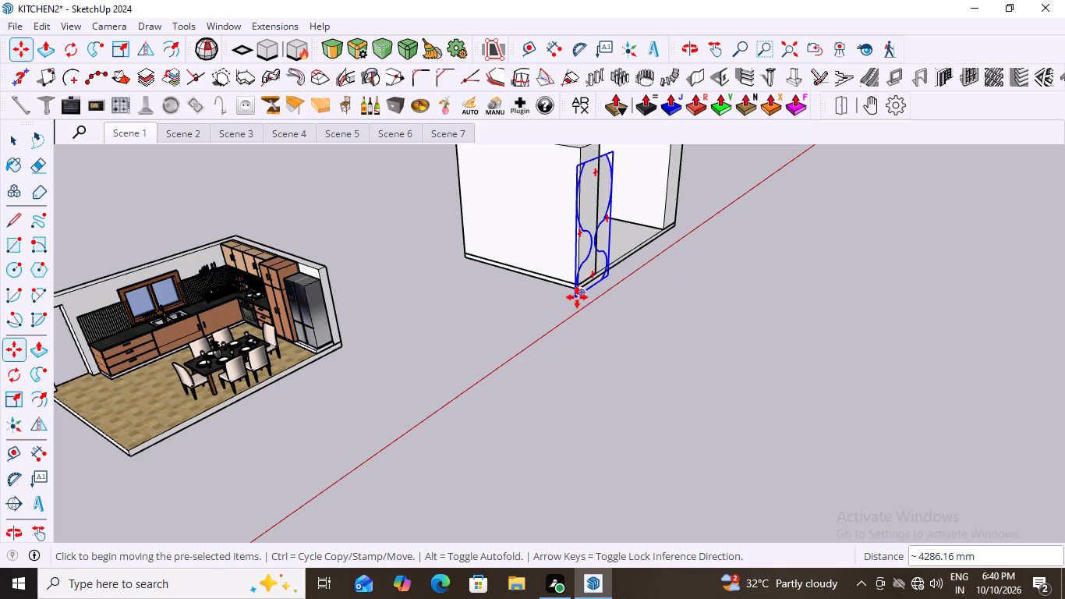
# Move the profile group about 1908 mm along the green axis, out in front of the wall, and deselect it.
pyautogui.click(577, 297)
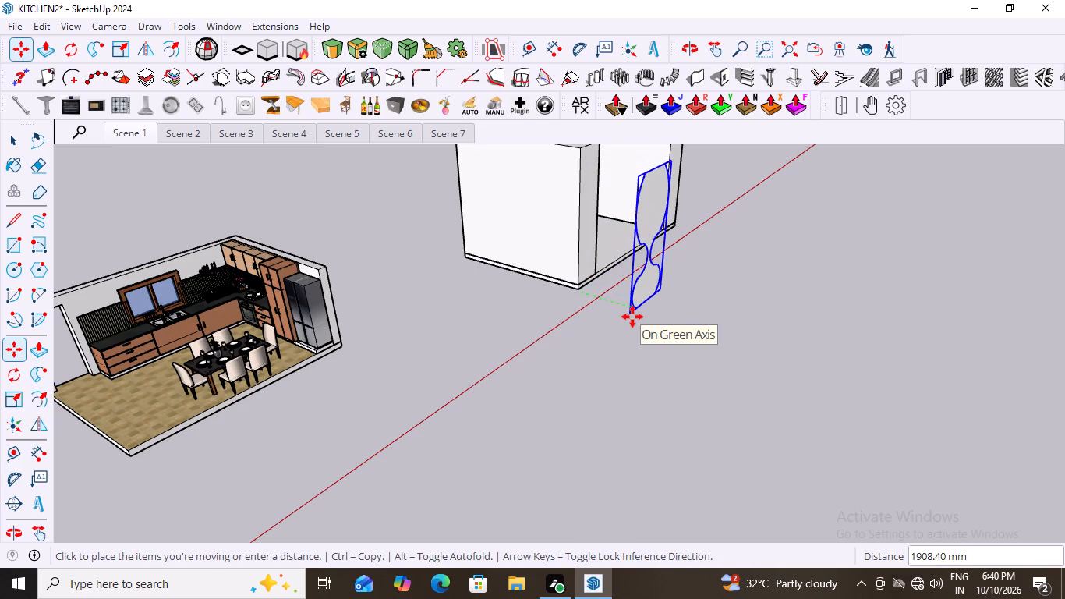
pyautogui.click(632, 317)
pyautogui.scroll(-13, 479, 354)
pyautogui.press('space')
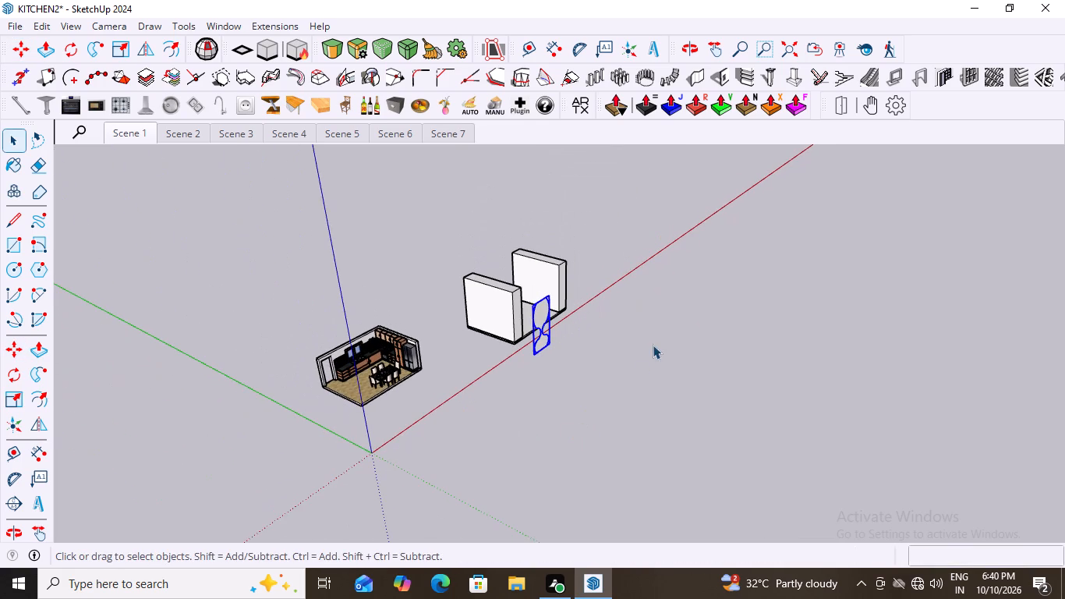
pyautogui.click(653, 345)
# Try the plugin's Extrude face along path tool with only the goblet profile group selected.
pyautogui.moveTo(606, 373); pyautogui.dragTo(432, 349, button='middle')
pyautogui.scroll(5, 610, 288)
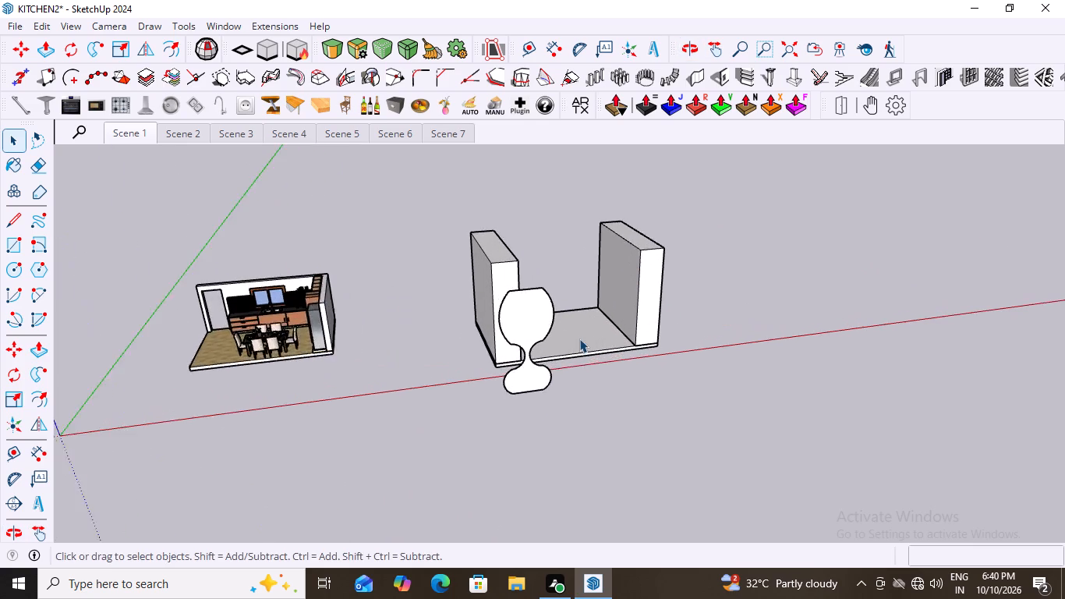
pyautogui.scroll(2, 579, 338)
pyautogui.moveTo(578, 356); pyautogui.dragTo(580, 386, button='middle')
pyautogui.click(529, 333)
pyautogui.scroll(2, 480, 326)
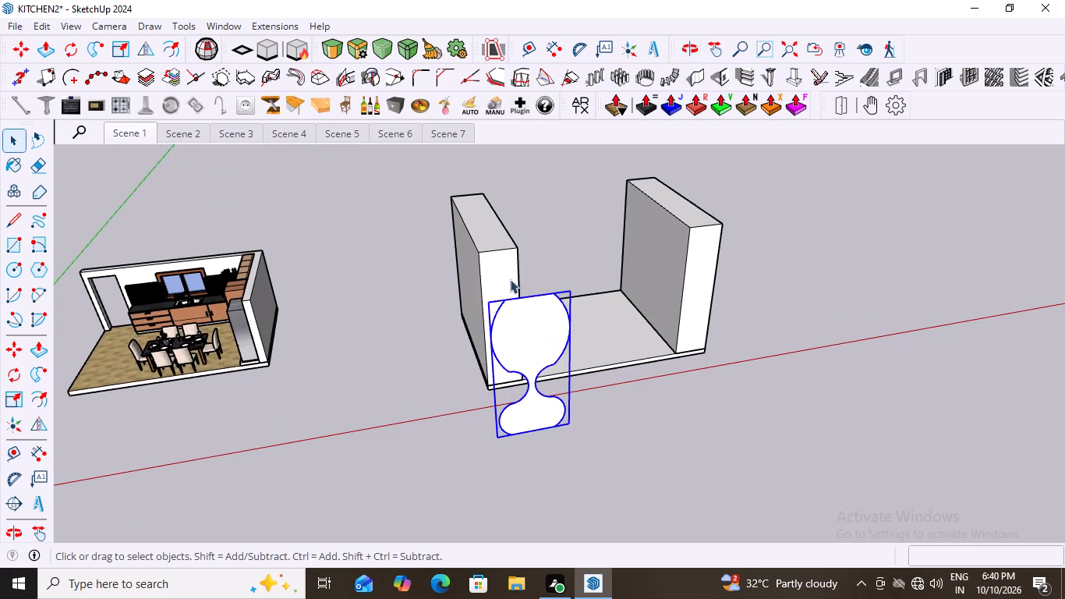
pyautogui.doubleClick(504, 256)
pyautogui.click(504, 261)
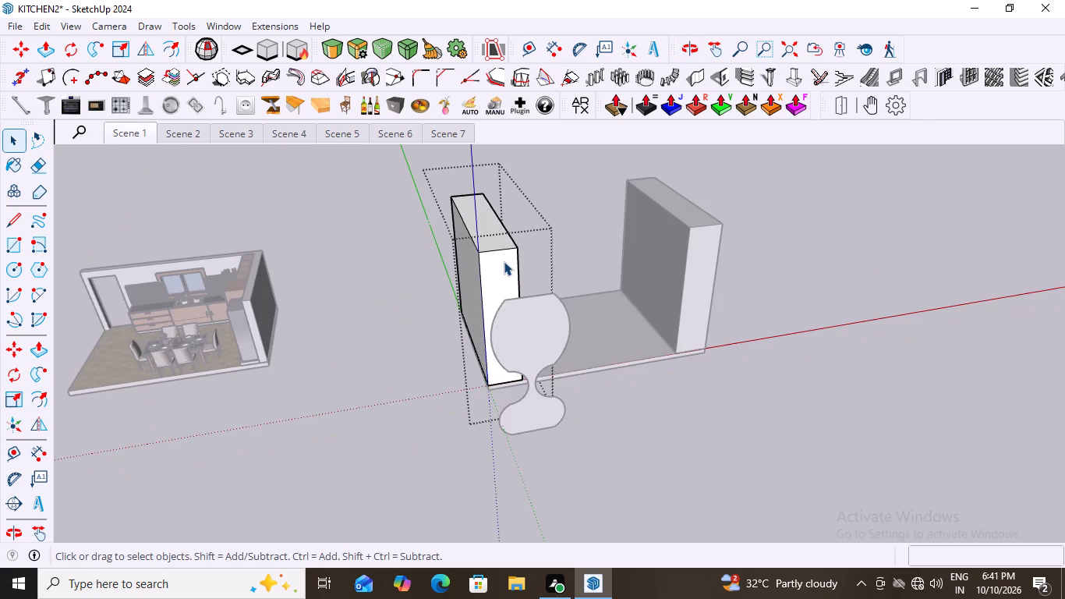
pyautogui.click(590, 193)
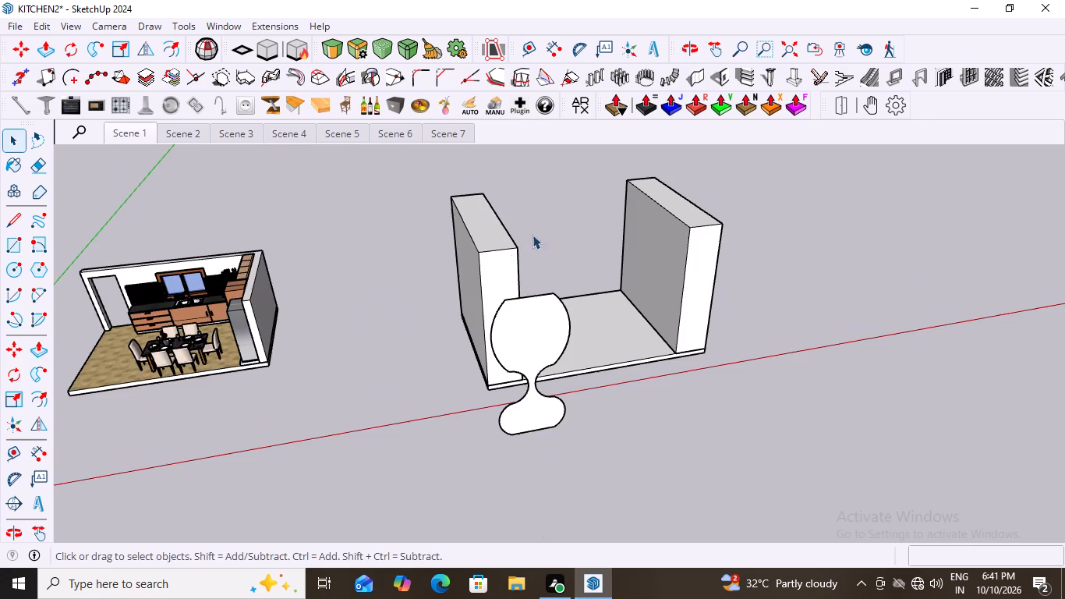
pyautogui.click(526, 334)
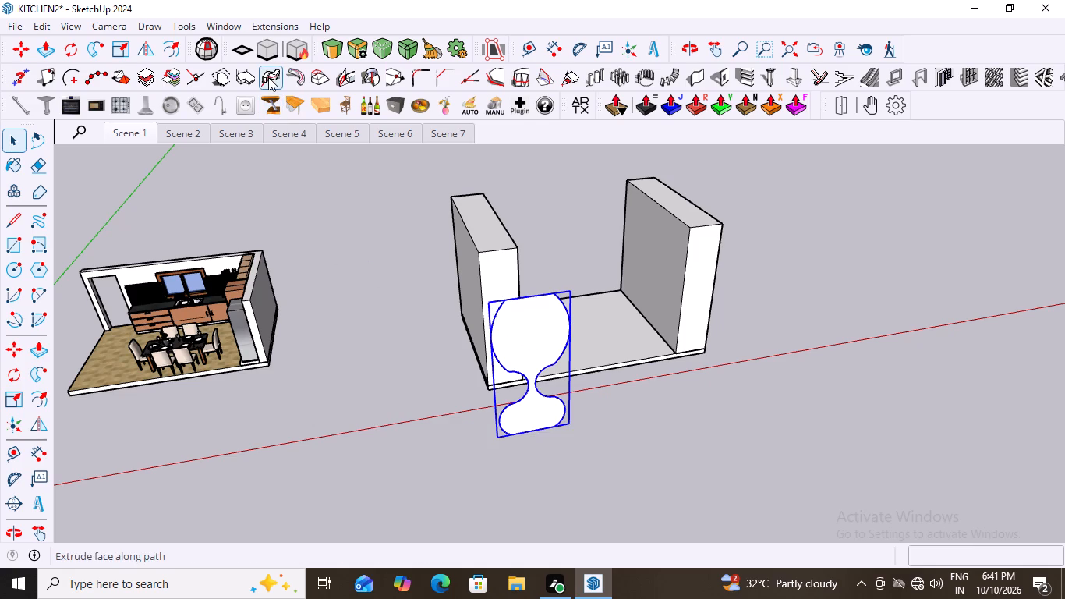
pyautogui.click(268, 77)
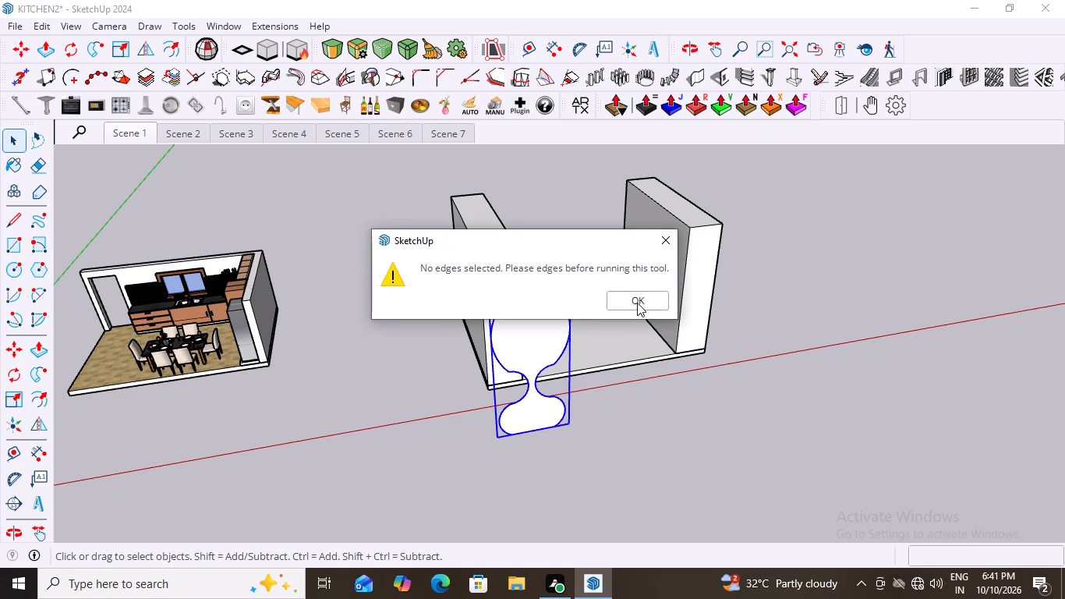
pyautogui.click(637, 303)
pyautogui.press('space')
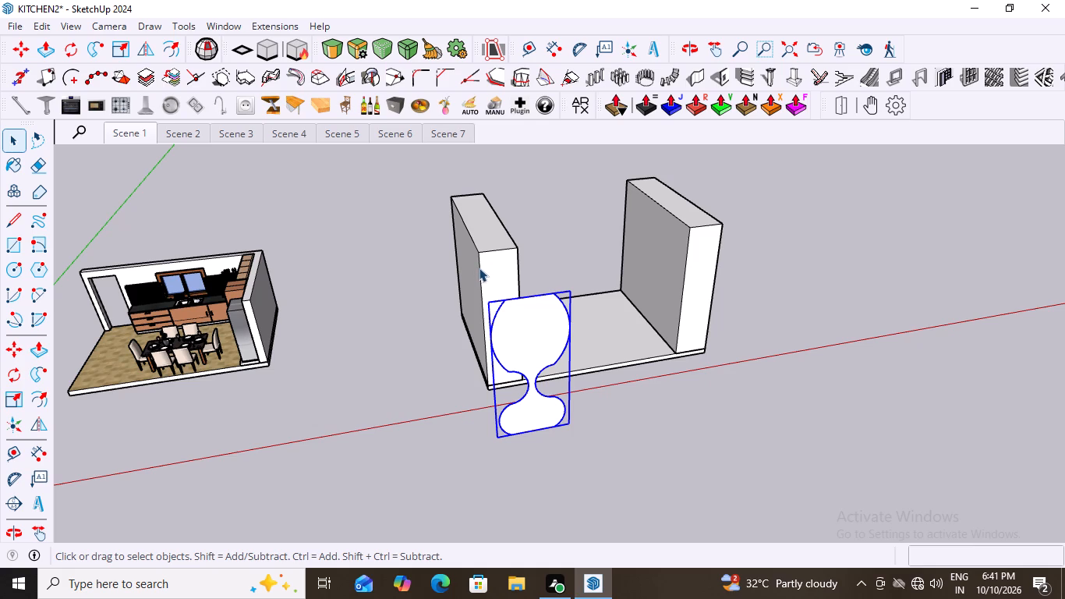
# Open the kitchen-side wall's group and select the two vertical edges and top edge of its front face.
pyautogui.click(480, 268)
pyautogui.tripleClick(480, 268)
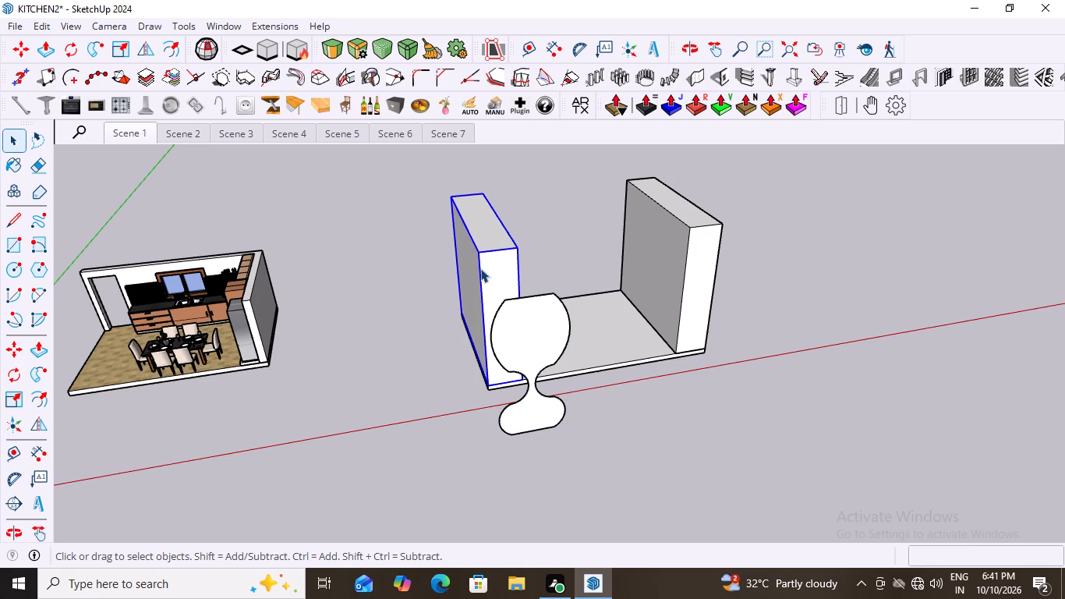
pyautogui.click(480, 268)
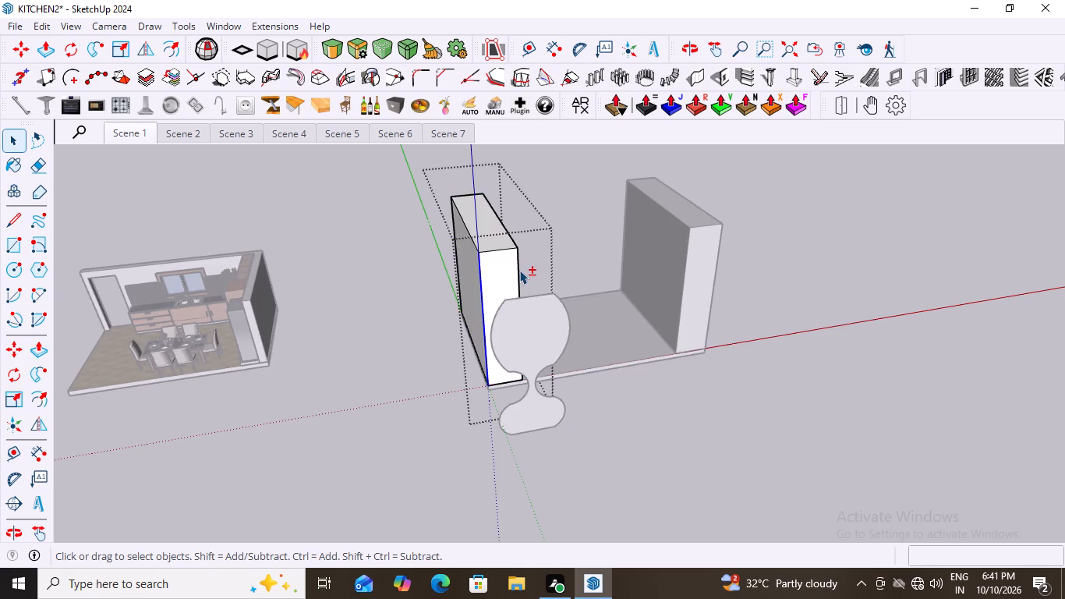
pyautogui.keyDown('shift'); pyautogui.click(519, 270); pyautogui.keyUp('shift')
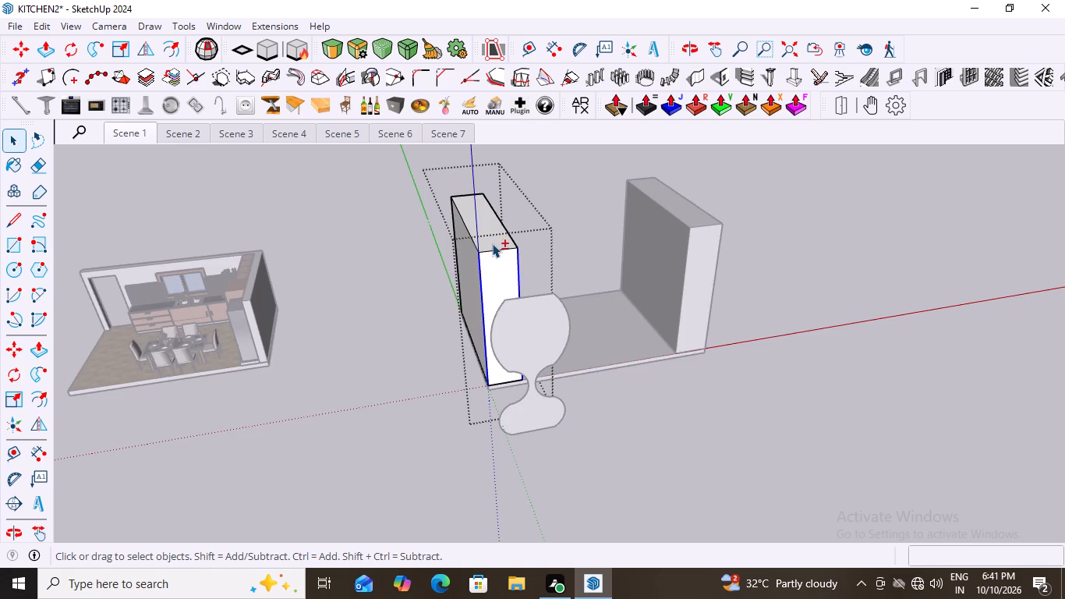
pyautogui.keyDown('shift'); pyautogui.click(494, 247); pyautogui.keyUp('shift')
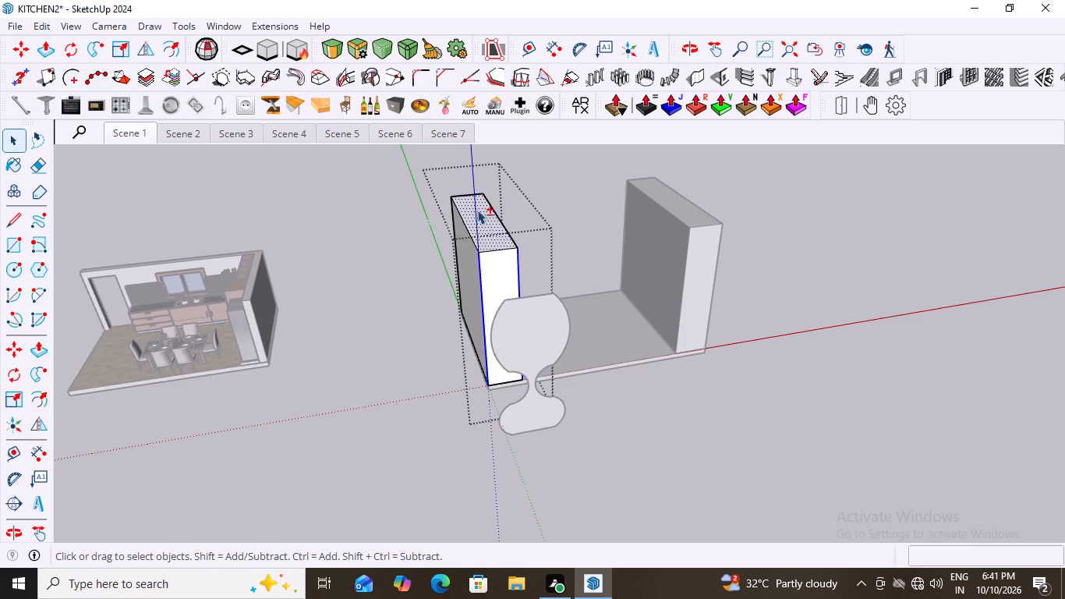
pyautogui.keyDown('shift'); pyautogui.click(480, 211); pyautogui.keyUp('shift')
pyautogui.keyDown('shift'); pyautogui.doubleClick(491, 250); pyautogui.keyUp('shift')
pyautogui.keyDown('shift'); pyautogui.click(488, 229); pyautogui.keyUp('shift')
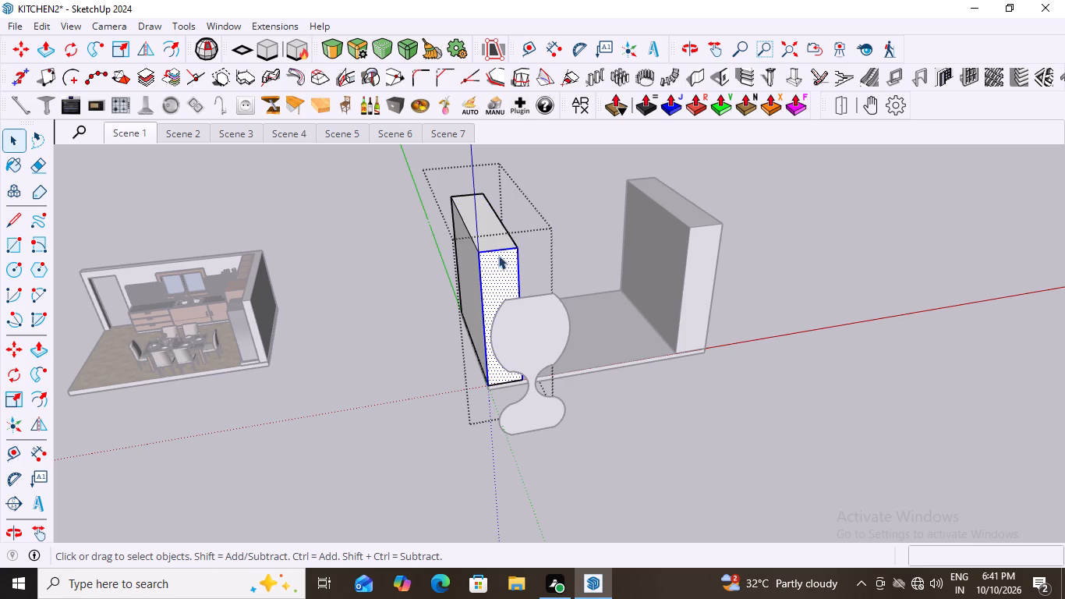
pyautogui.keyDown('shift'); pyautogui.click(497, 264); pyautogui.keyUp('shift')
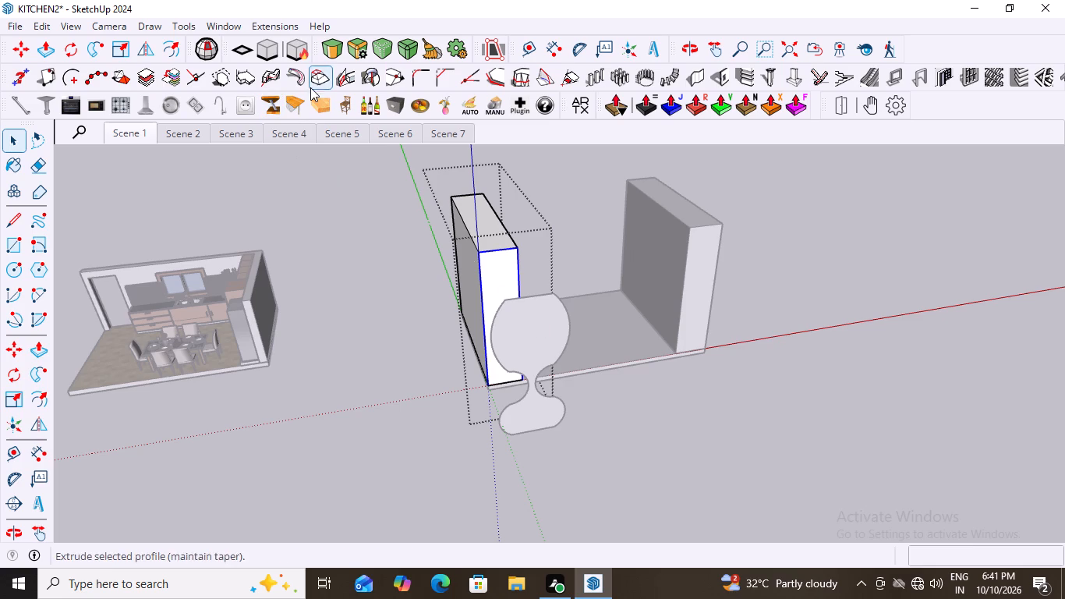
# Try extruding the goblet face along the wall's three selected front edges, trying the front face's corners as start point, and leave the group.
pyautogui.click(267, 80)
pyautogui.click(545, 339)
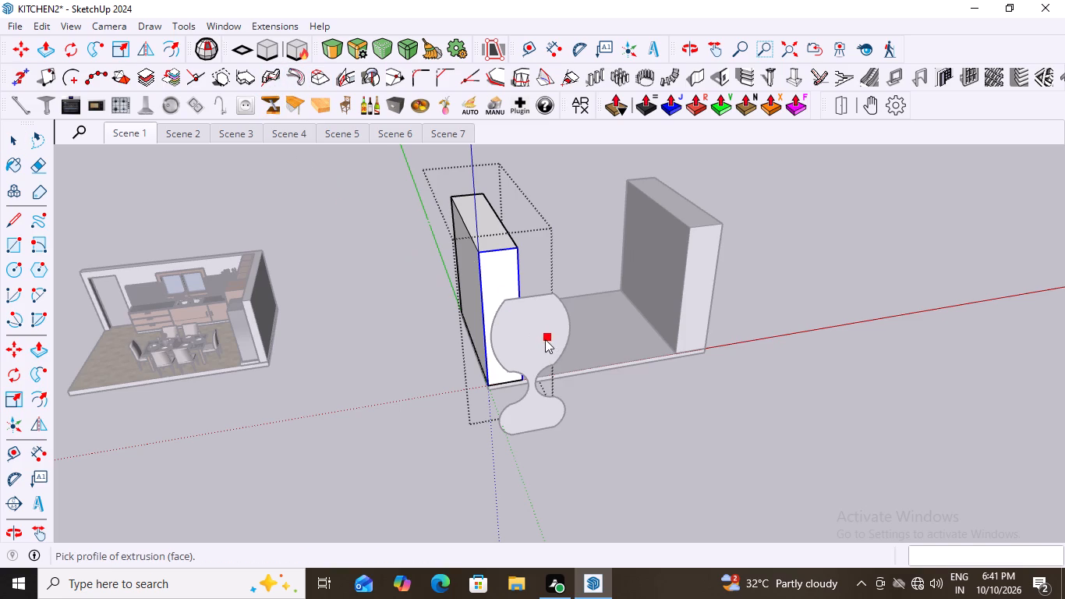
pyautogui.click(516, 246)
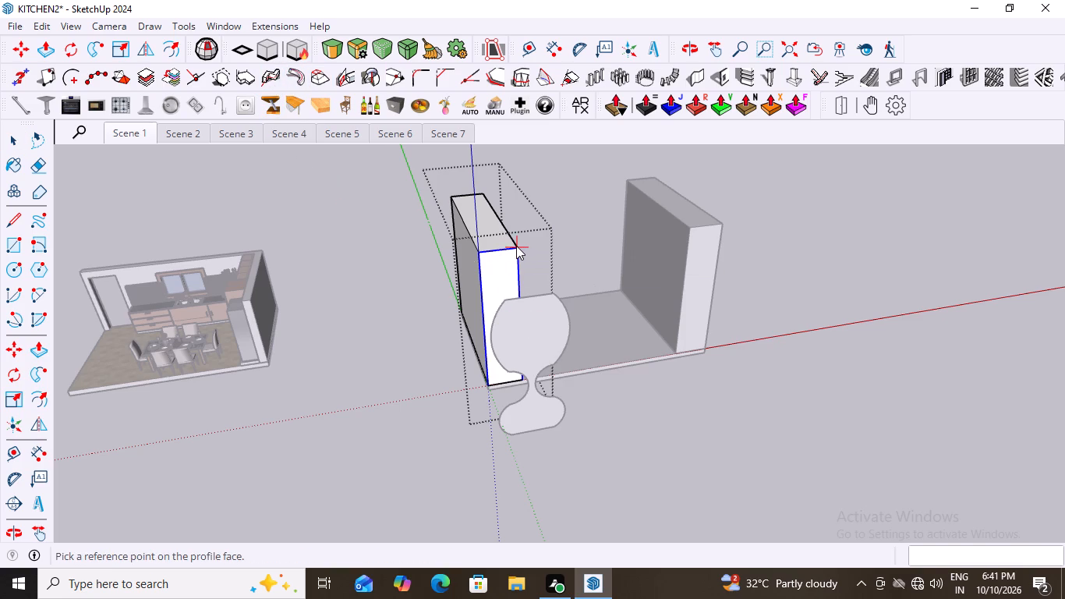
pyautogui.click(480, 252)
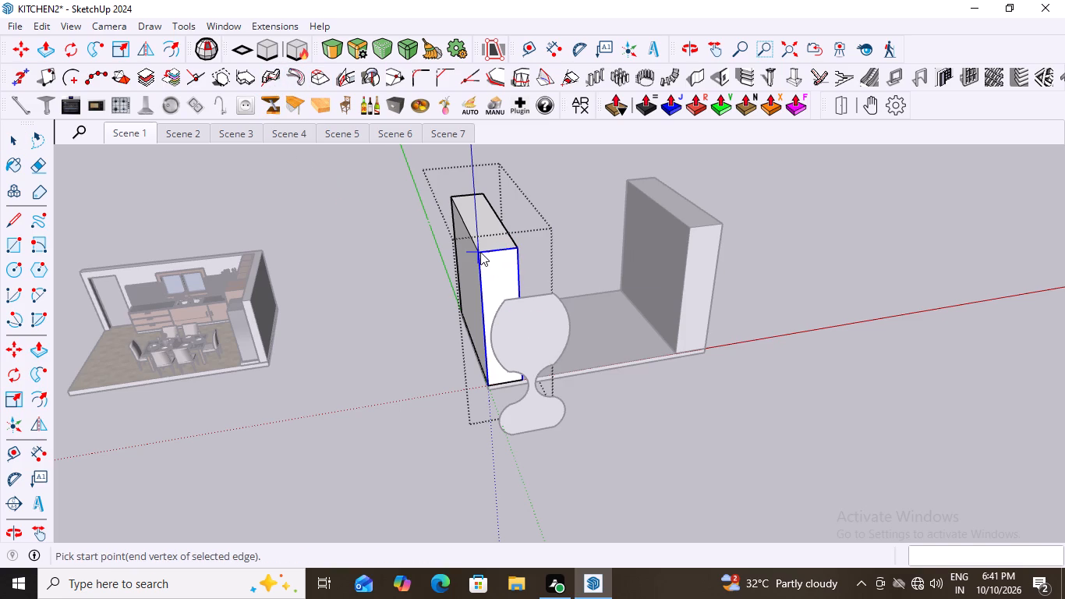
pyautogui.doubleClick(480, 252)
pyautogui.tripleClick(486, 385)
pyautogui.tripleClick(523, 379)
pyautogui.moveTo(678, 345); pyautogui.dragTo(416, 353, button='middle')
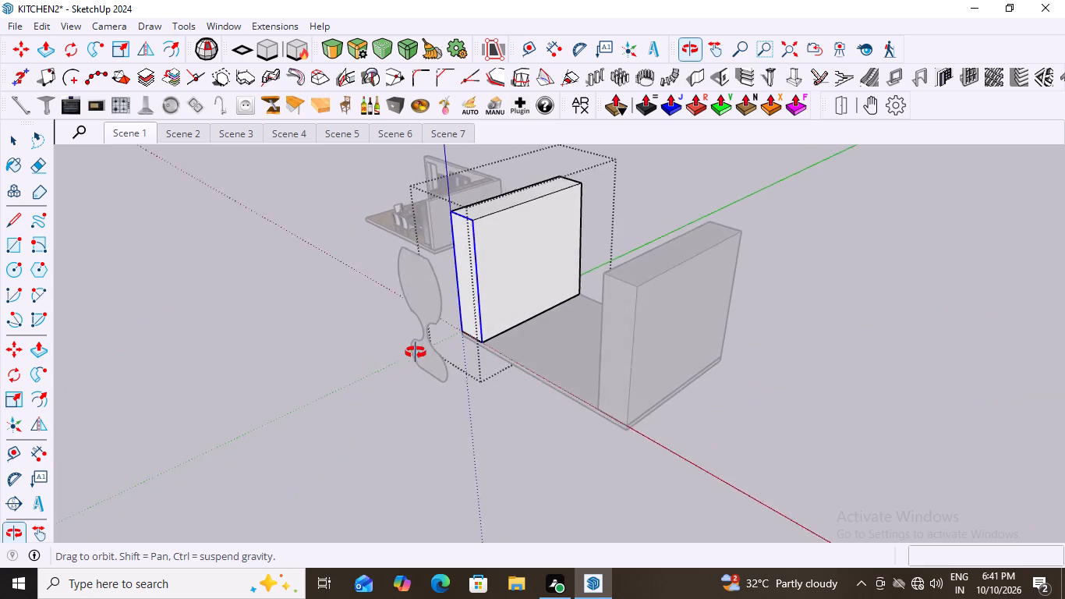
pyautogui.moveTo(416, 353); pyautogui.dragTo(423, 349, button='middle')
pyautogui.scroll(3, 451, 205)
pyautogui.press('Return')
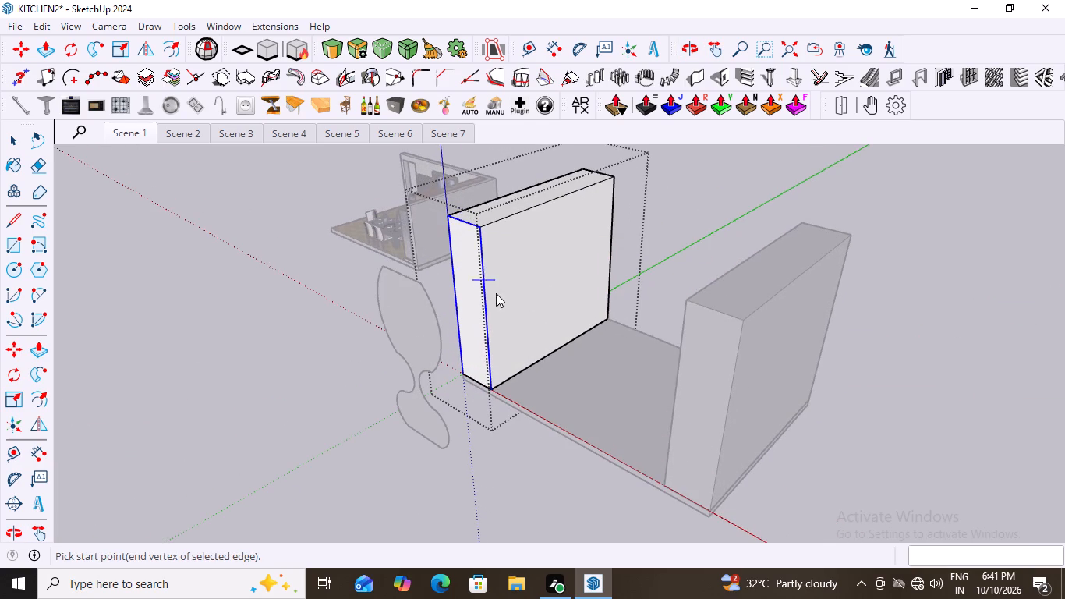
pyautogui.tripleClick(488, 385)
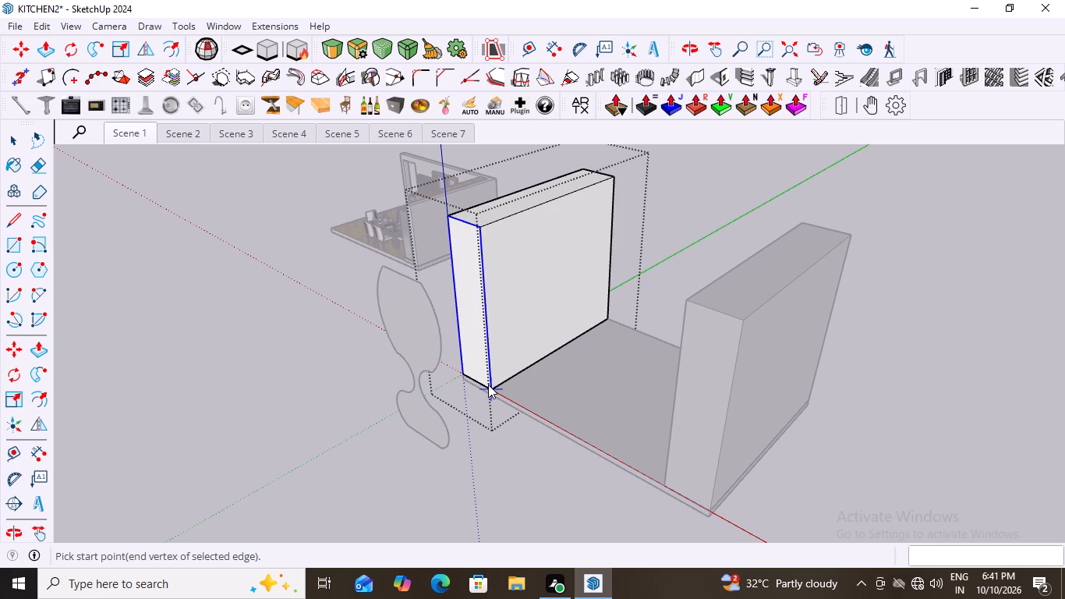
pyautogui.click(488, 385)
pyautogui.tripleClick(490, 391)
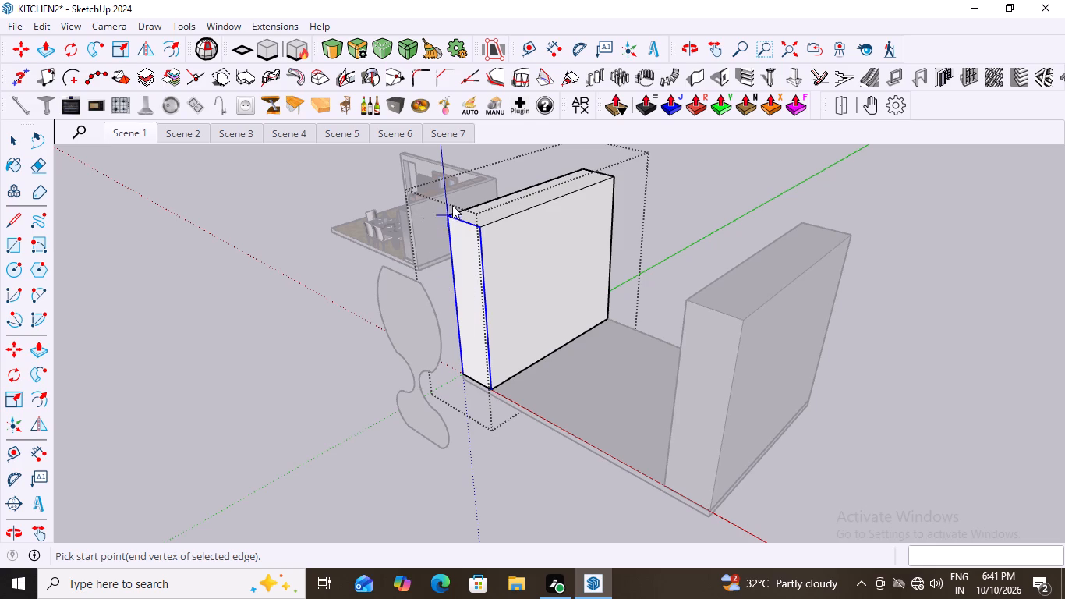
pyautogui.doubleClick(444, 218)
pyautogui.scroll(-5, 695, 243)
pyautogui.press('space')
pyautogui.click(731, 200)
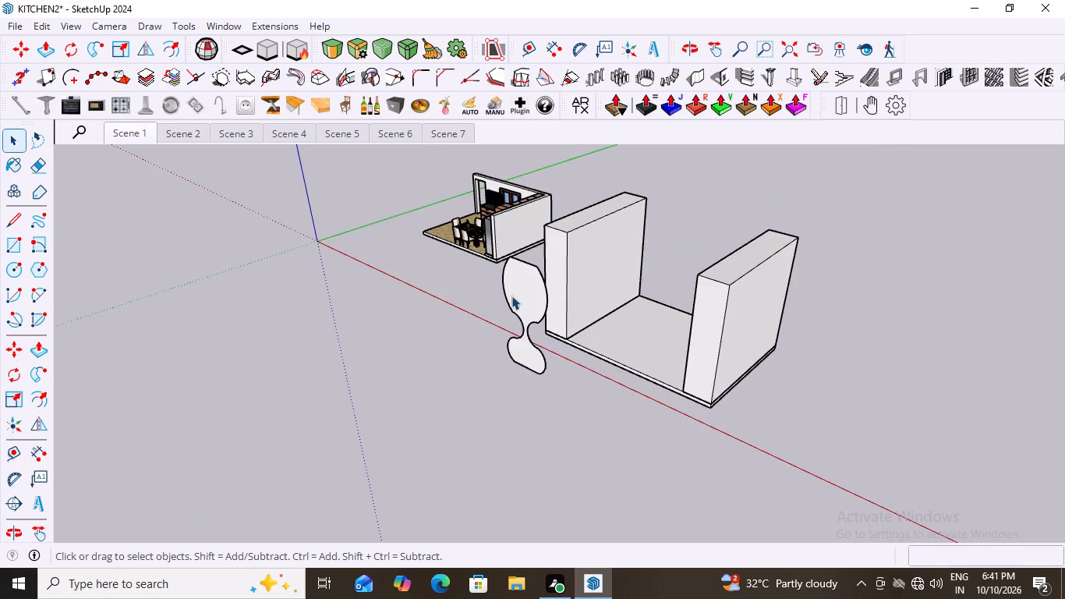
# Reopen the kitchen-side wall's group and select only the vertical edge of its front face nearest the kitchen.
pyautogui.moveTo(515, 316); pyautogui.dragTo(799, 339, button='middle')
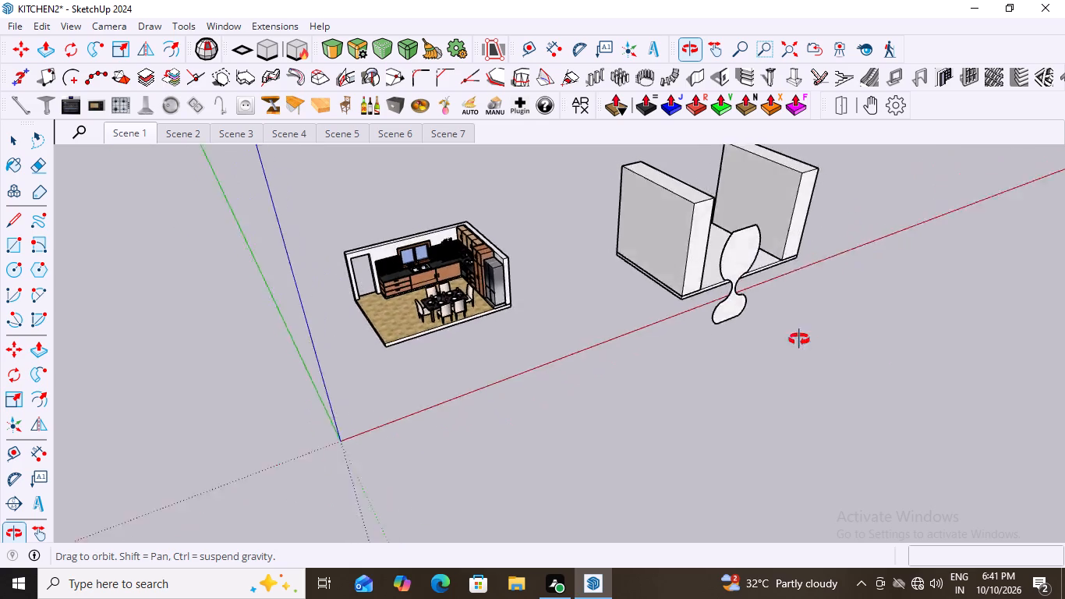
pyautogui.moveTo(799, 339); pyautogui.dragTo(706, 368, button='middle')
pyautogui.scroll(-2, 744, 354)
pyautogui.scroll(3, 646, 360)
pyautogui.scroll(-3, 364, 338)
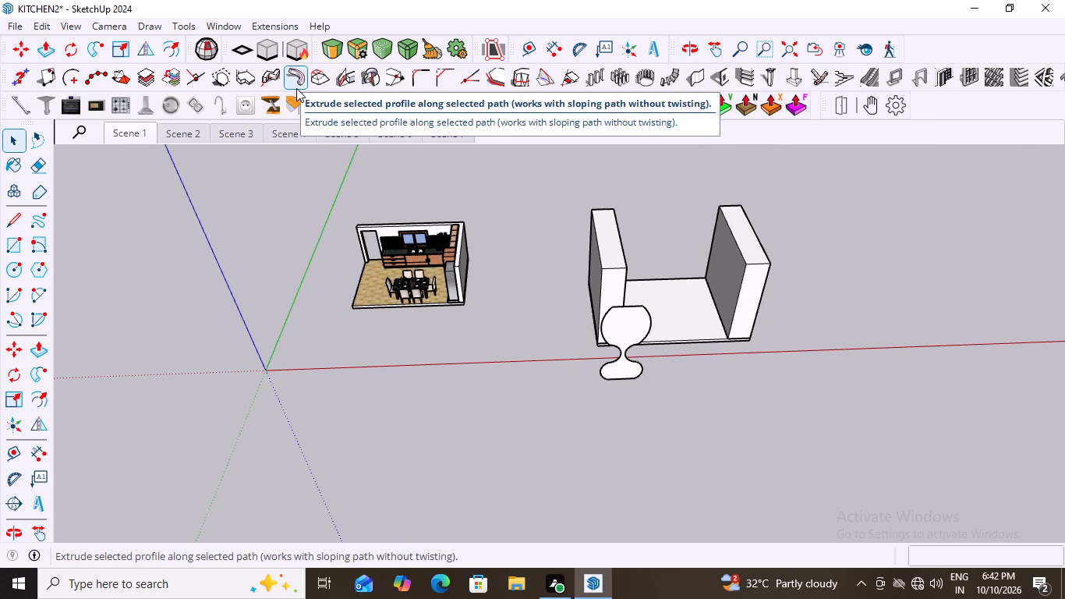
pyautogui.scroll(3, 649, 287)
pyautogui.moveTo(666, 314); pyautogui.dragTo(667, 308, button='middle')
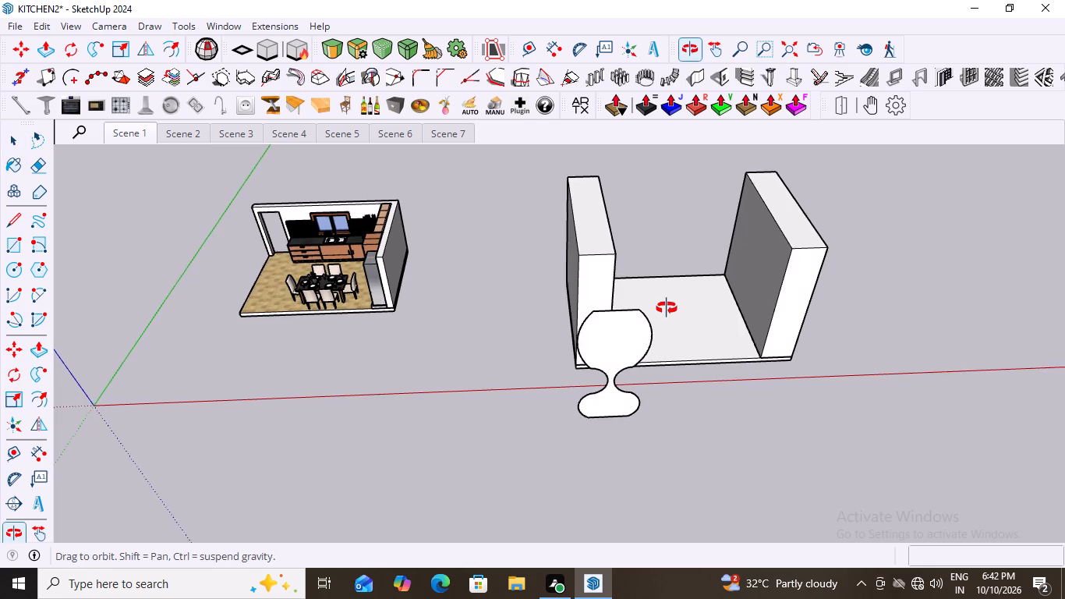
pyautogui.moveTo(667, 308); pyautogui.dragTo(674, 303, button='middle')
pyautogui.click(600, 334)
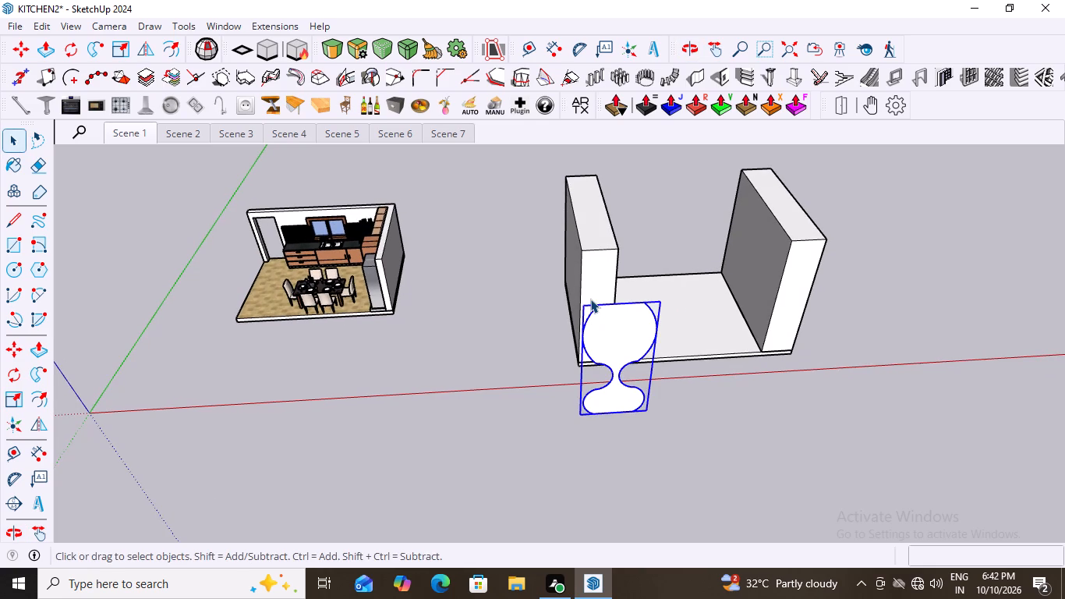
pyautogui.keyDown('shift'); pyautogui.scroll(7, 578, 276); pyautogui.keyUp('shift')
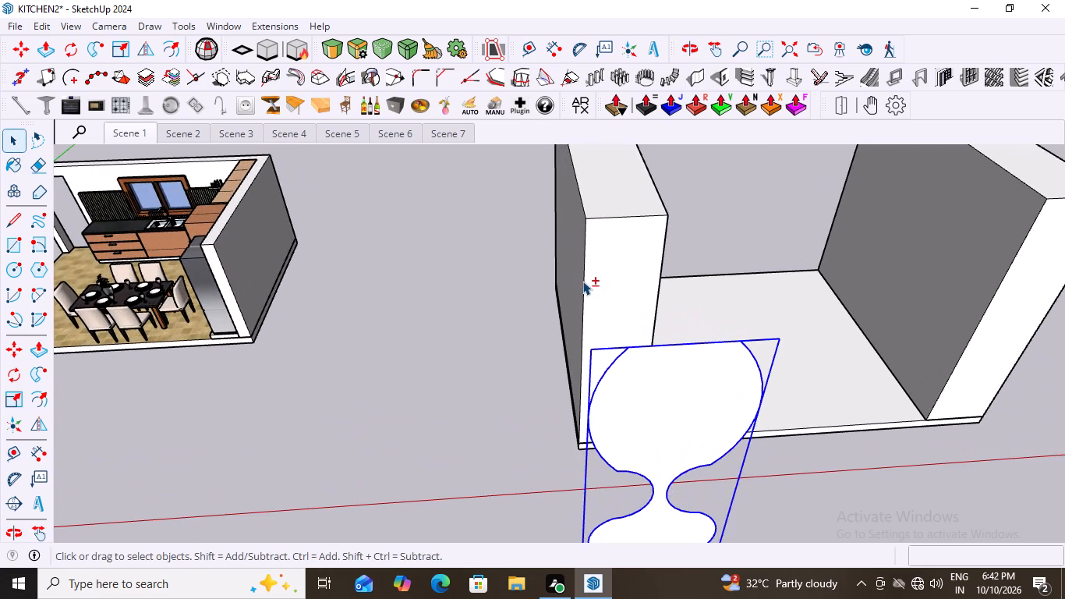
pyautogui.keyDown('shift'); pyautogui.click(582, 281); pyautogui.keyUp('shift')
pyautogui.keyDown('shift'); pyautogui.tripleClick(582, 281); pyautogui.keyUp('shift')
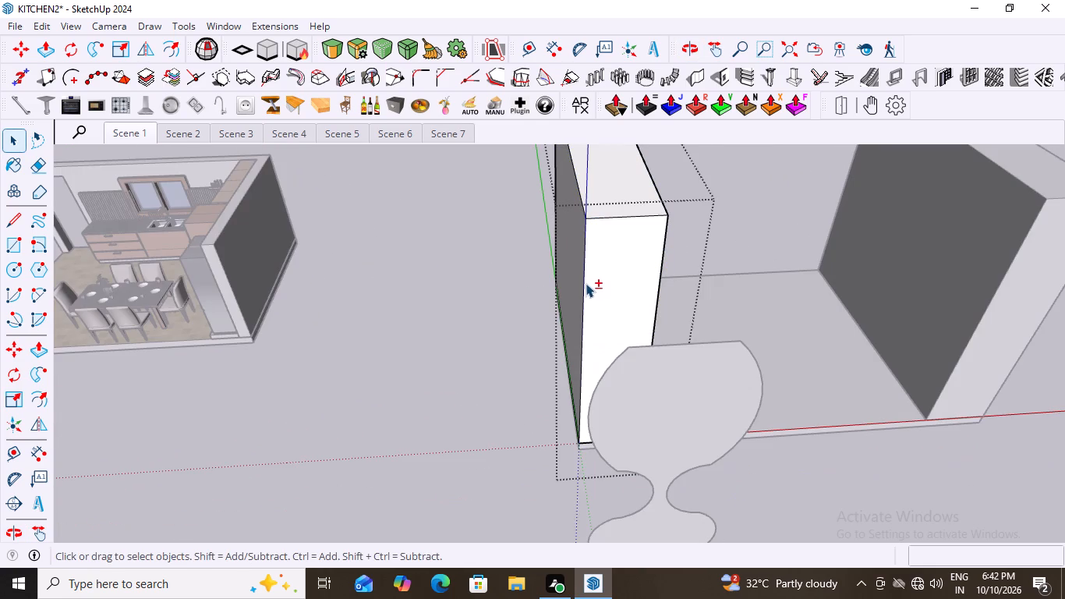
pyautogui.keyDown('shift'); pyautogui.doubleClick(585, 282); pyautogui.keyUp('shift')
pyautogui.keyDown('shift'); pyautogui.click(612, 296); pyautogui.keyUp('shift')
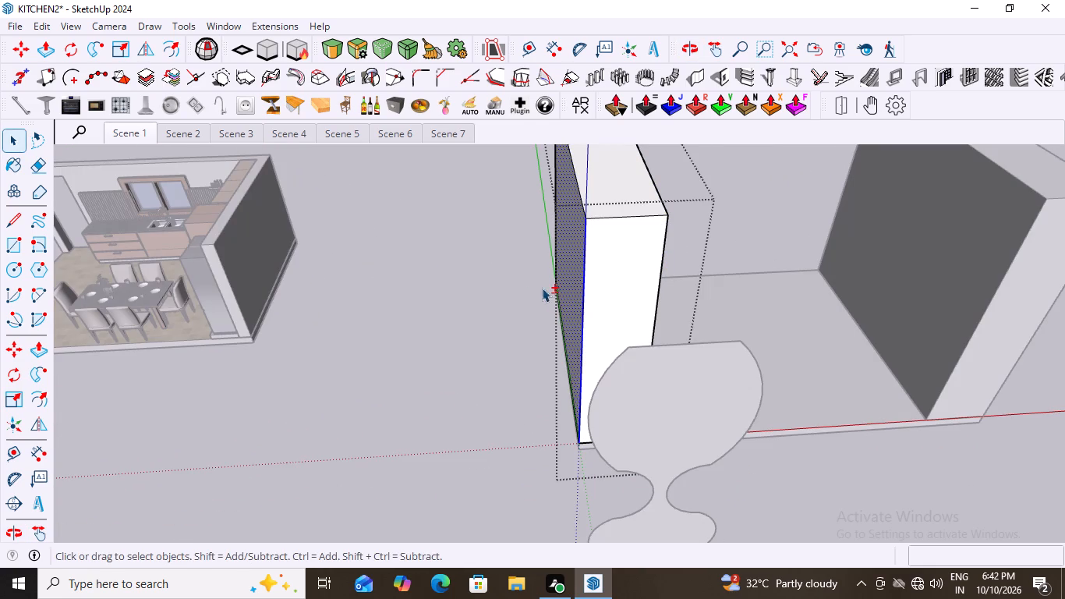
pyautogui.keyDown('shift'); pyautogui.click(566, 278); pyautogui.keyUp('shift')
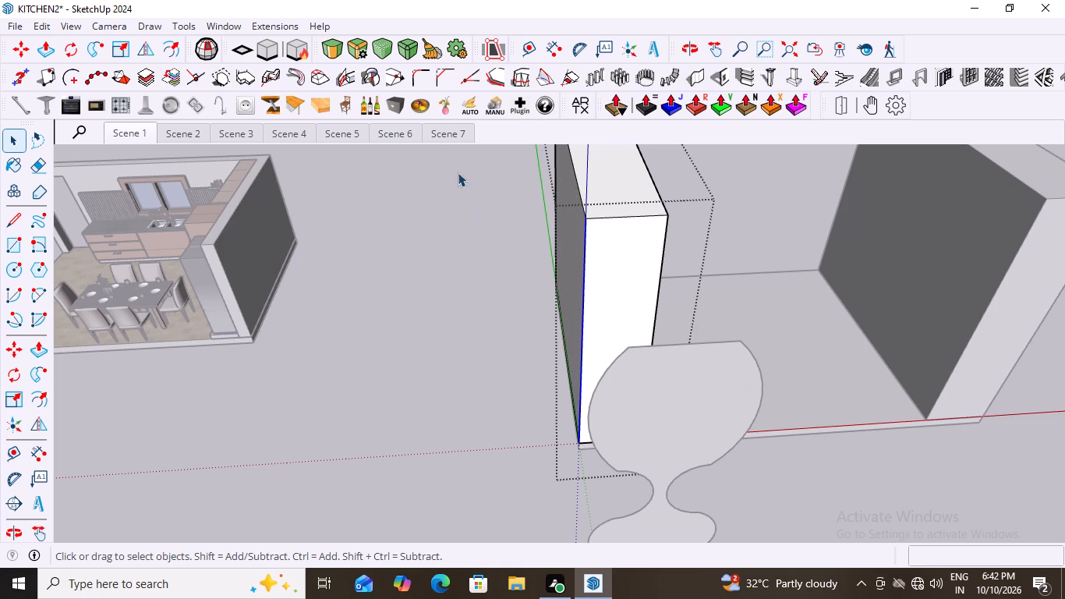
# Extrude along the selected path with the vertical section maintained, using the goblet face and the wall's upper front corner farther from the kitchen as reference.
pyautogui.click(298, 78)
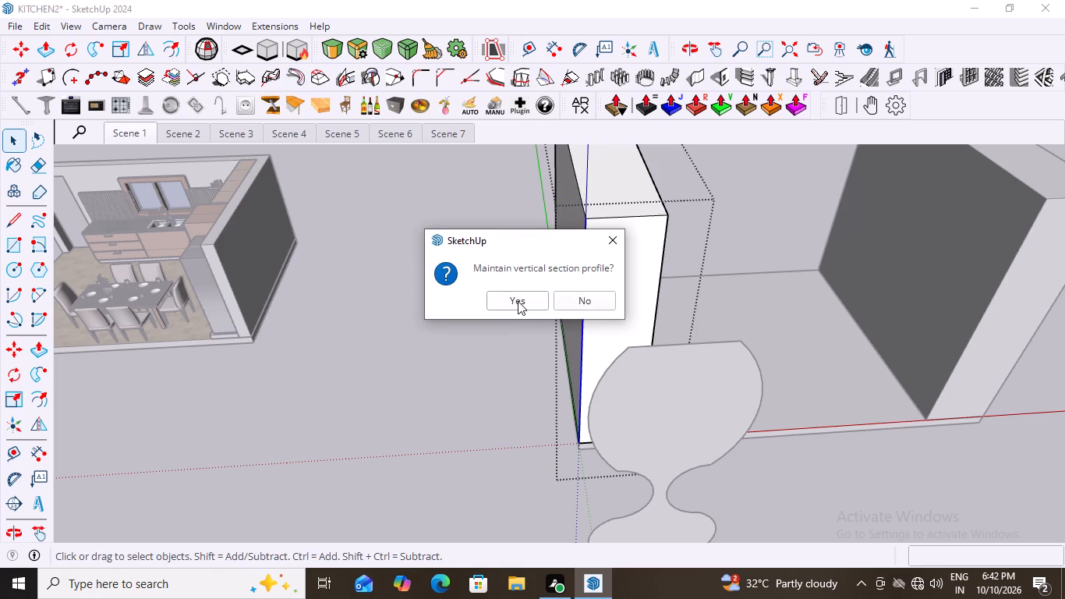
pyautogui.click(518, 301)
pyautogui.scroll(-6, 577, 328)
pyautogui.click(639, 378)
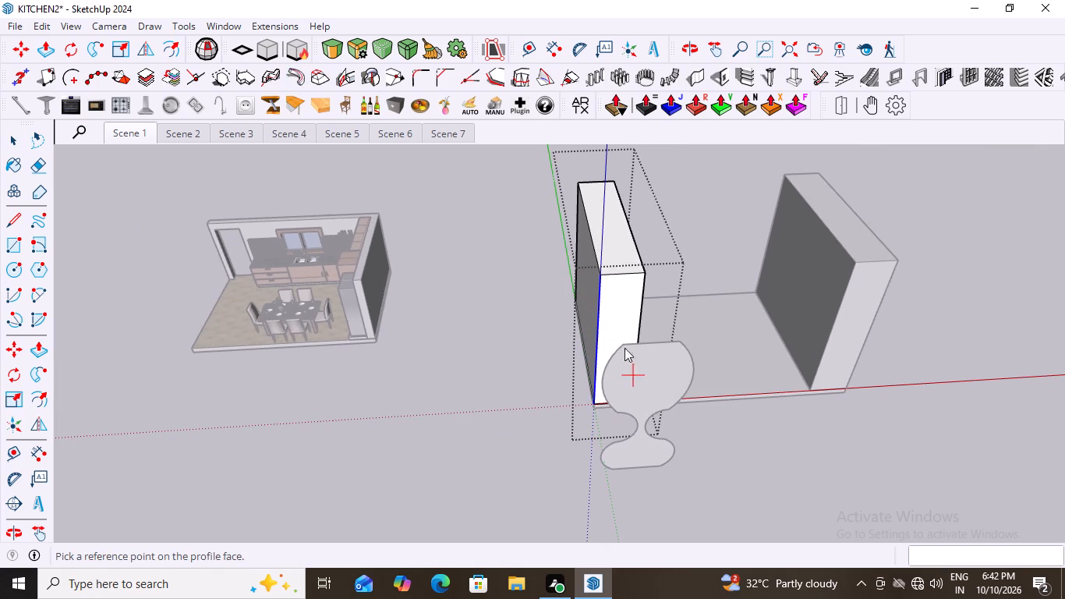
pyautogui.click(644, 275)
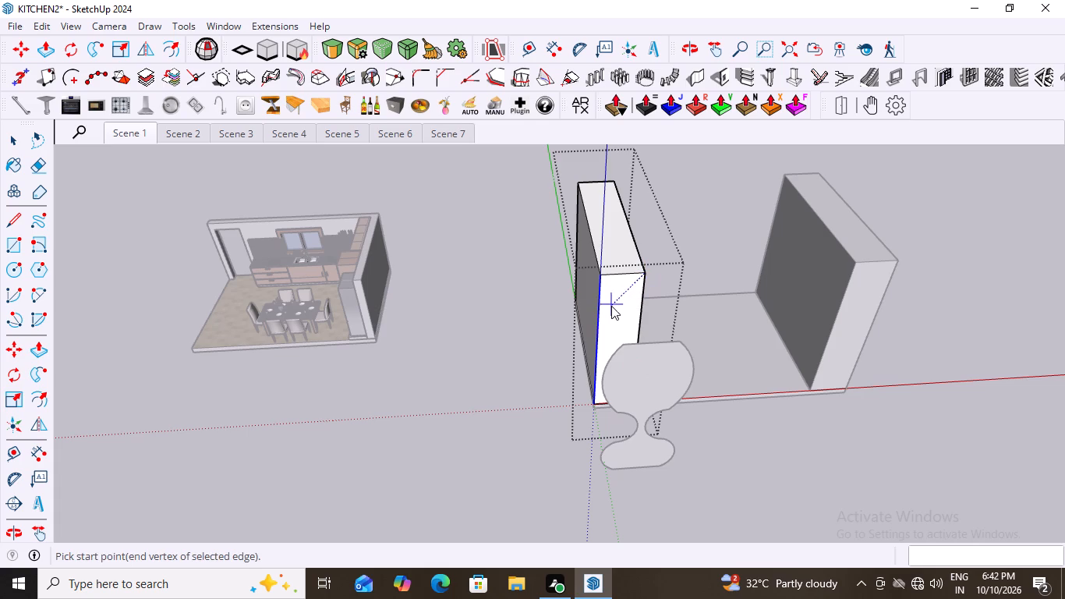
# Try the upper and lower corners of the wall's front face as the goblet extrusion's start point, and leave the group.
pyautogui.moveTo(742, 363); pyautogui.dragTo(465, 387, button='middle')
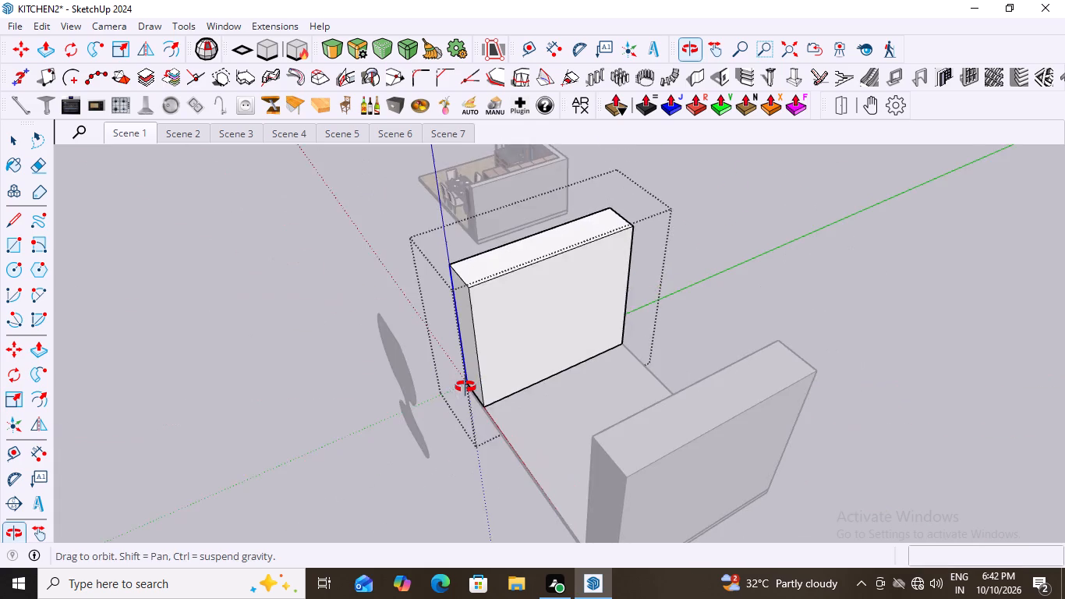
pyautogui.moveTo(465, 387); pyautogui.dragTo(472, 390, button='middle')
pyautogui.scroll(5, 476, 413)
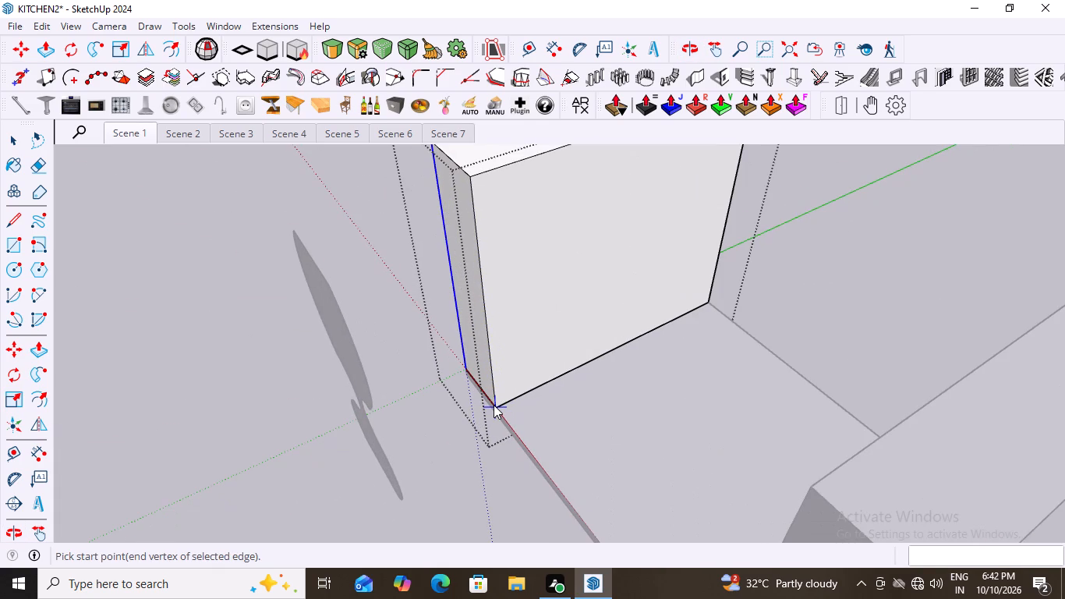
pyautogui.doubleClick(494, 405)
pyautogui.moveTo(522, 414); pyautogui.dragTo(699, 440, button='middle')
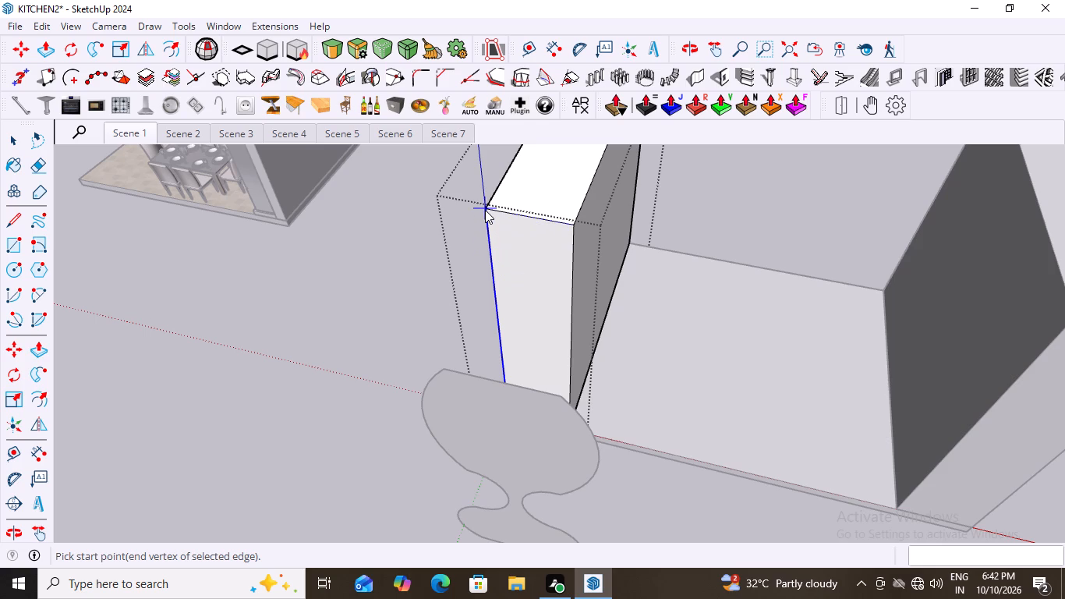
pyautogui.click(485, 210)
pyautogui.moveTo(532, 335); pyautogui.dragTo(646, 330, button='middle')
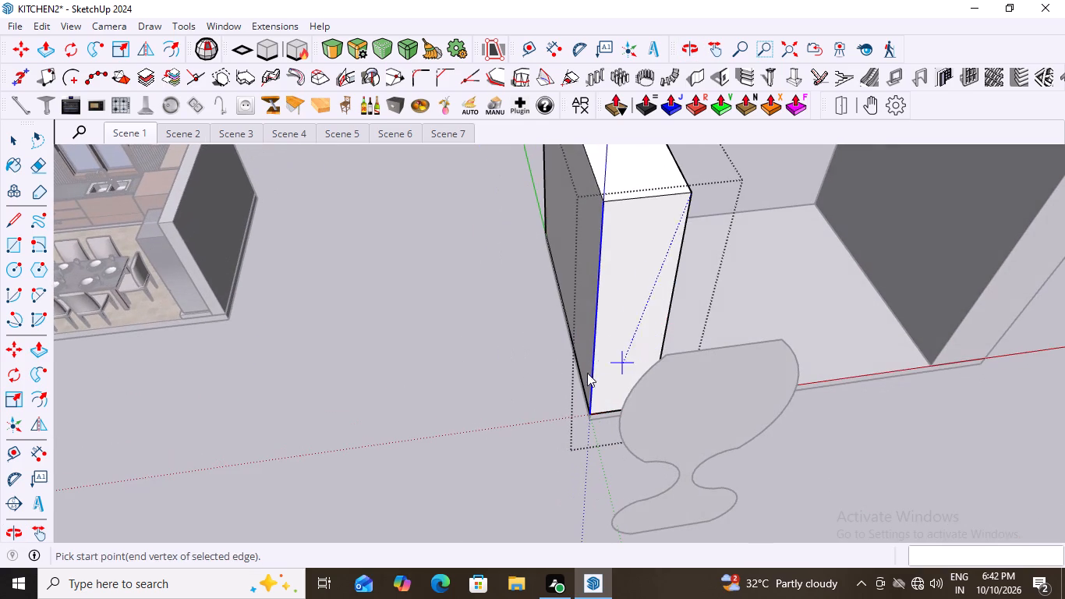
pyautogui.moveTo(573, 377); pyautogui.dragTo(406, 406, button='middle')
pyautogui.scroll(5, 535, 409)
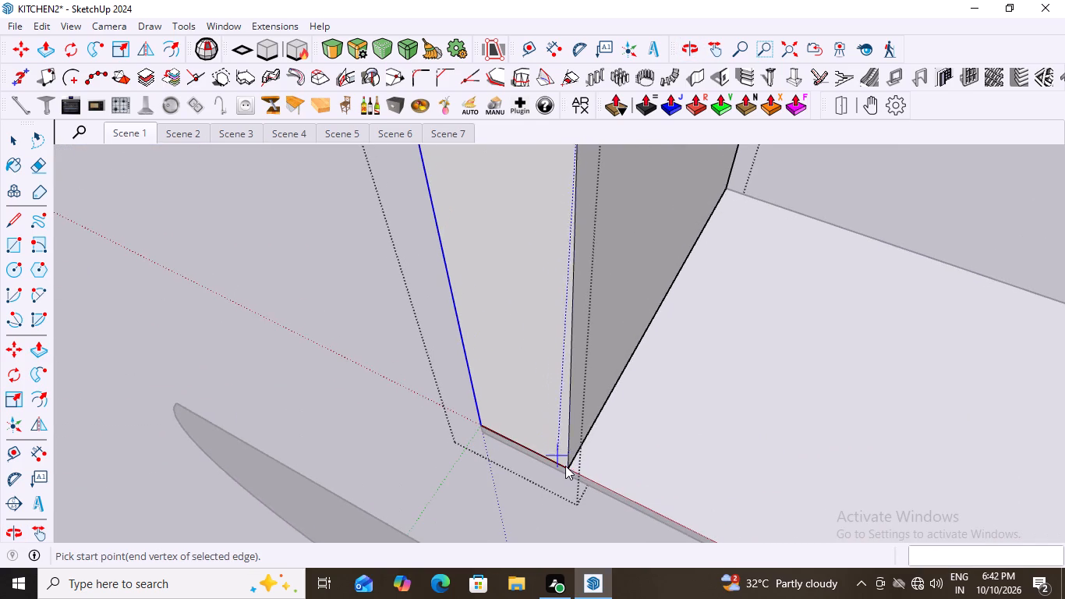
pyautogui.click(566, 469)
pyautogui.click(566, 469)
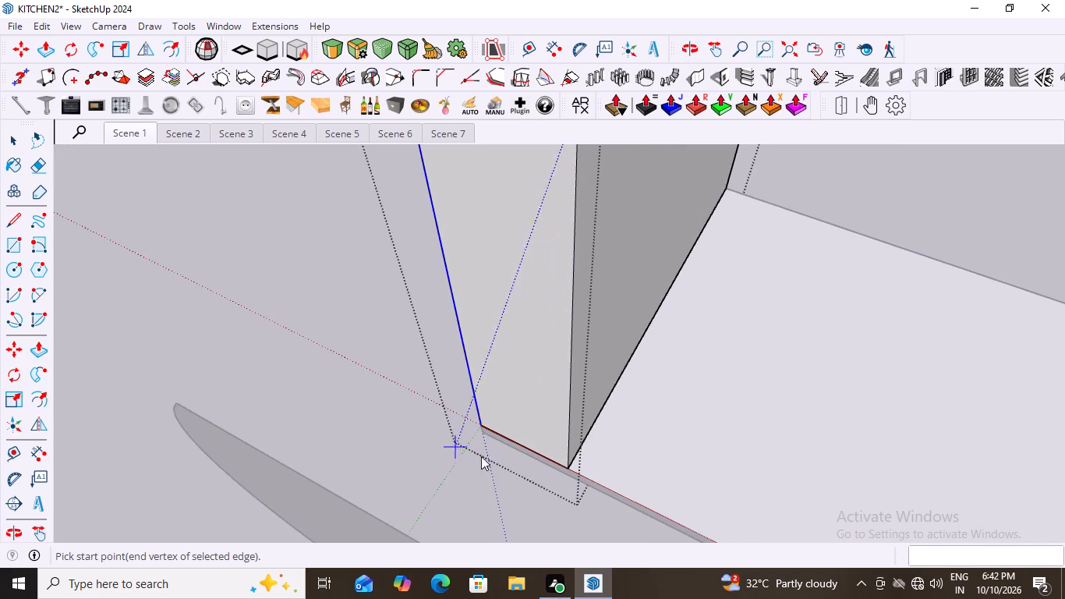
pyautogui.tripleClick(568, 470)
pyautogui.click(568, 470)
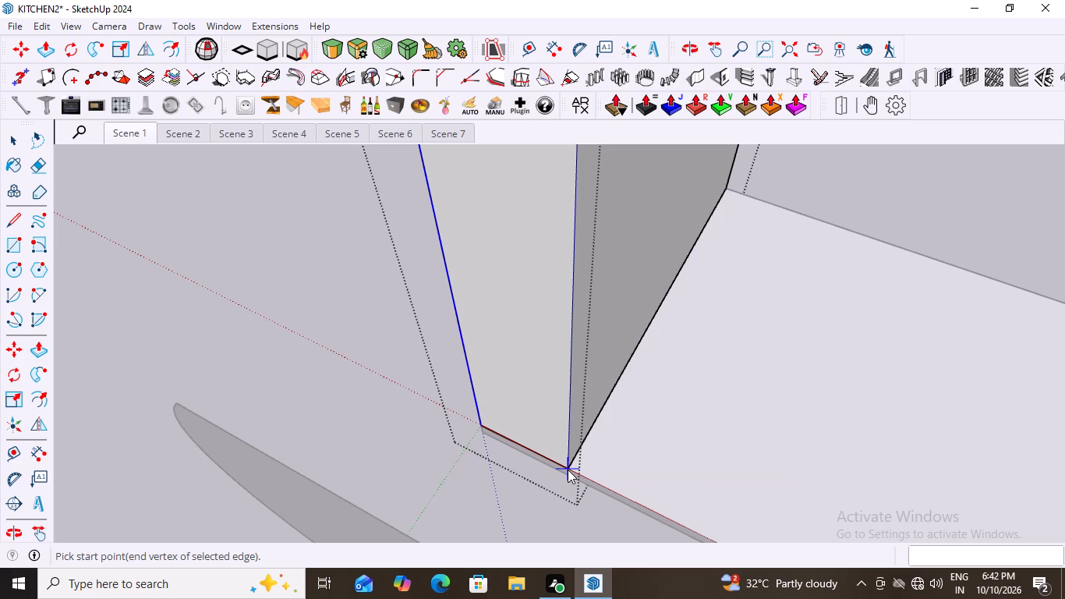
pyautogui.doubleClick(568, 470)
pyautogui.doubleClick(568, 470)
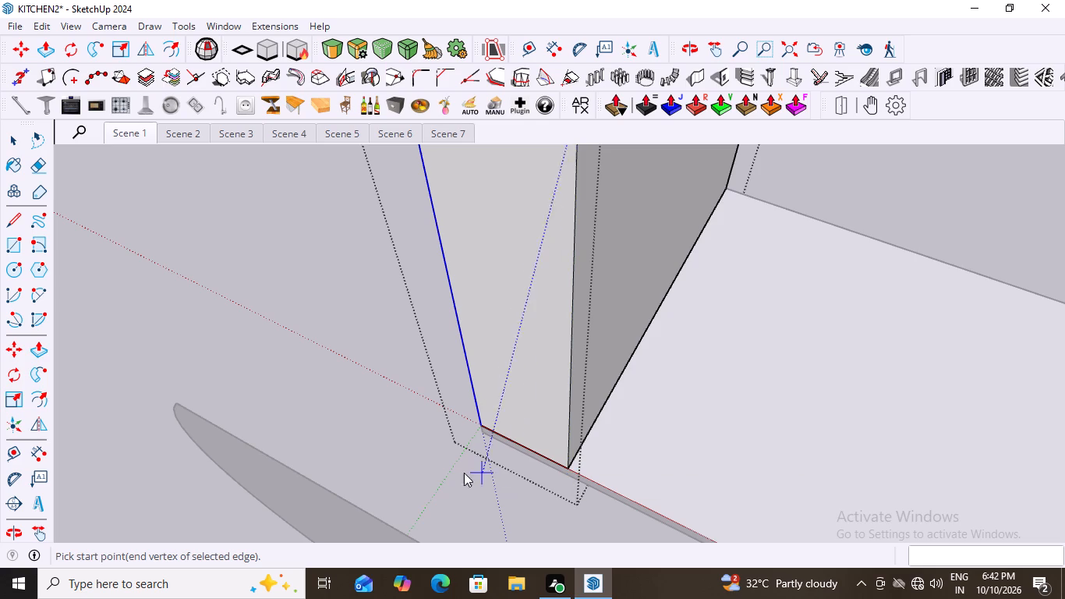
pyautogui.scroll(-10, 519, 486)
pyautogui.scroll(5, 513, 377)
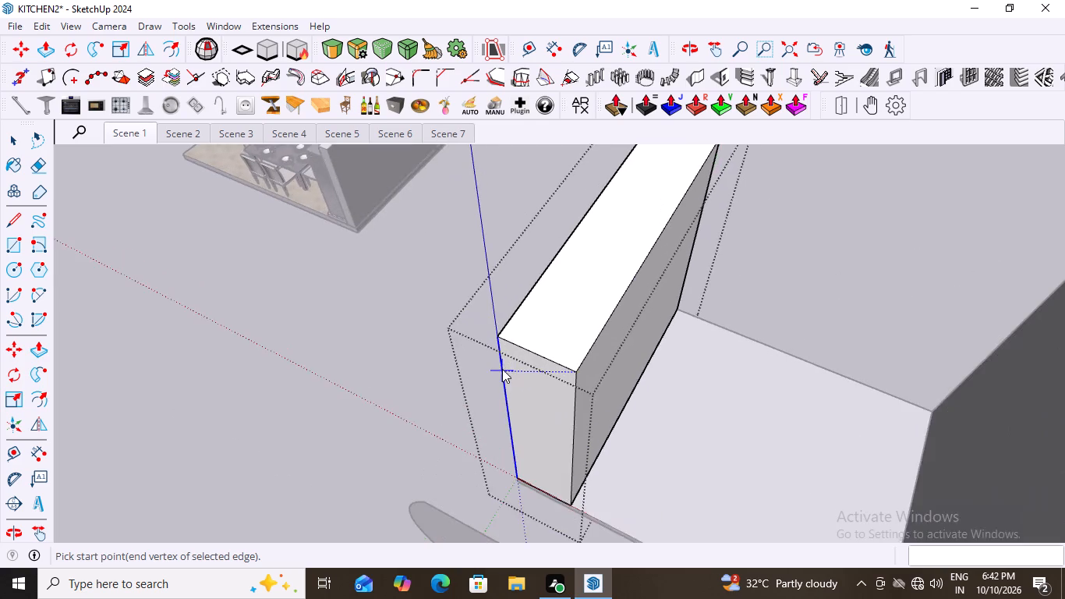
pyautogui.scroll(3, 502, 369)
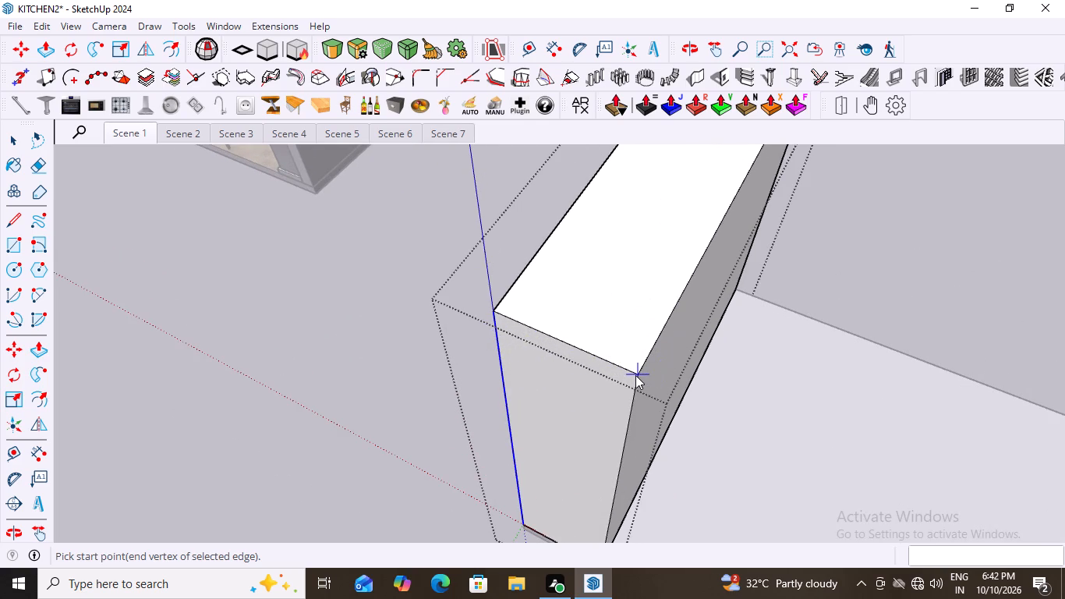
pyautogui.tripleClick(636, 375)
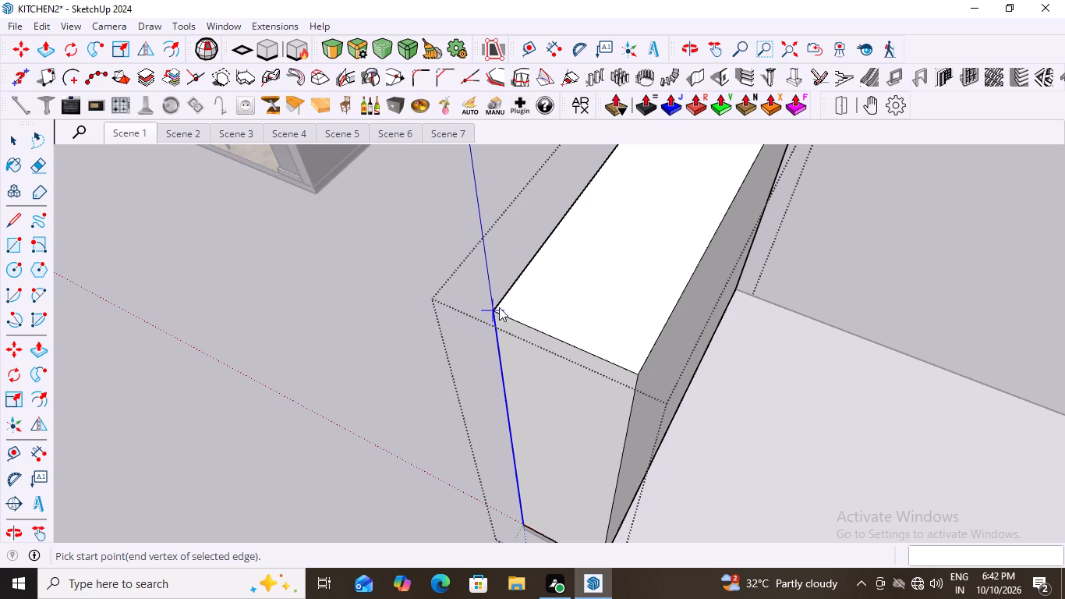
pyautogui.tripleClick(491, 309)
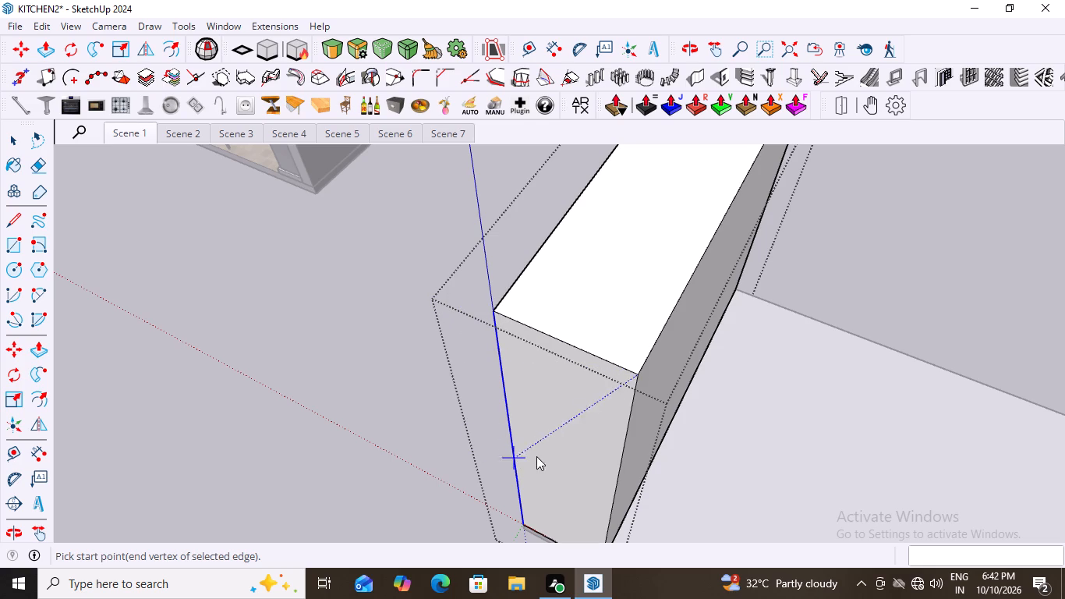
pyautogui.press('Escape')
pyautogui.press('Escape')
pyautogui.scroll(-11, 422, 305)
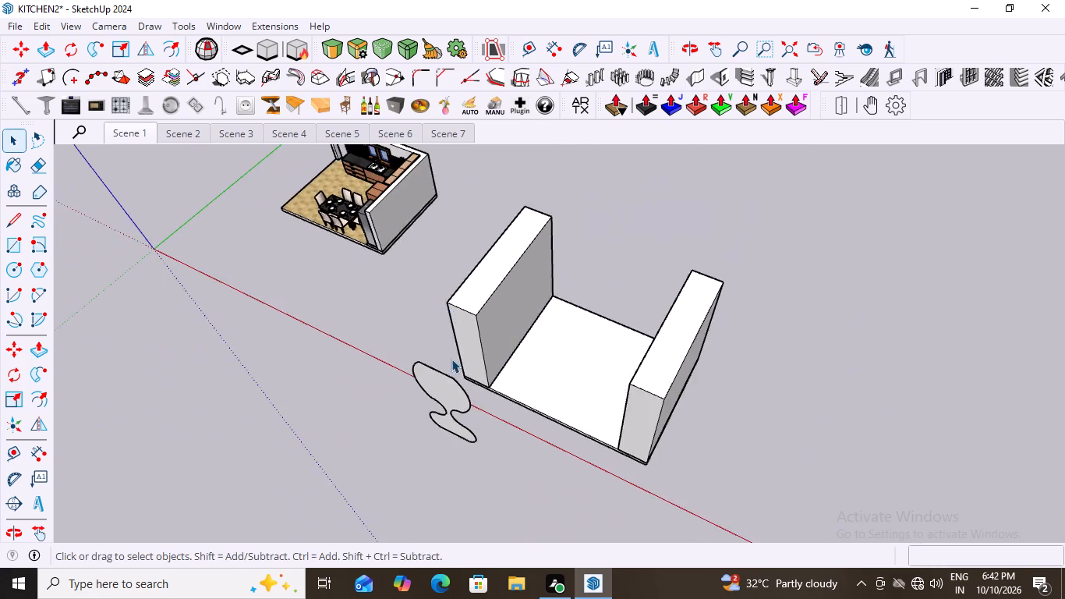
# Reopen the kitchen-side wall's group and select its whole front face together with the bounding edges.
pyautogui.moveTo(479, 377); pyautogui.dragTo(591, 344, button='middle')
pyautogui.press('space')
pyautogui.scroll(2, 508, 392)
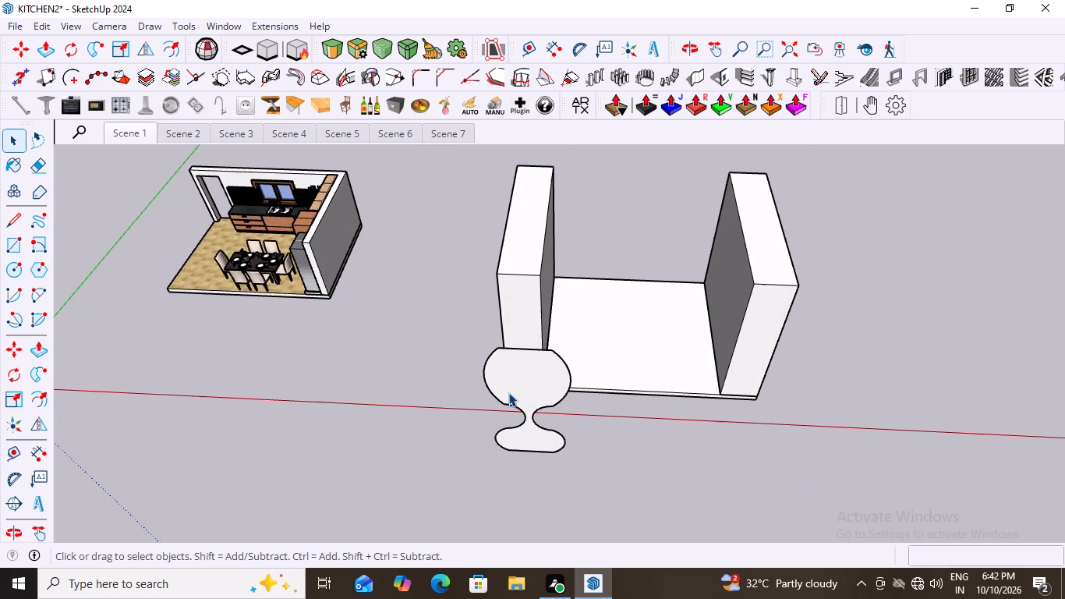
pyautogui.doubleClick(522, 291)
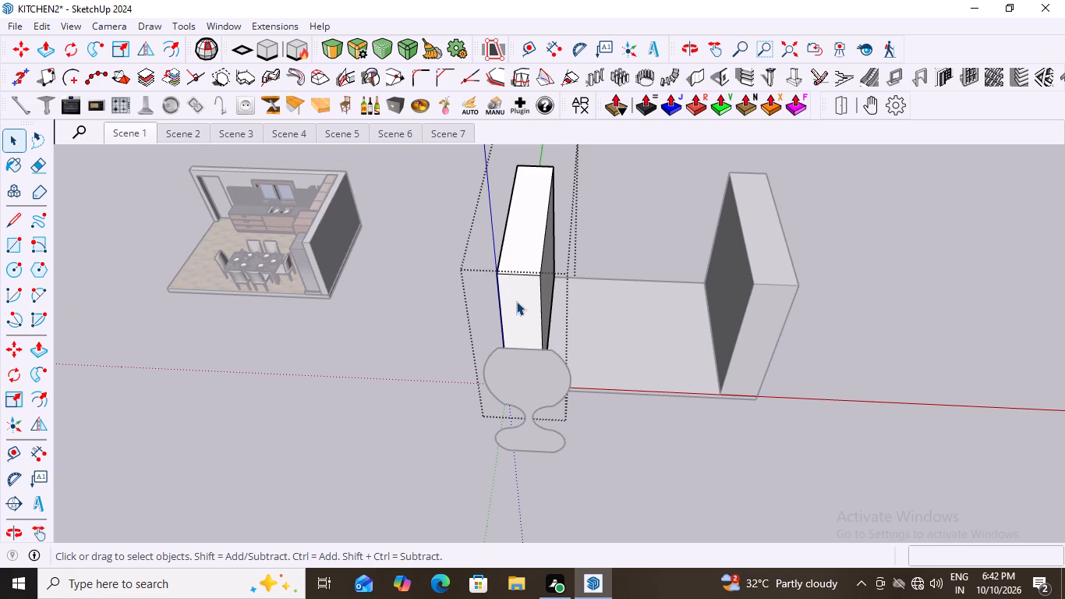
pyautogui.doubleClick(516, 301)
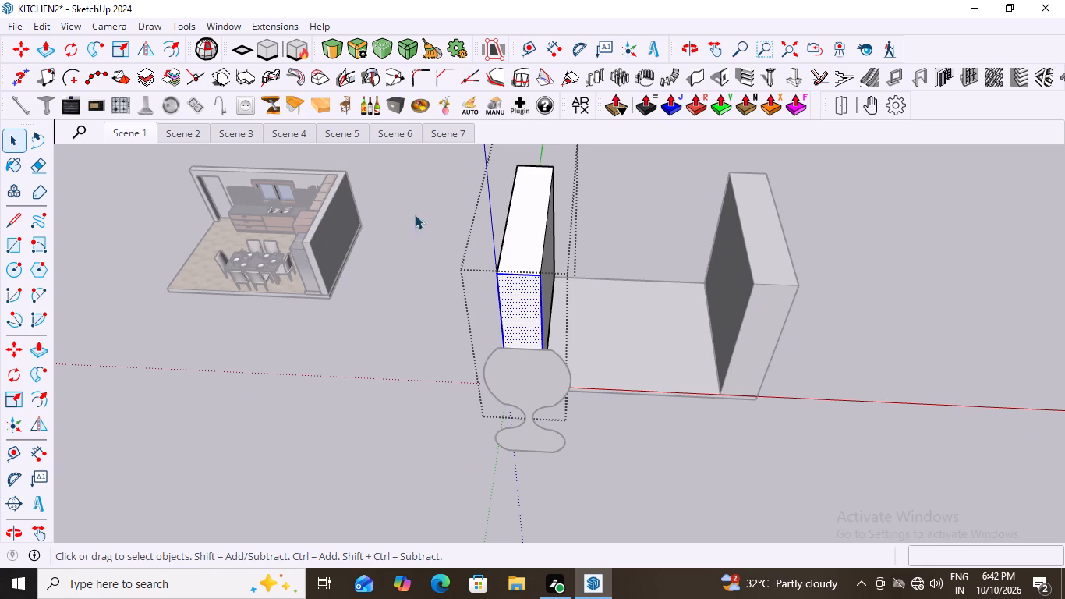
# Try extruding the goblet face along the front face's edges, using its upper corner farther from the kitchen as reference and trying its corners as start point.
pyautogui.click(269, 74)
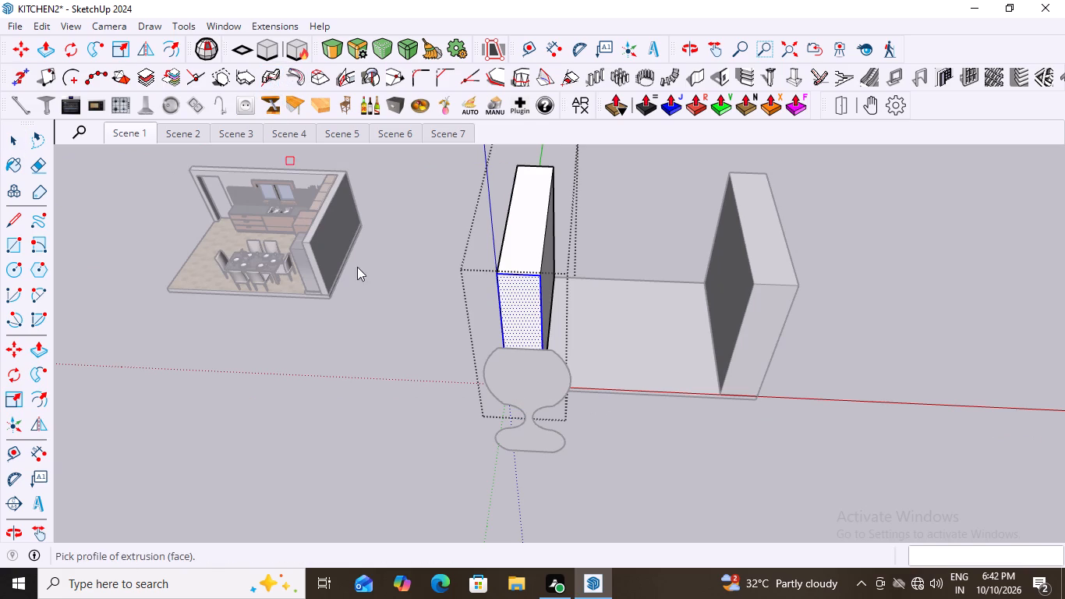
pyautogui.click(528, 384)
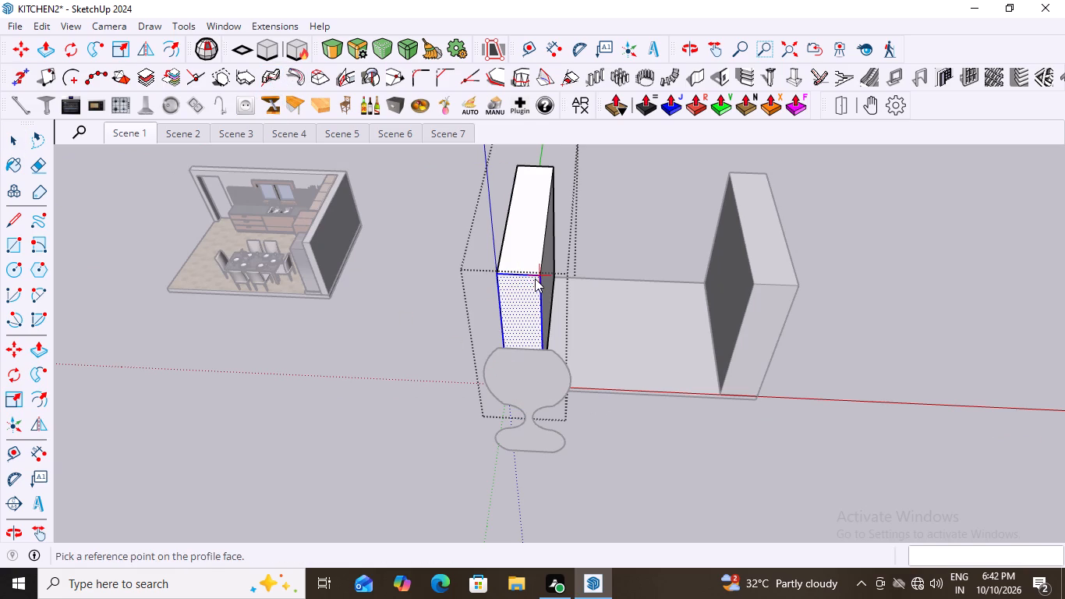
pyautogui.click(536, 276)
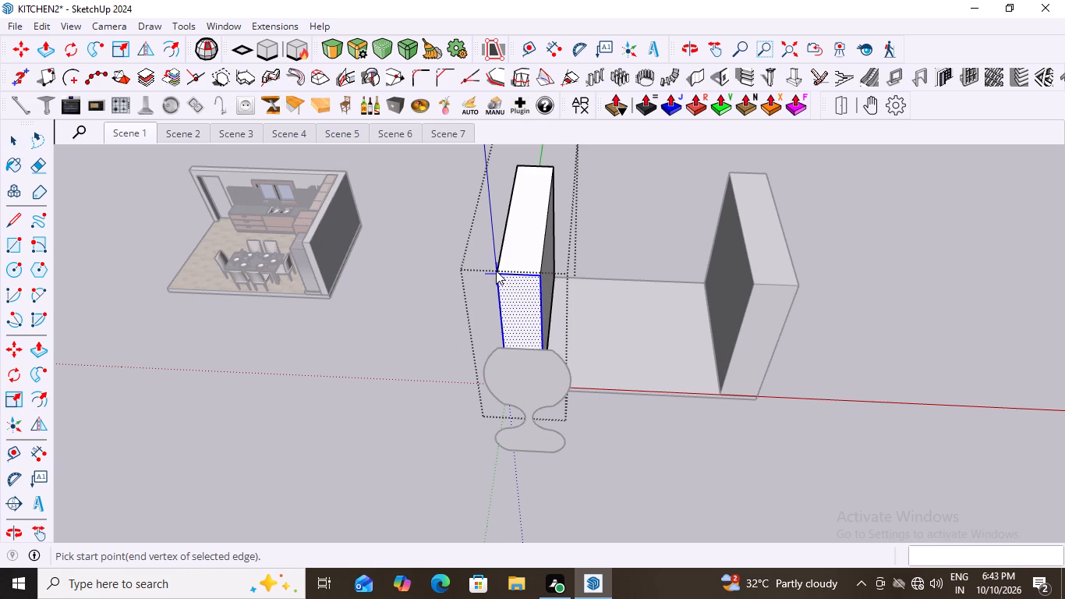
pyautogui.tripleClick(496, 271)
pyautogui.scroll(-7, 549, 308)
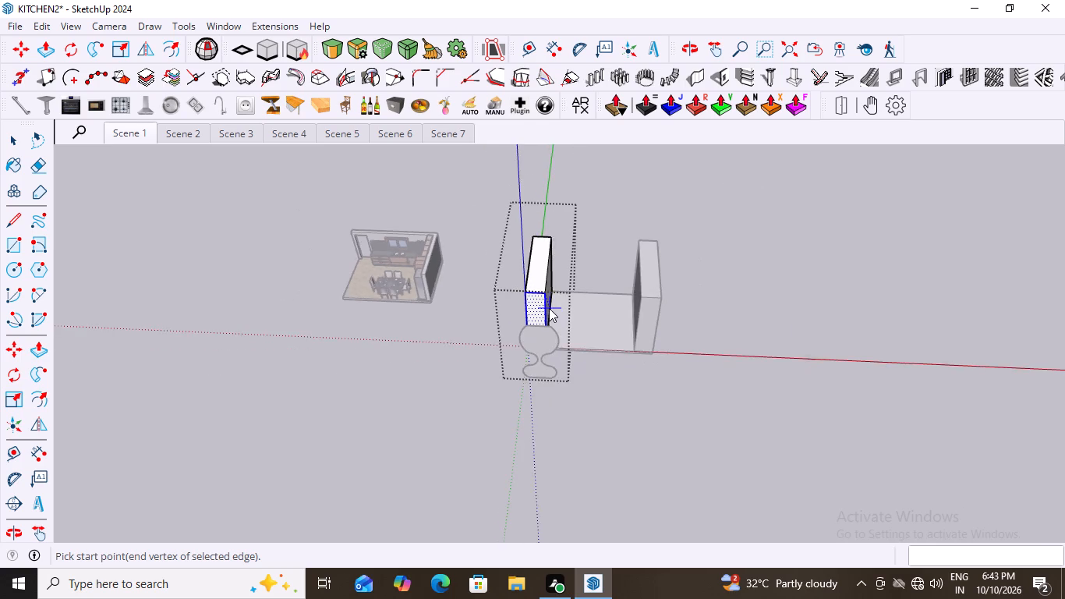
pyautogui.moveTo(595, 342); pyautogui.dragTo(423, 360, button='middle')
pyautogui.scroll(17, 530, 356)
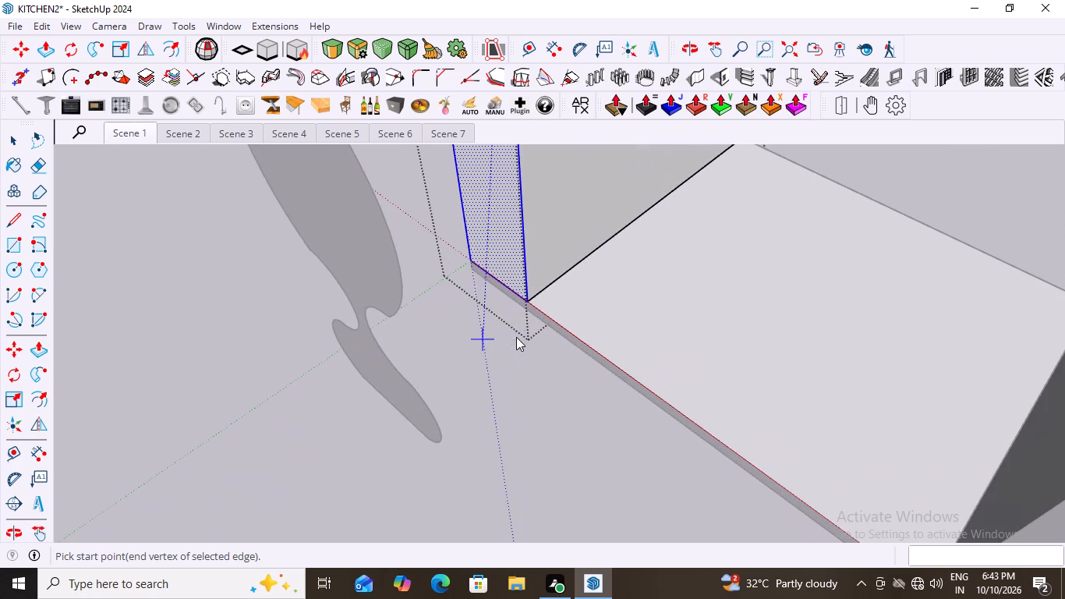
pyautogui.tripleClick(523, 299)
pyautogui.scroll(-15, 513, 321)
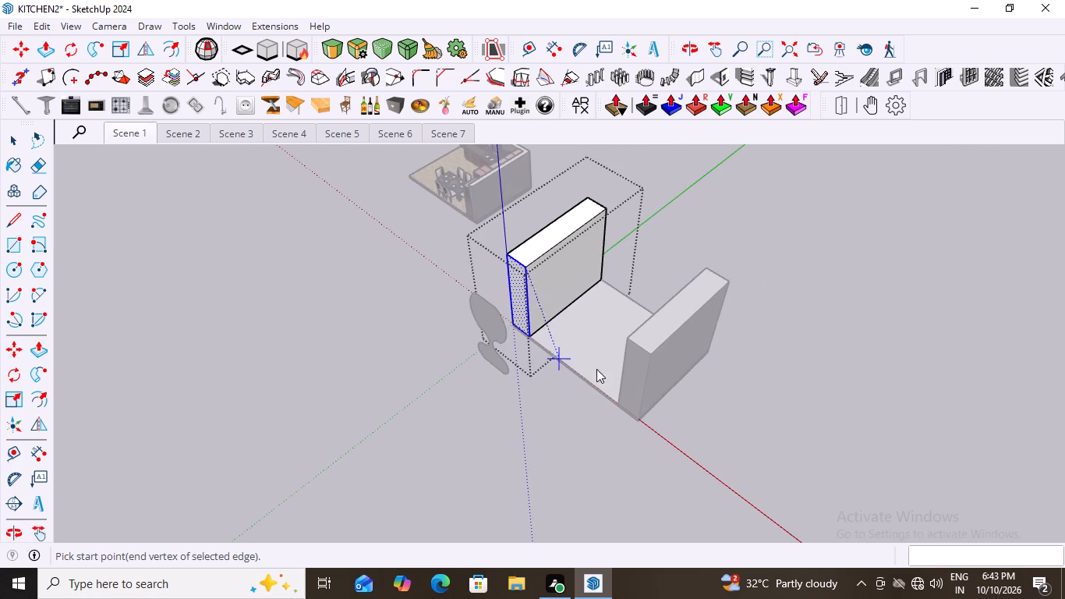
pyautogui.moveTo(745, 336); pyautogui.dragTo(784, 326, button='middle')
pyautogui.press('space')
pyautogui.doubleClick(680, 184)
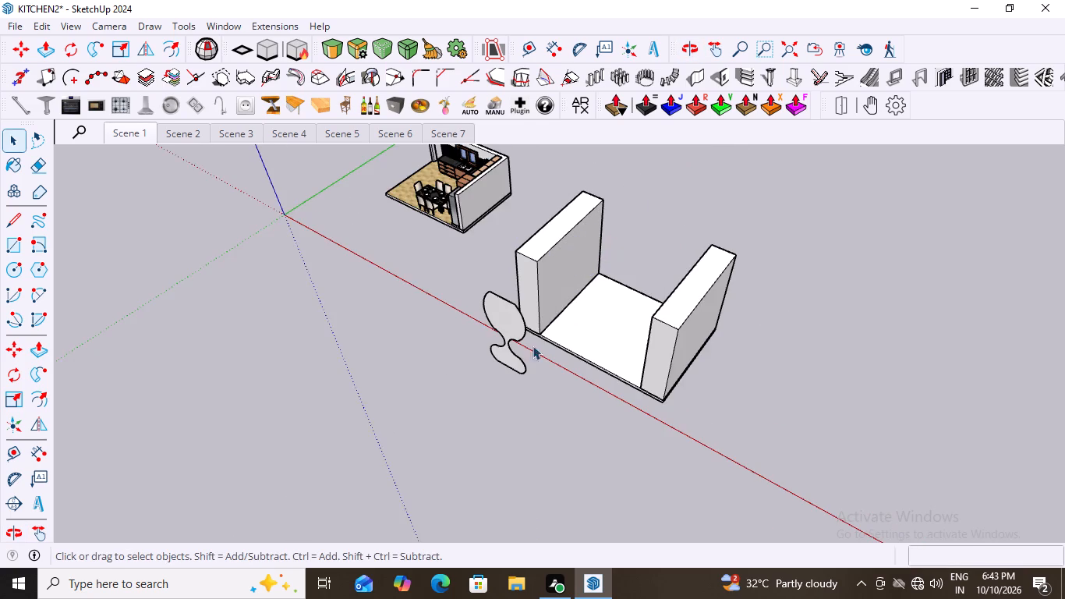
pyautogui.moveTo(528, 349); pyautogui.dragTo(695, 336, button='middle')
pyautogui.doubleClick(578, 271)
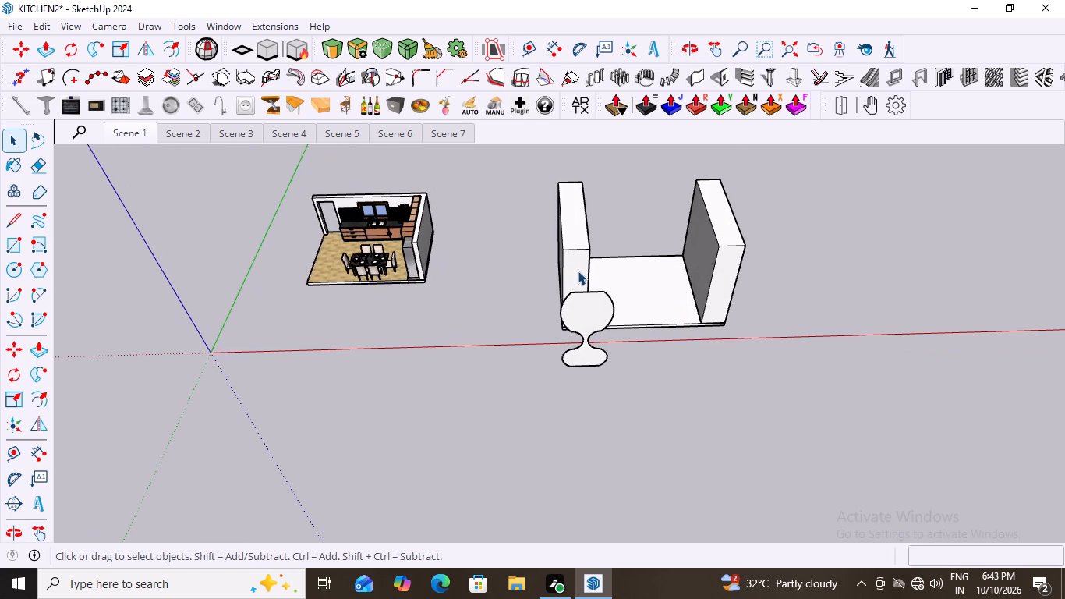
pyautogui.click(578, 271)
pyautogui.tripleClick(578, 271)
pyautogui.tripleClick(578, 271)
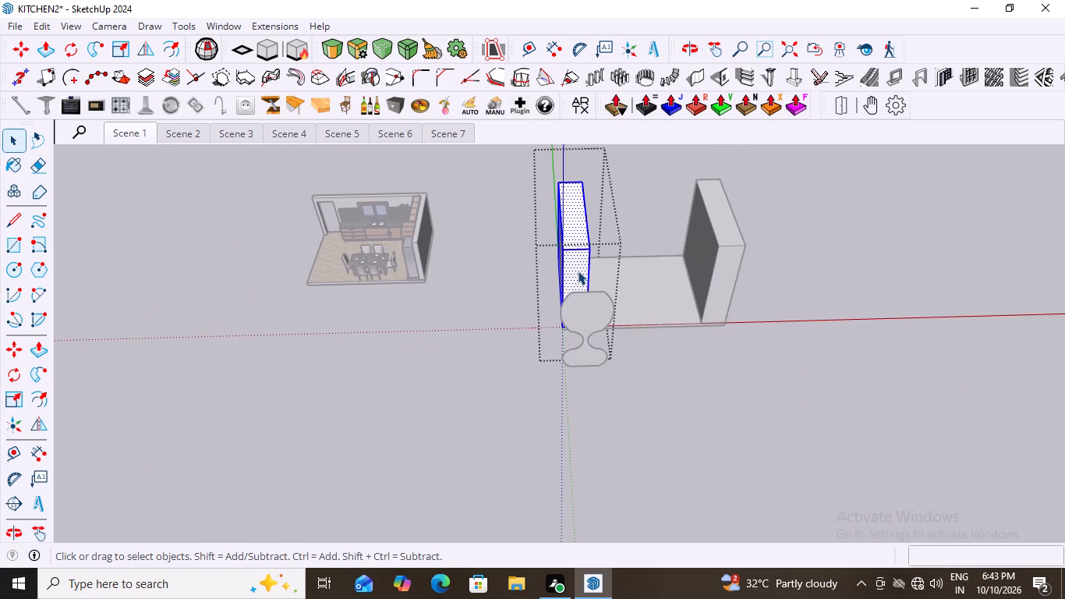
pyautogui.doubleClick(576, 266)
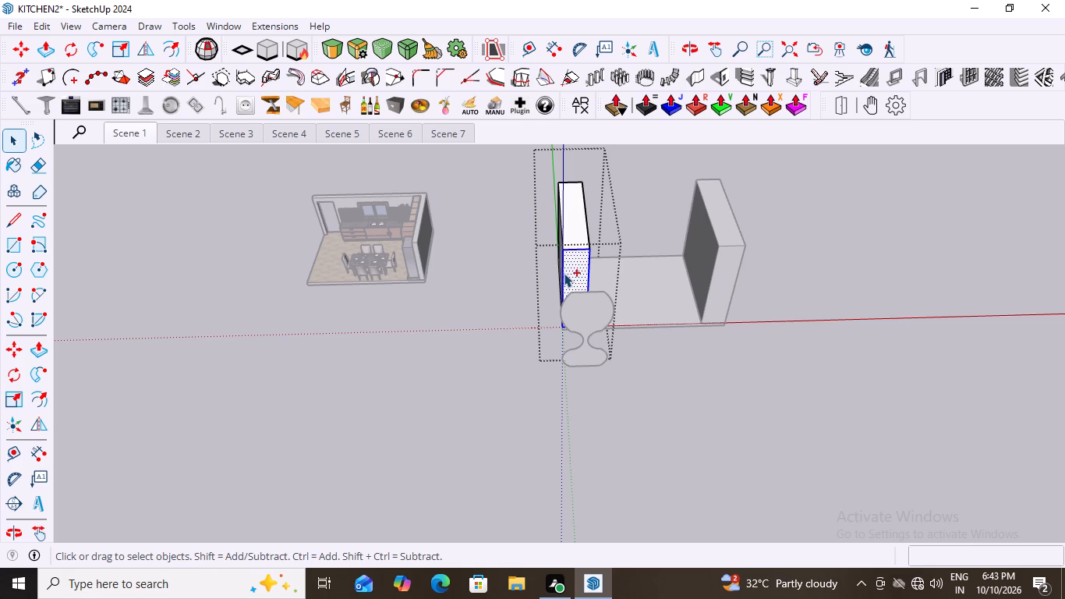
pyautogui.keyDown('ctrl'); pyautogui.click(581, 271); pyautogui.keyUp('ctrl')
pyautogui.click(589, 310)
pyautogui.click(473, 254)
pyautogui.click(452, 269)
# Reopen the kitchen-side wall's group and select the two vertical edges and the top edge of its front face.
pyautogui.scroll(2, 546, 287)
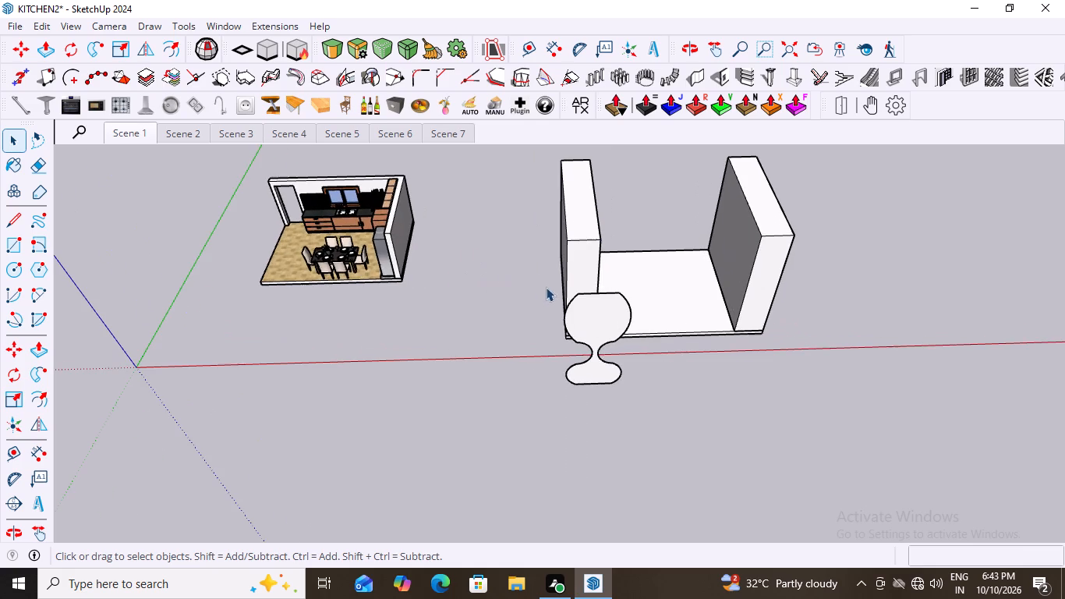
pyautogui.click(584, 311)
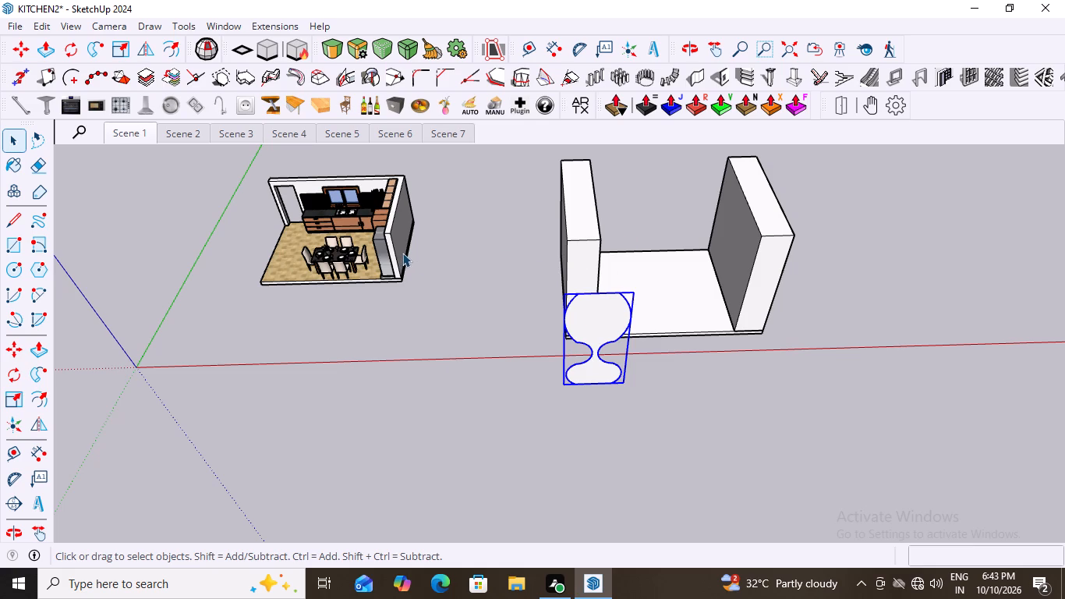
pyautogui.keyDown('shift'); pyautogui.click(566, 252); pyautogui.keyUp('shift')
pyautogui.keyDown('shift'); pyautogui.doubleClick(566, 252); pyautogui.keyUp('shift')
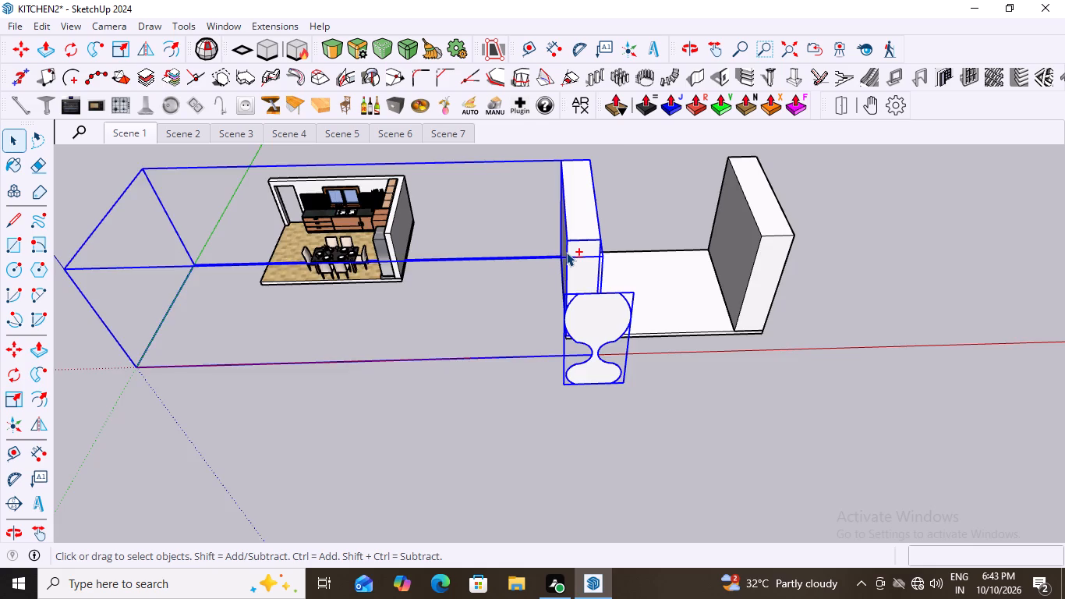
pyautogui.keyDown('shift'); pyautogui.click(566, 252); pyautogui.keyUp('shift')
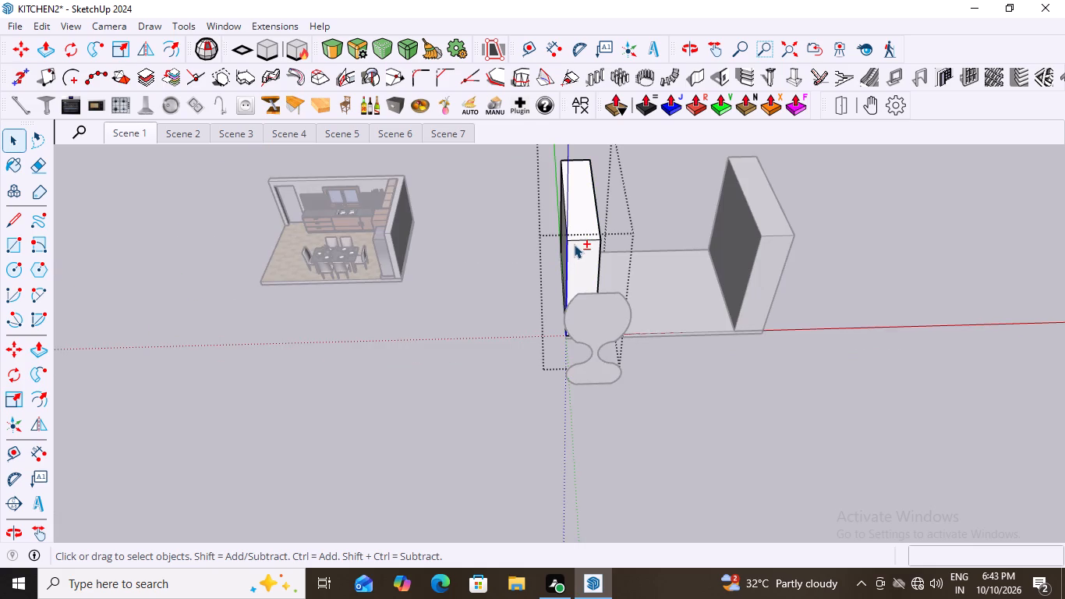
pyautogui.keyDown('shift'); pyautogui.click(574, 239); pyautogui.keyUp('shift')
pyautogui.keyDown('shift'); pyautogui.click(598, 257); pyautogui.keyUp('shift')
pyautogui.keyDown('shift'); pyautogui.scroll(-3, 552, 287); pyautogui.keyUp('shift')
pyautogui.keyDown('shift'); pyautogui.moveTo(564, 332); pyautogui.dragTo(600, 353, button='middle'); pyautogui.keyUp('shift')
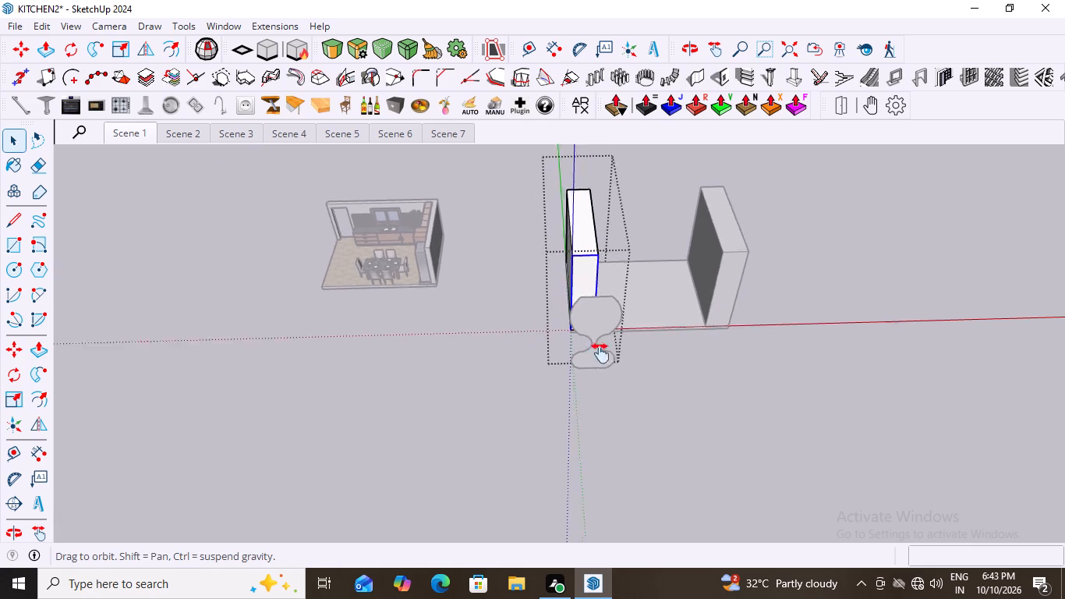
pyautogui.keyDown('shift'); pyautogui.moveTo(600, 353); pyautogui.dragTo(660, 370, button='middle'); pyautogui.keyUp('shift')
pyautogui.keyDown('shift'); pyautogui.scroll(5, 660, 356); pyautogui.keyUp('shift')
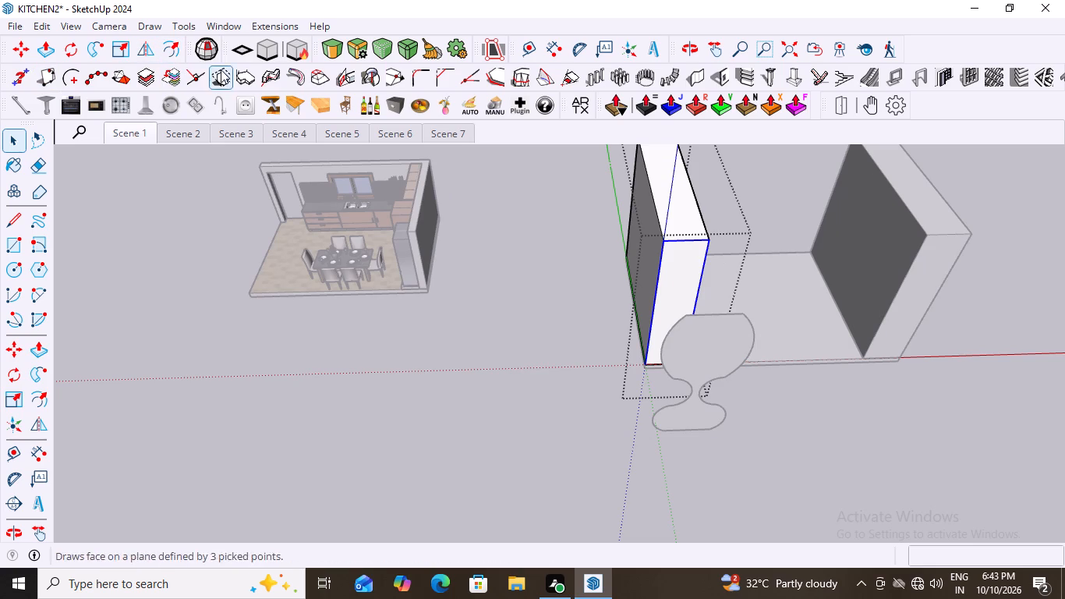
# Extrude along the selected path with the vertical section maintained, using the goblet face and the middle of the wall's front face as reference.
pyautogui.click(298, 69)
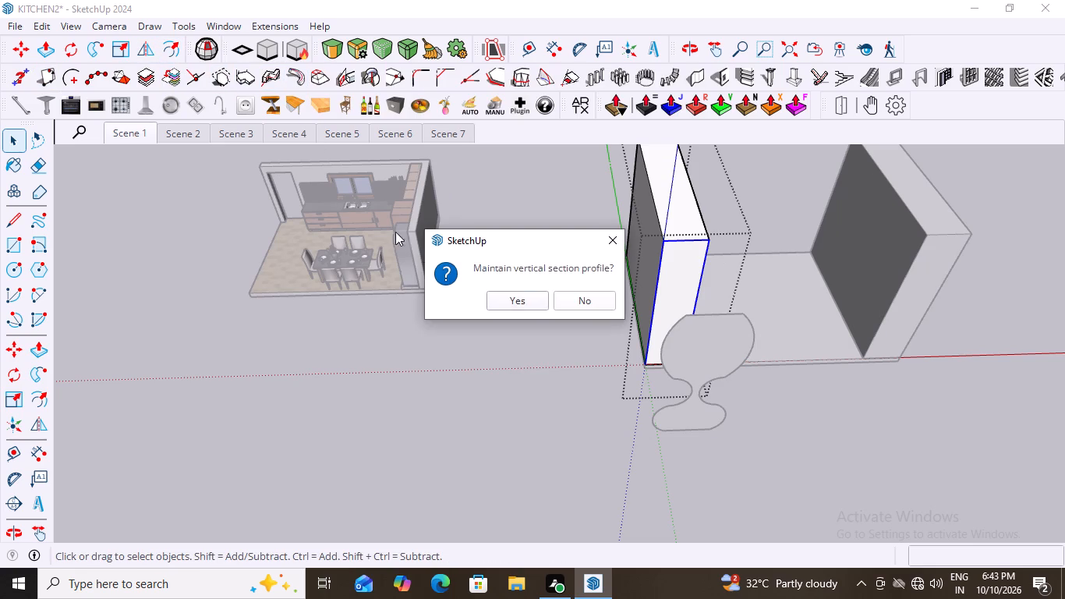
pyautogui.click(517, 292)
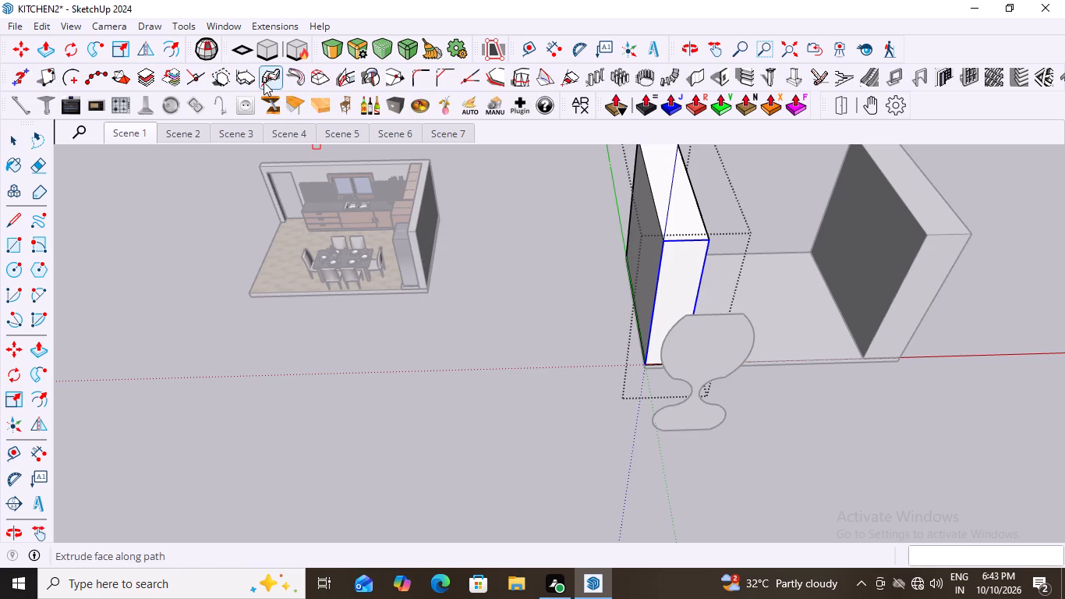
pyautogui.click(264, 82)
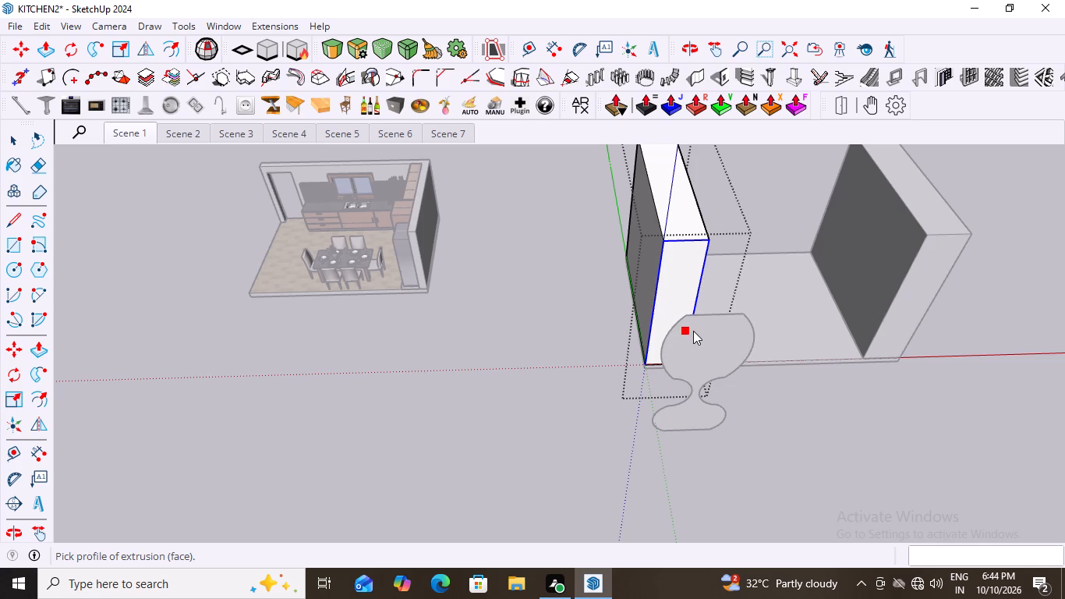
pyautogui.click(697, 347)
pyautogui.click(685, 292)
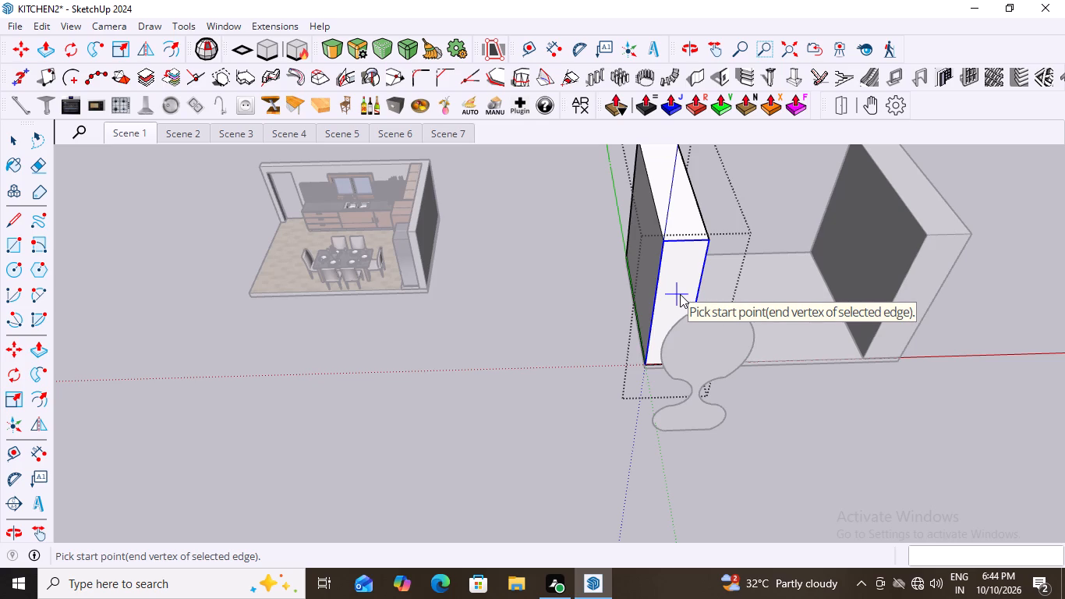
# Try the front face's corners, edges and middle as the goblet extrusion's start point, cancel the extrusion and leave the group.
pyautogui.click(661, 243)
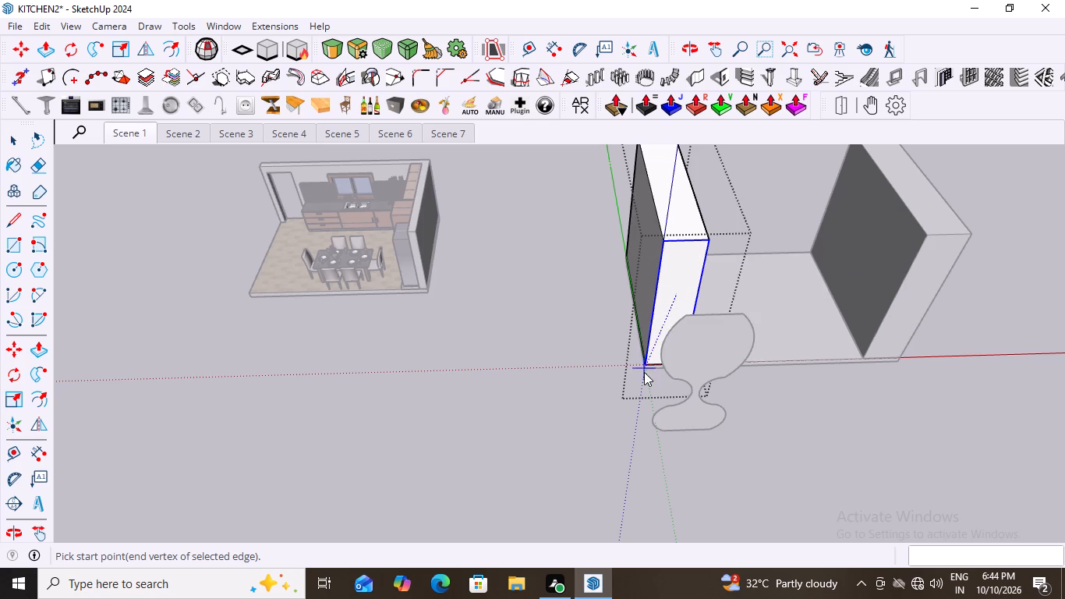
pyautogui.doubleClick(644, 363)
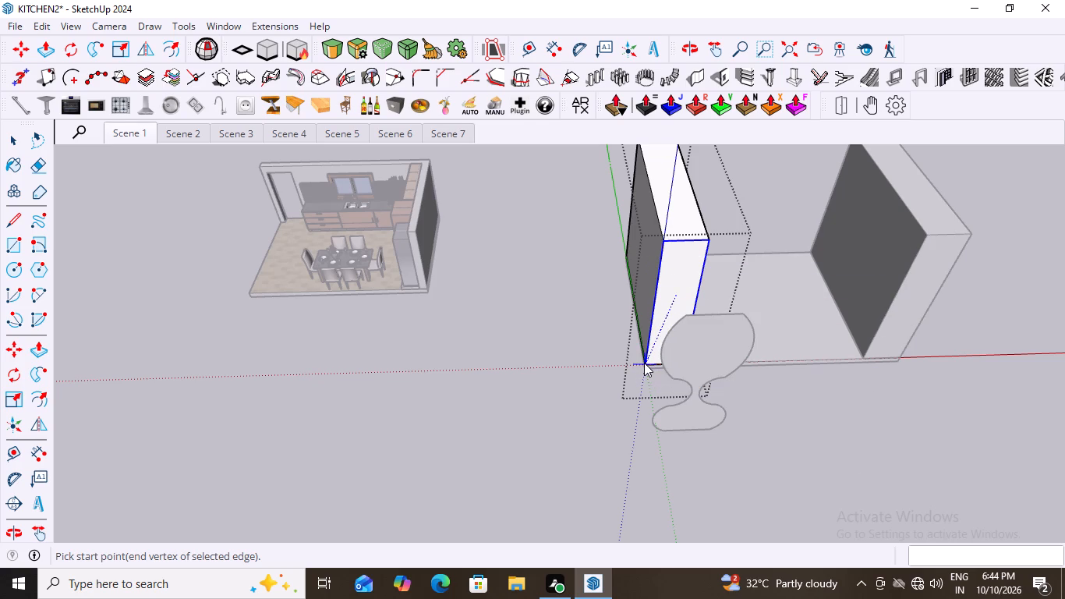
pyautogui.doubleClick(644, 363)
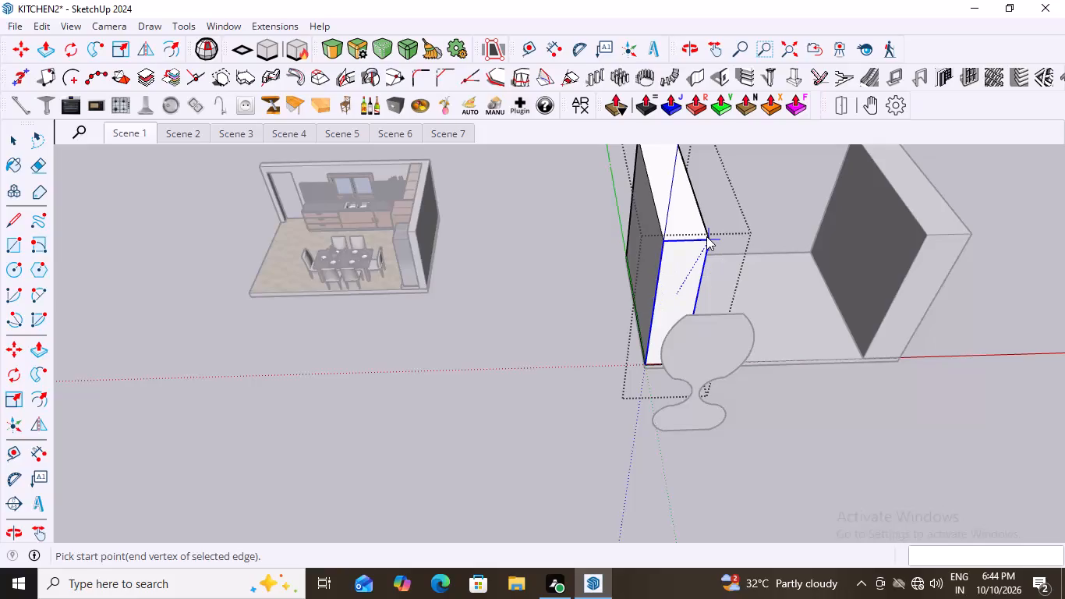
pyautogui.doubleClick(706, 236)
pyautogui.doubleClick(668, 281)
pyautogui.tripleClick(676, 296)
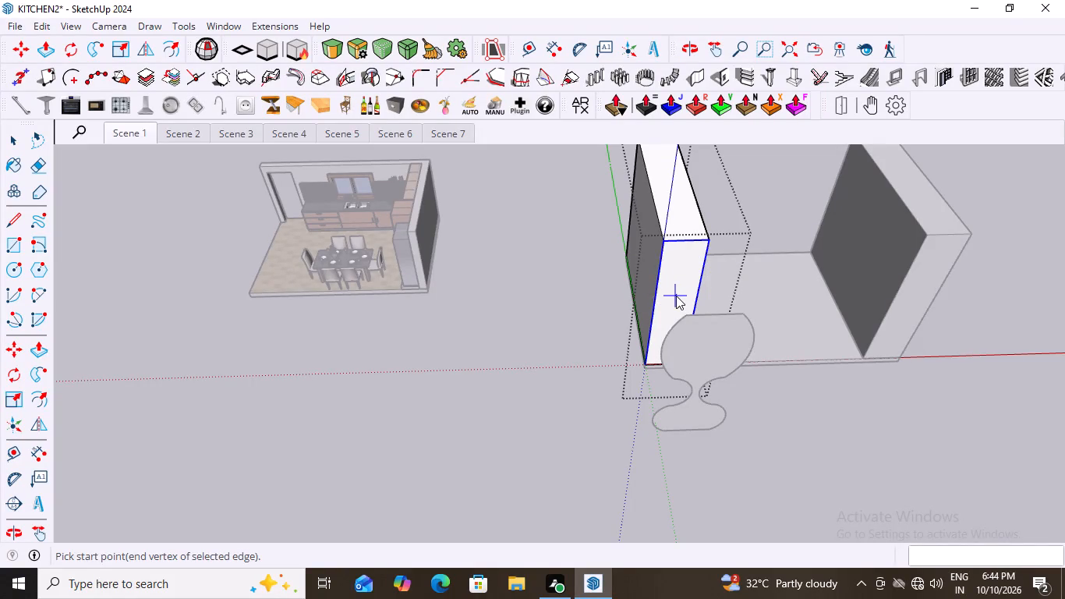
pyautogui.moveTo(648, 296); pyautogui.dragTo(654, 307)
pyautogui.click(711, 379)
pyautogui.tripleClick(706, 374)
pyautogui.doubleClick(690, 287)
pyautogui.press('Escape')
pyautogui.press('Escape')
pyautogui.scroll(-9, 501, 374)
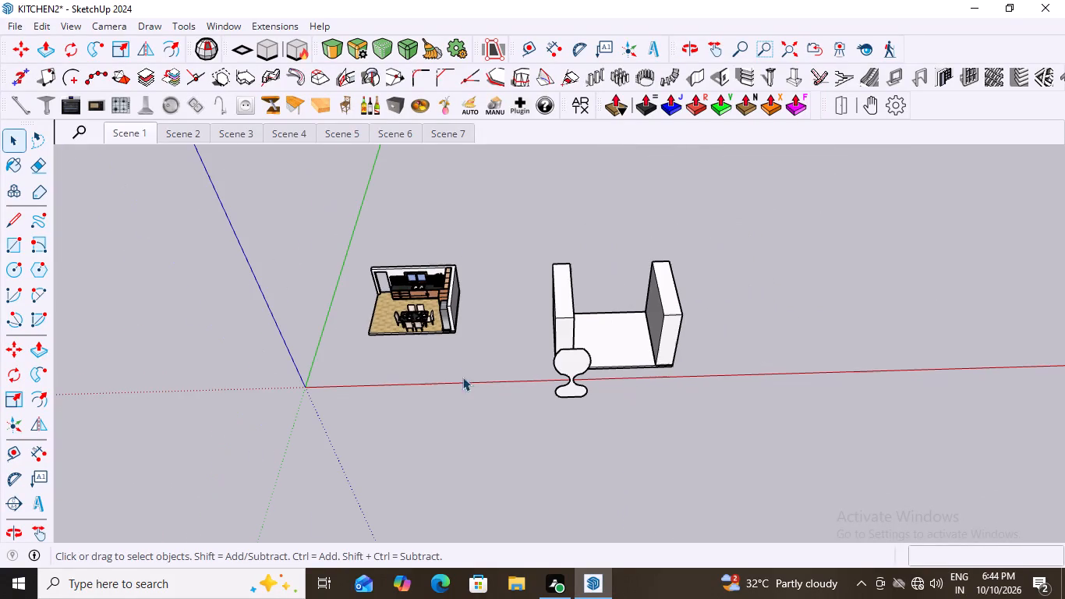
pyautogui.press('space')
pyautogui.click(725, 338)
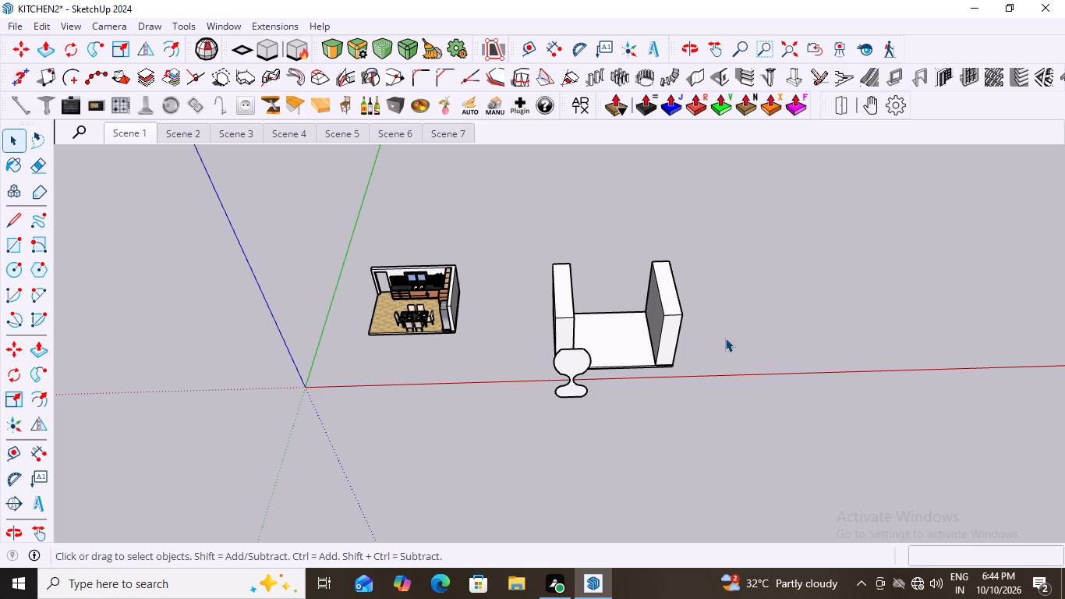
# Delete the kitchen-side test wall's entire geometry from inside its group.
pyautogui.scroll(-4, 593, 405)
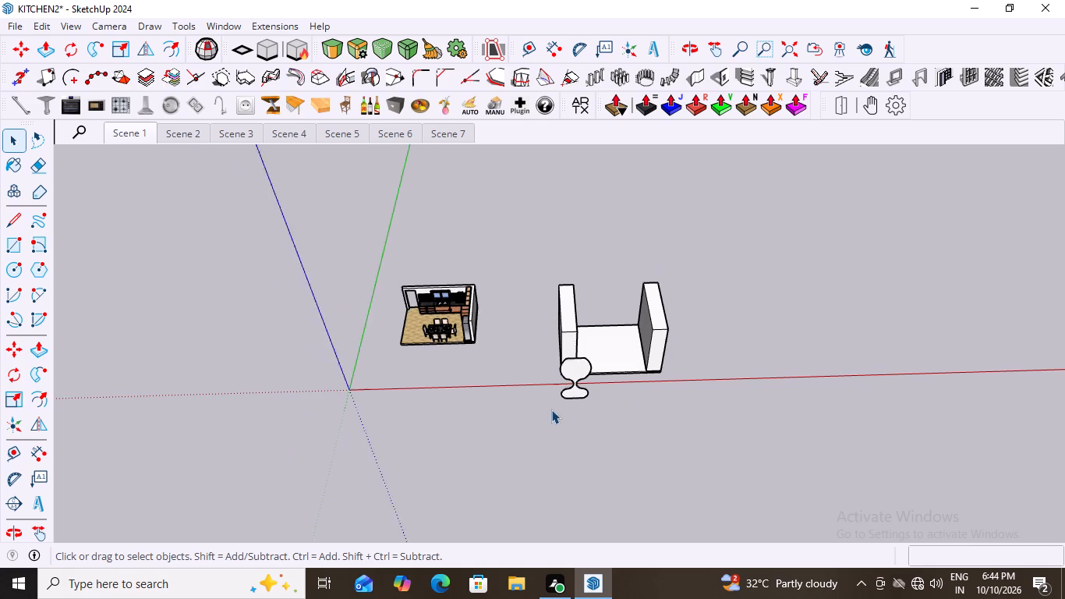
pyautogui.moveTo(598, 420); pyautogui.dragTo(600, 329, button='middle')
pyautogui.scroll(4, 590, 403)
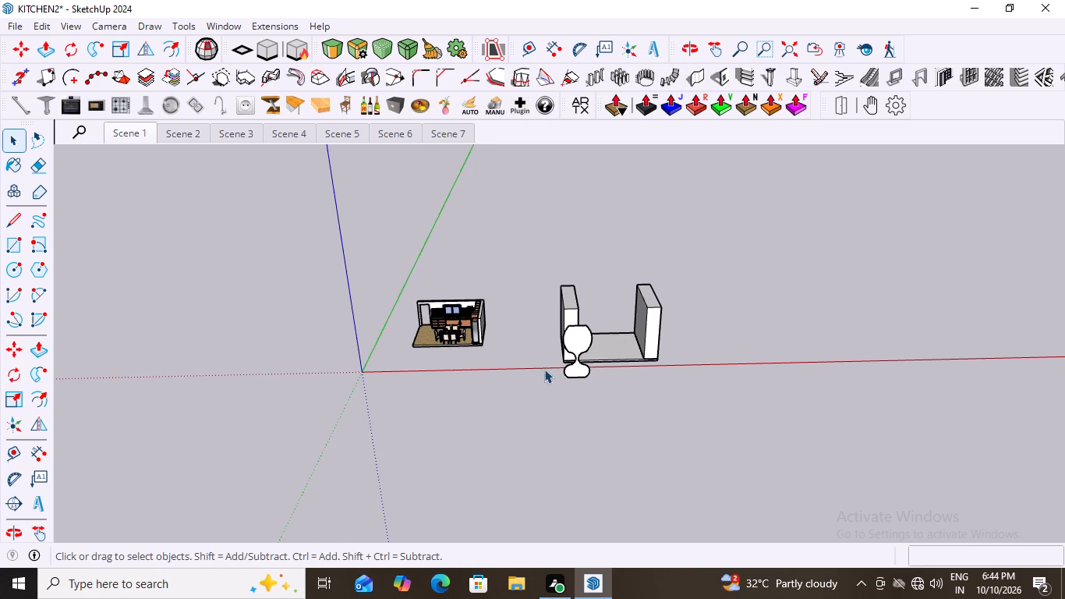
pyautogui.scroll(-1, 564, 395)
pyautogui.moveTo(609, 402); pyautogui.dragTo(590, 466, button='middle')
pyautogui.moveTo(604, 447); pyautogui.dragTo(609, 429, button='middle')
pyautogui.scroll(4, 563, 367)
pyautogui.moveTo(849, 256); pyautogui.dragTo(554, 389)
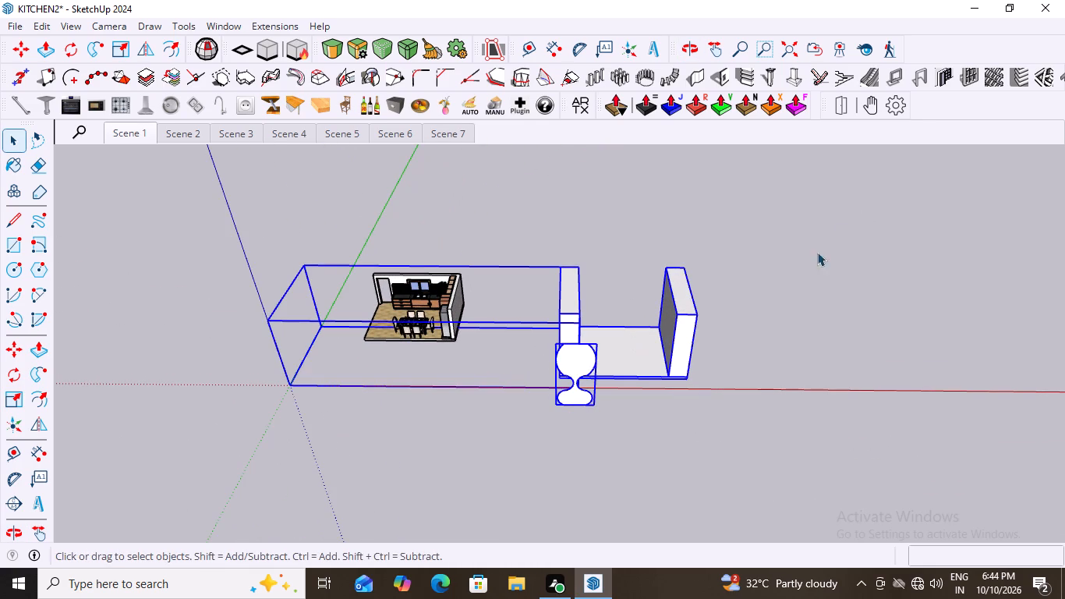
pyautogui.click(832, 239)
pyautogui.click(564, 307)
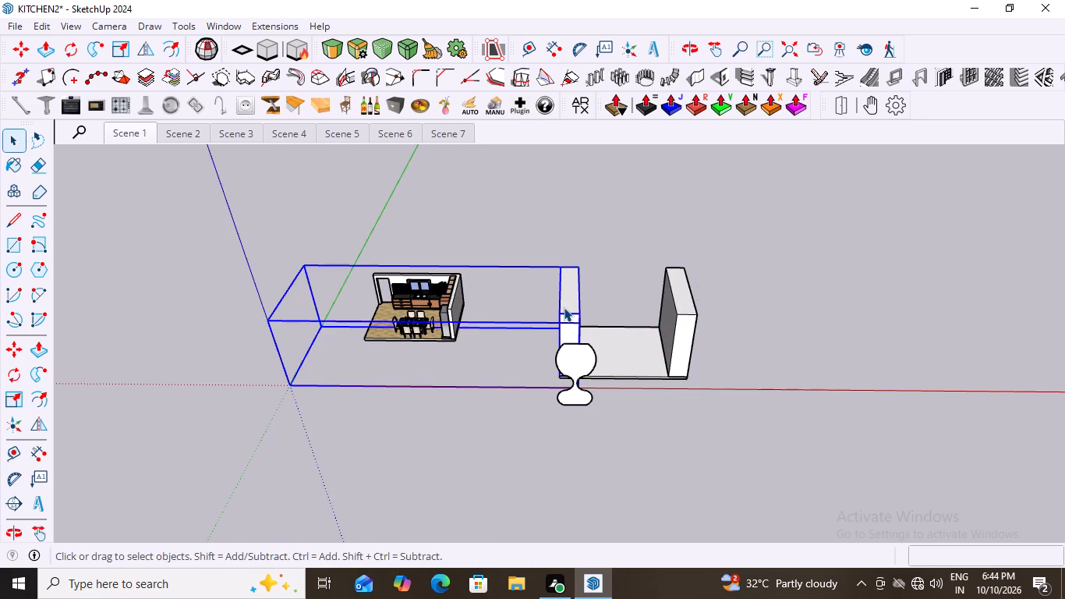
pyautogui.tripleClick(564, 307)
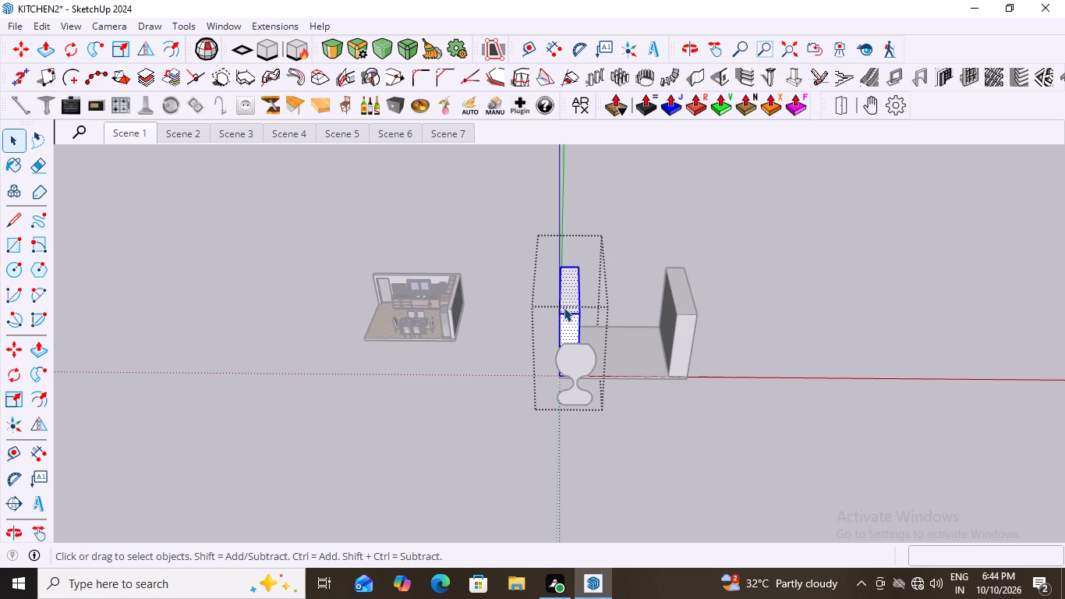
pyautogui.press('Delete')
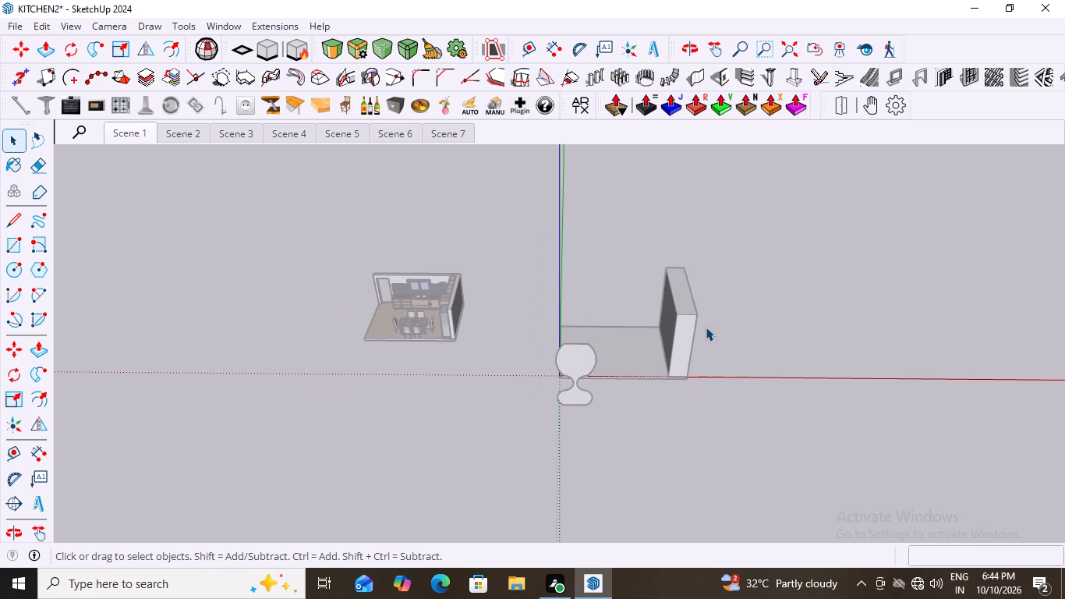
# Delete the remaining test wall, the floor slab and the goblet face beside the kitchen.
pyautogui.click(683, 327)
pyautogui.click(694, 307)
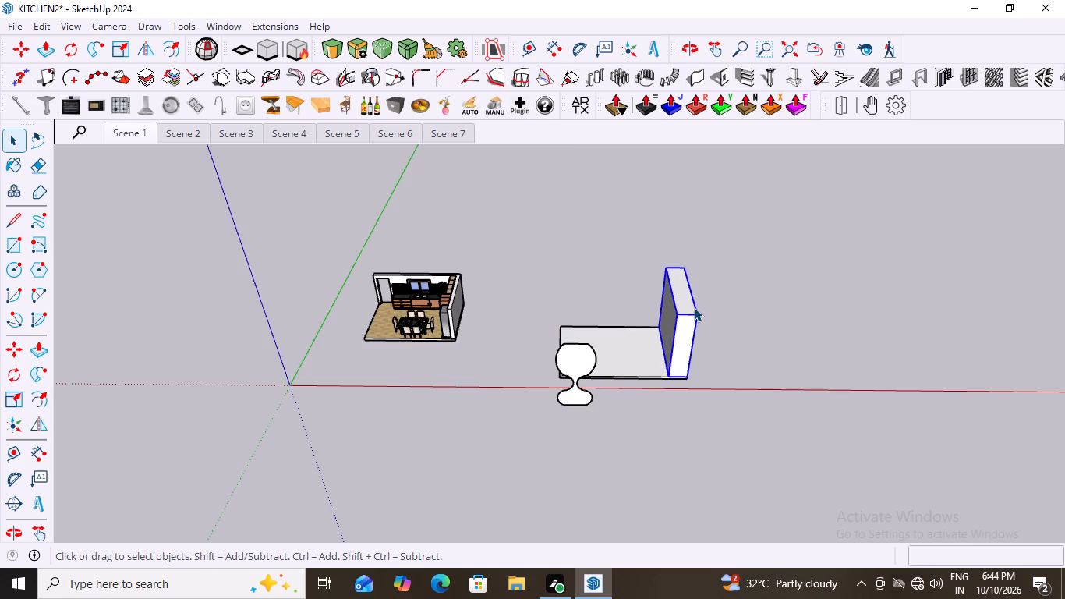
pyautogui.press('Delete')
pyautogui.click(632, 360)
pyautogui.press('Delete')
pyautogui.click(566, 381)
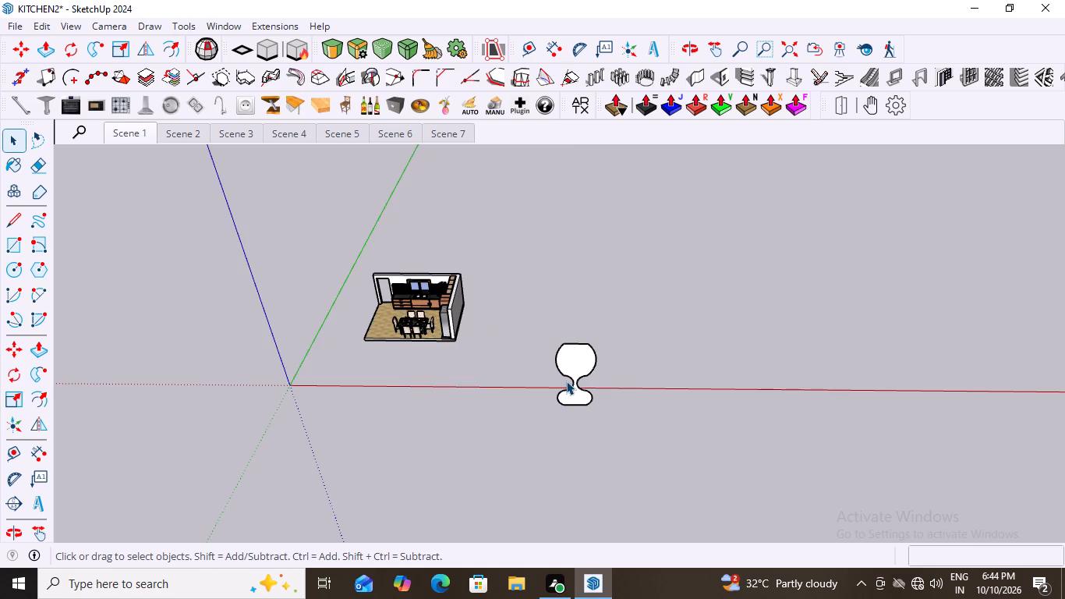
pyautogui.click(580, 363)
pyautogui.press('Delete')
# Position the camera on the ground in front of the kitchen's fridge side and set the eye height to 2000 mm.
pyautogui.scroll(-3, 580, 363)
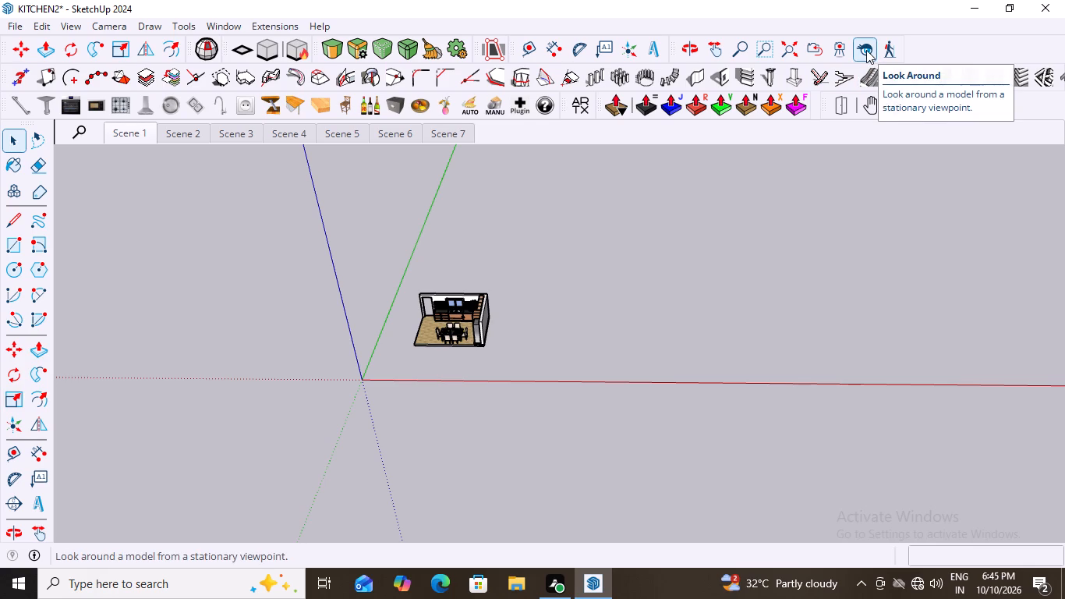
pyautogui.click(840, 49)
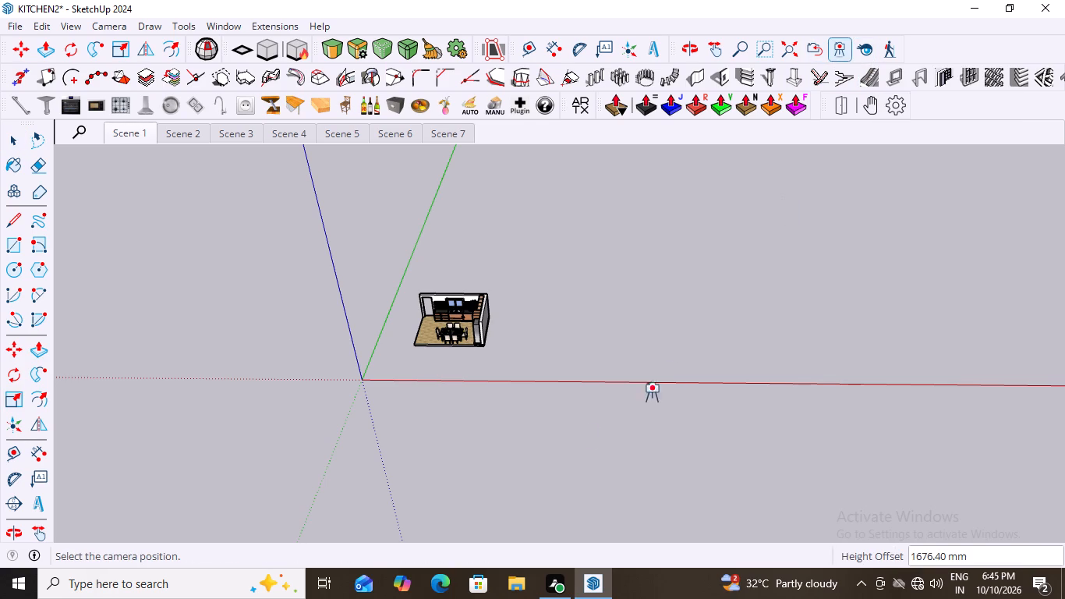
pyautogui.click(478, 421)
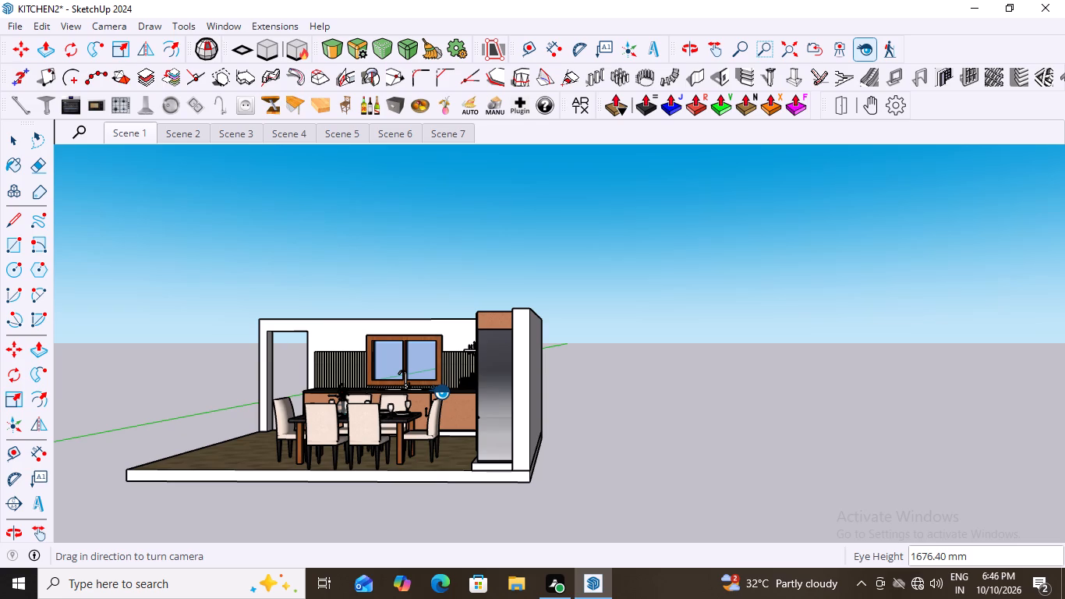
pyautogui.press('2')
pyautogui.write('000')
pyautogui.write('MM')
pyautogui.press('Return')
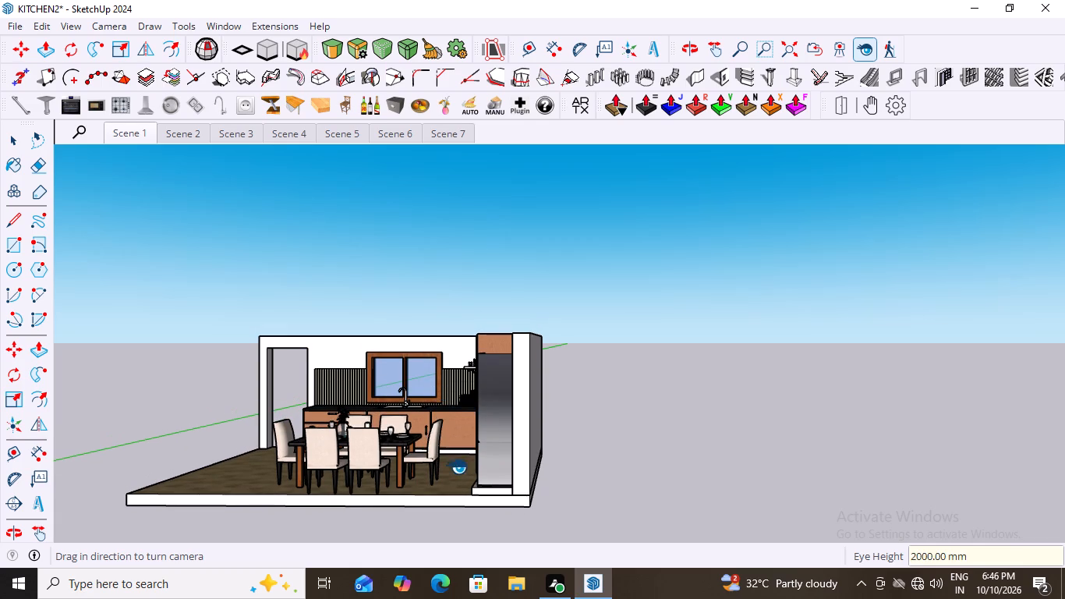
# Return to the previous view and position the camera in front of the red axis, beyond the kitchen's door side near the origin.
pyautogui.click(818, 49)
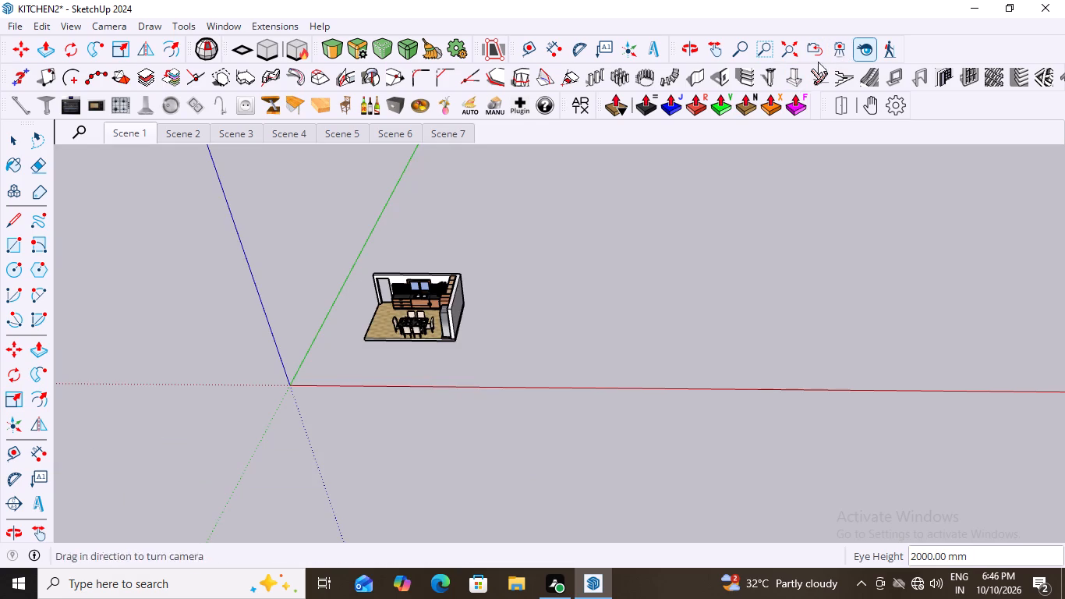
pyautogui.click(836, 48)
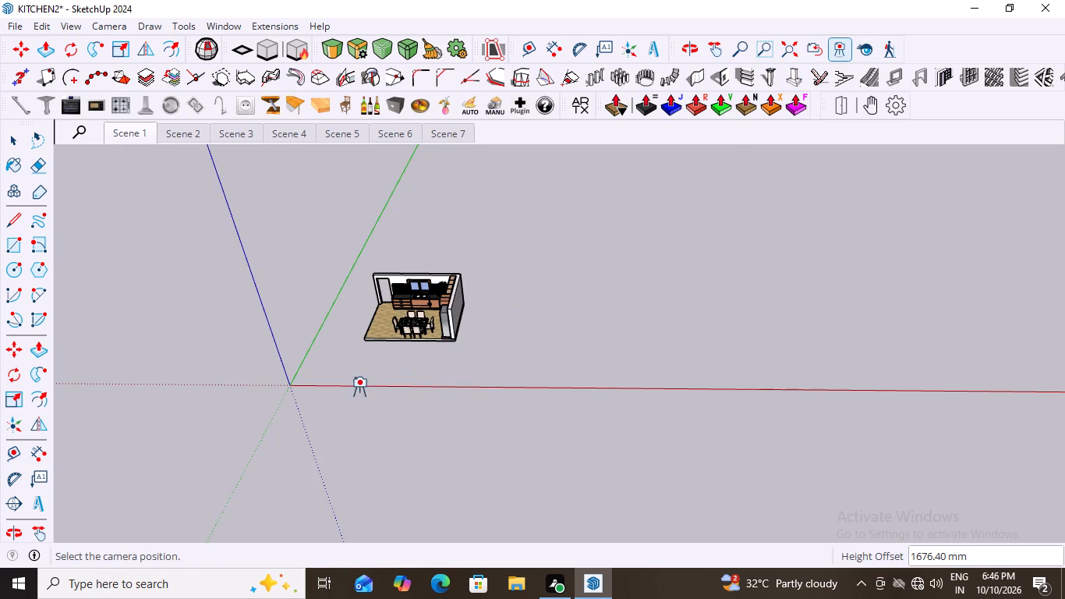
pyautogui.click(341, 419)
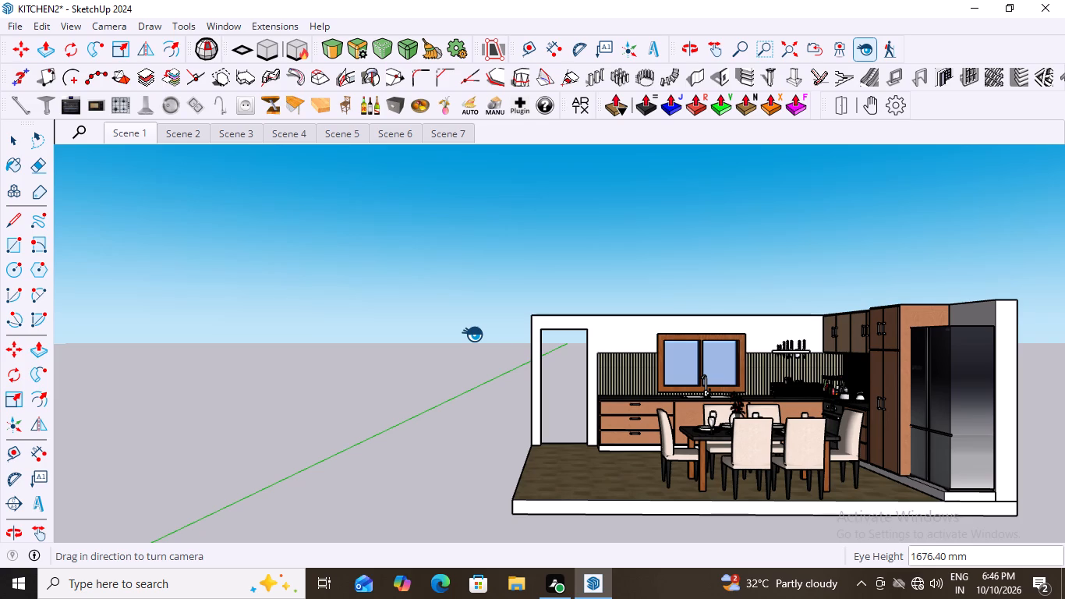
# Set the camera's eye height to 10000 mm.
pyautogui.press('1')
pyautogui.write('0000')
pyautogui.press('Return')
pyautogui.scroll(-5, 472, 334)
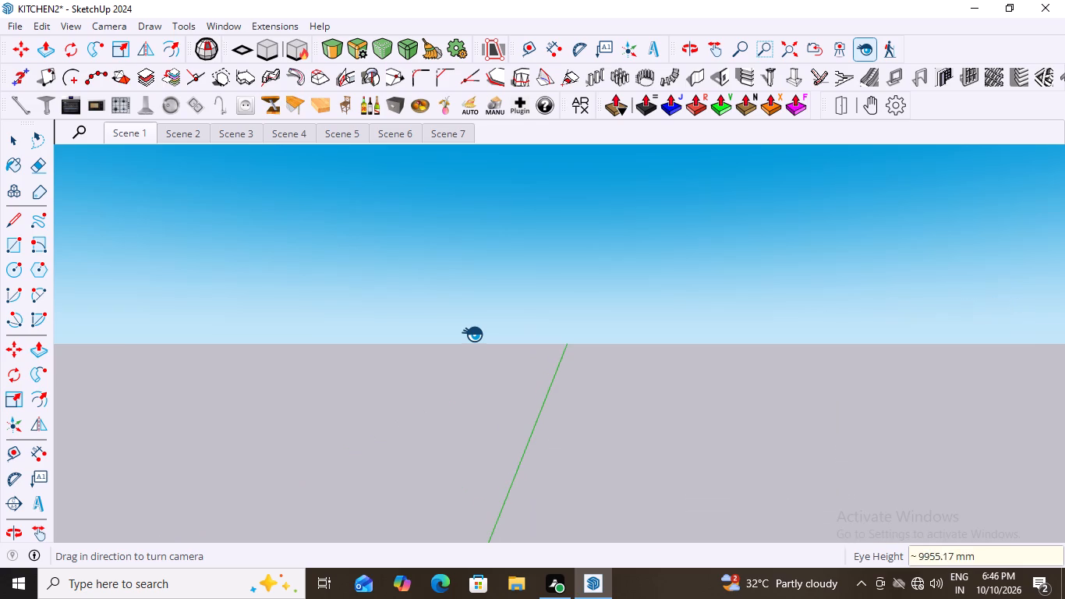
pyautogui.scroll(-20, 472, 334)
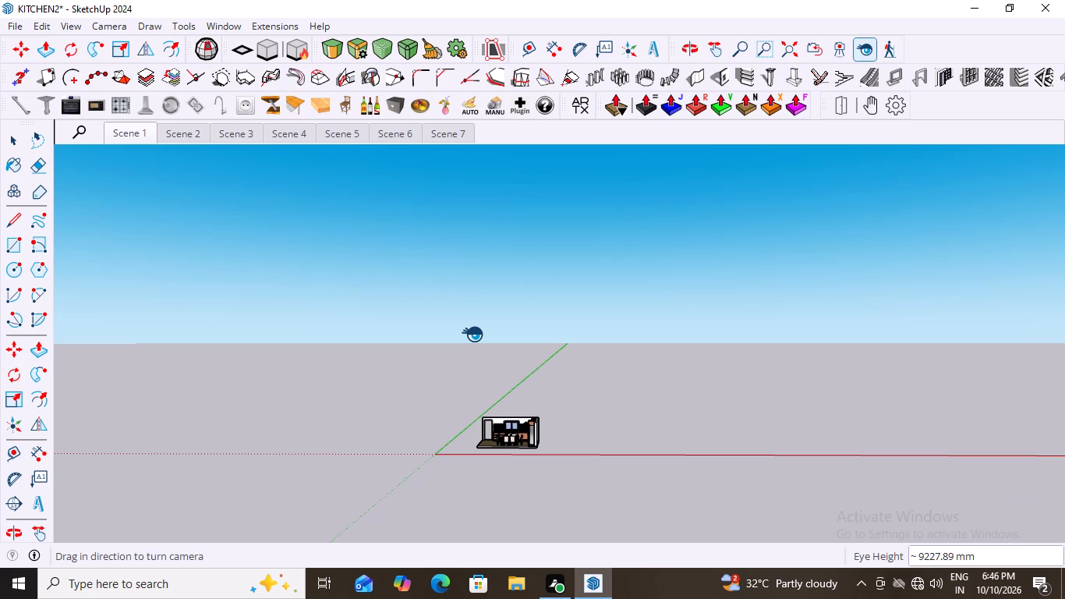
# Set the eye height to 2000 mm and examine the kitchen's sink wall and corner cabinets up close.
pyautogui.write('2000')
pyautogui.press('Return')
pyautogui.scroll(1, 516, 377)
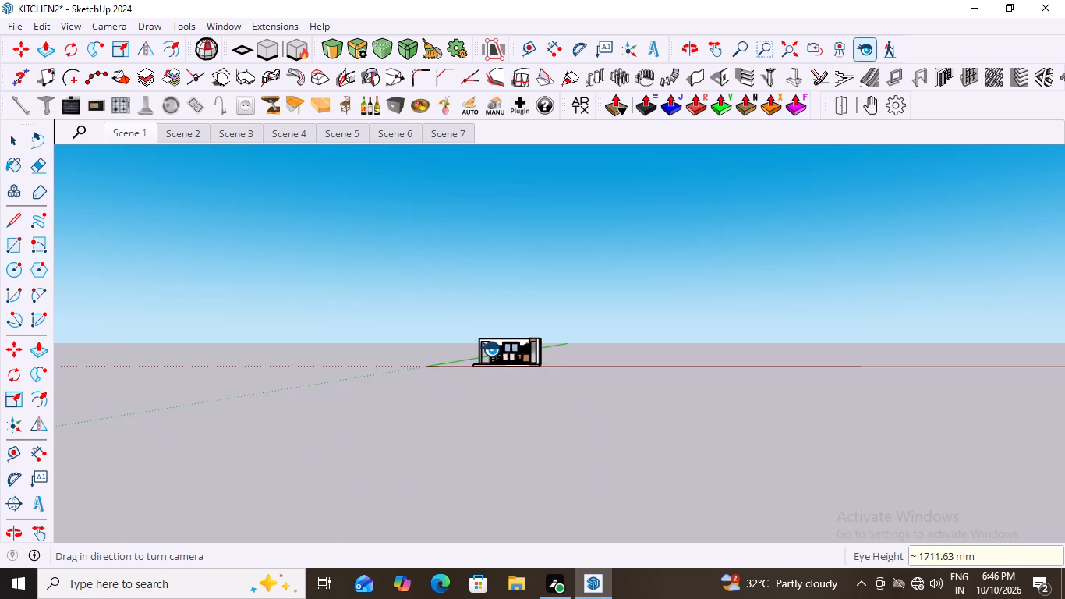
pyautogui.scroll(7, 490, 349)
pyautogui.moveTo(490, 349); pyautogui.dragTo(515, 427, button='middle')
pyautogui.scroll(2, 551, 347)
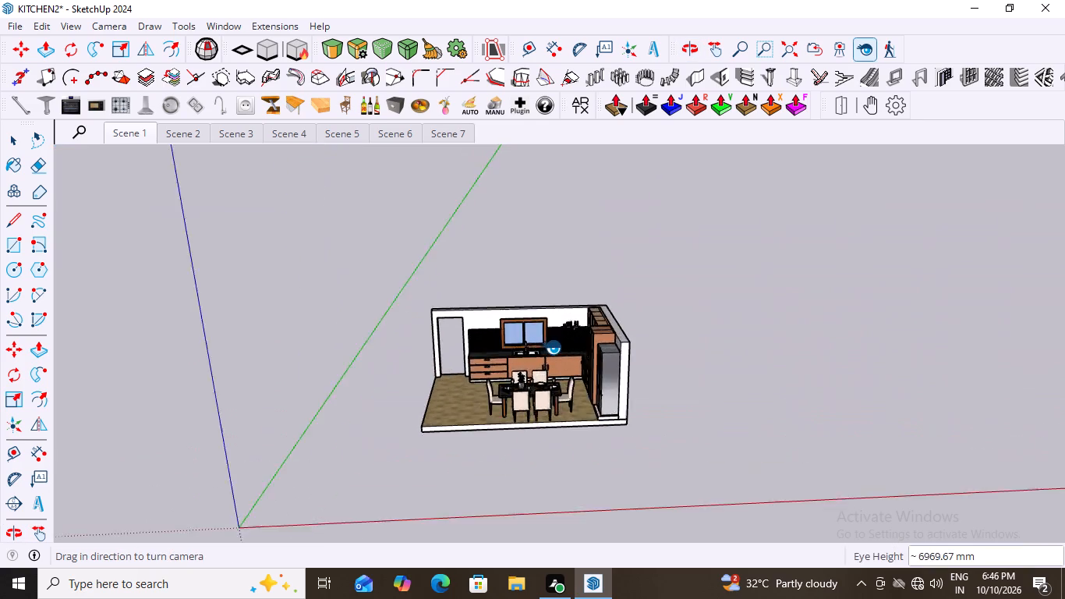
pyautogui.scroll(10, 551, 347)
pyautogui.scroll(4, 662, 349)
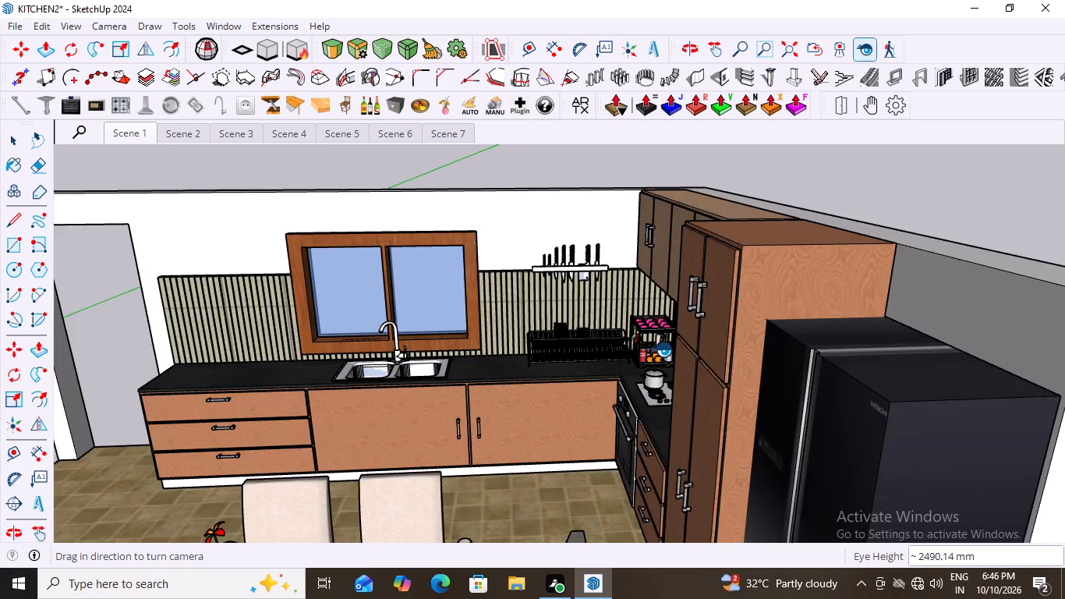
pyautogui.scroll(5, 662, 349)
pyautogui.scroll(-4, 662, 349)
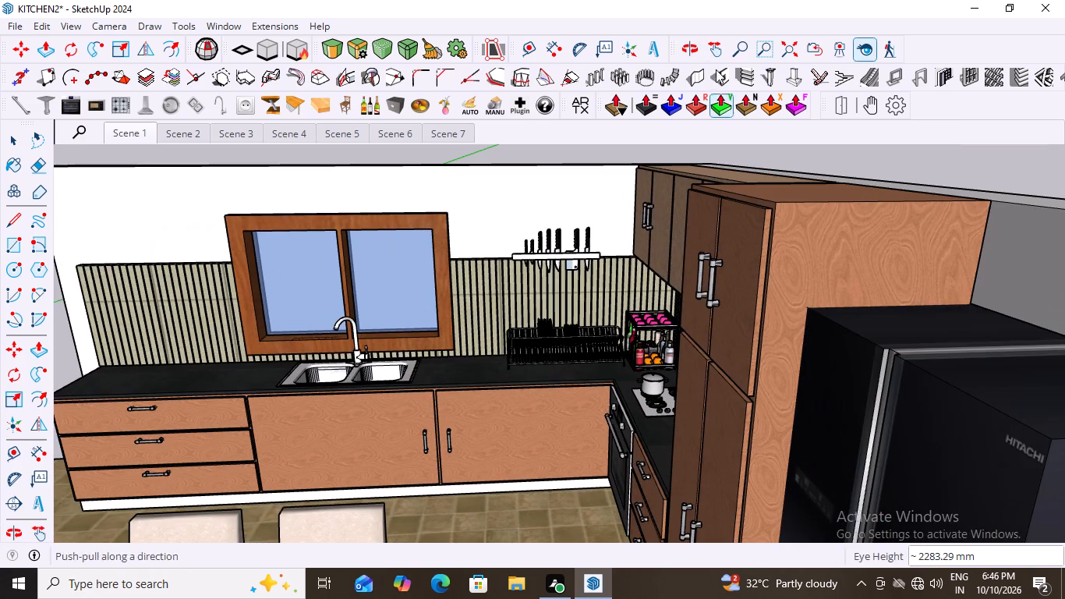
# Use Zoom Window to inspect the cup and bottle rack in the countertop corner.
pyautogui.click(772, 48)
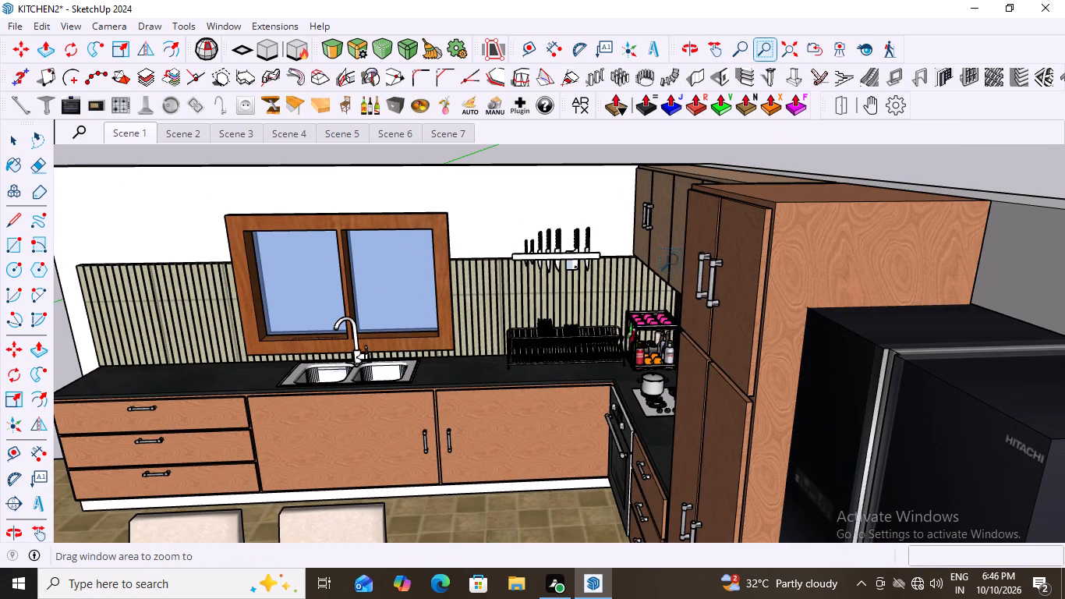
pyautogui.scroll(17, 669, 324)
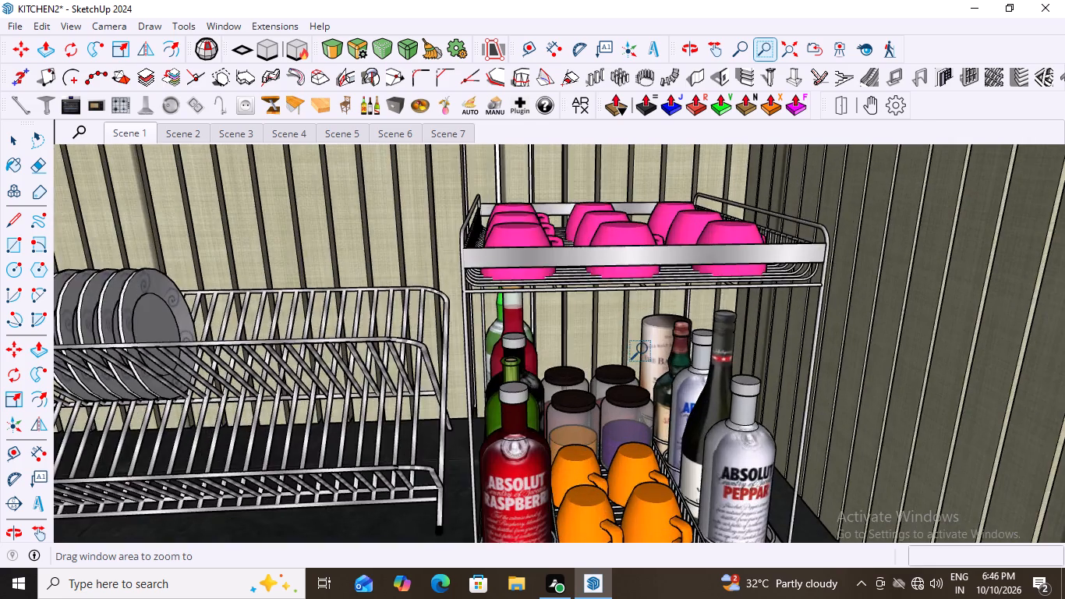
pyautogui.scroll(-18, 646, 348)
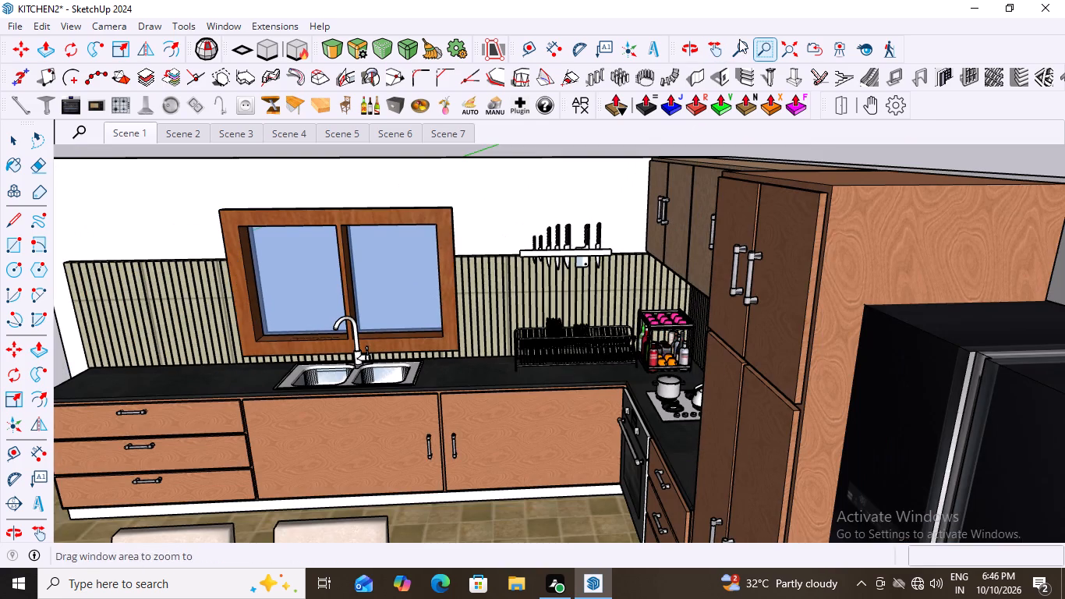
# Use the Zoom tool to examine the dish rack on the countertop, and return to a view including the dining table.
pyautogui.click(741, 41)
pyautogui.scroll(5, 662, 343)
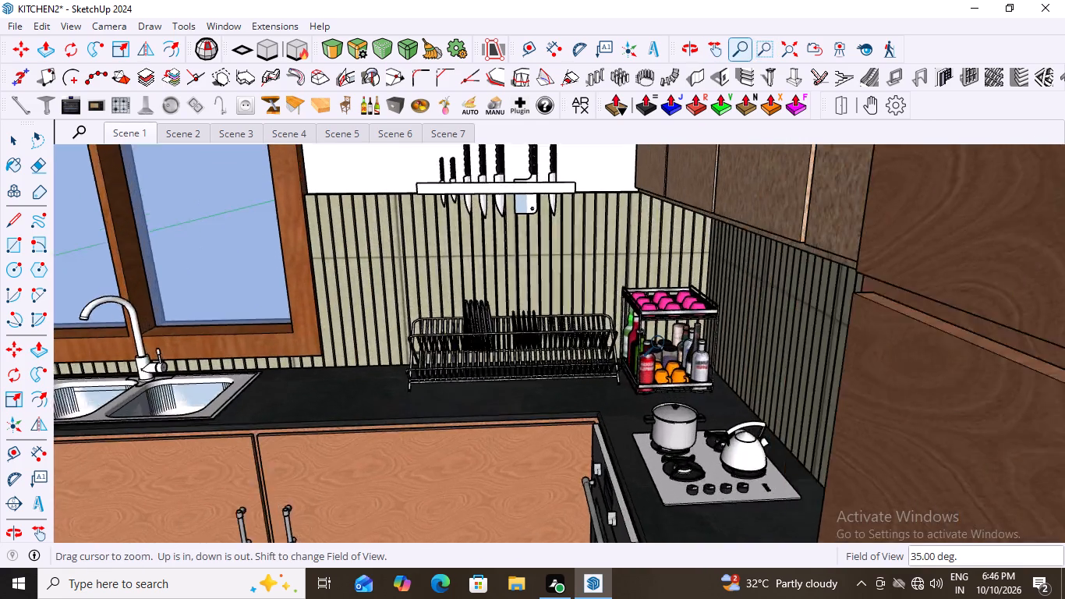
pyautogui.scroll(3, 662, 343)
pyautogui.scroll(-4, 662, 343)
pyautogui.scroll(8, 501, 376)
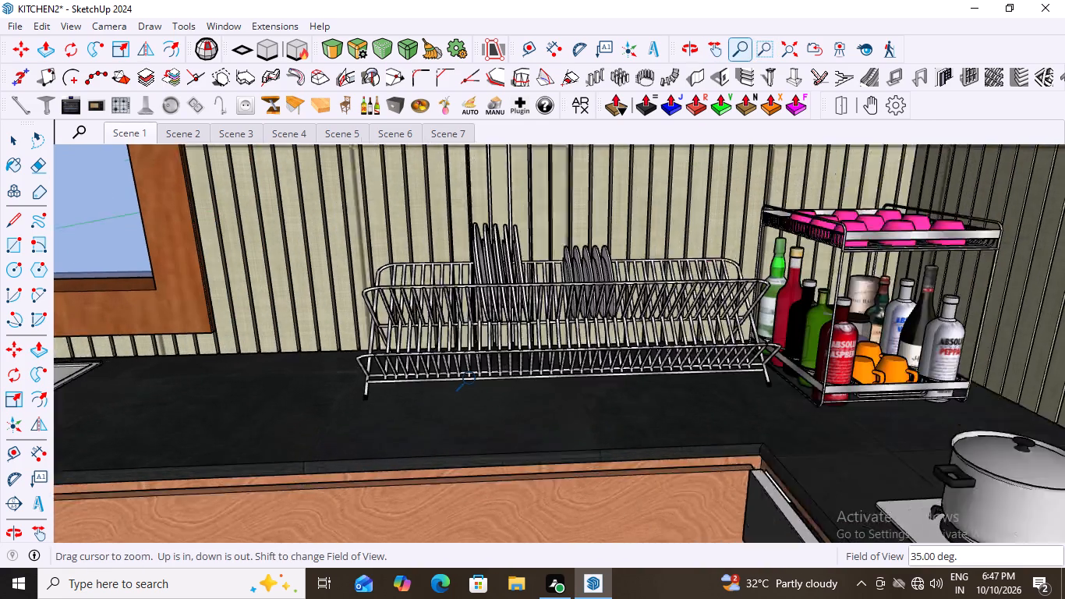
pyautogui.scroll(1, 473, 379)
pyautogui.scroll(-18, 473, 379)
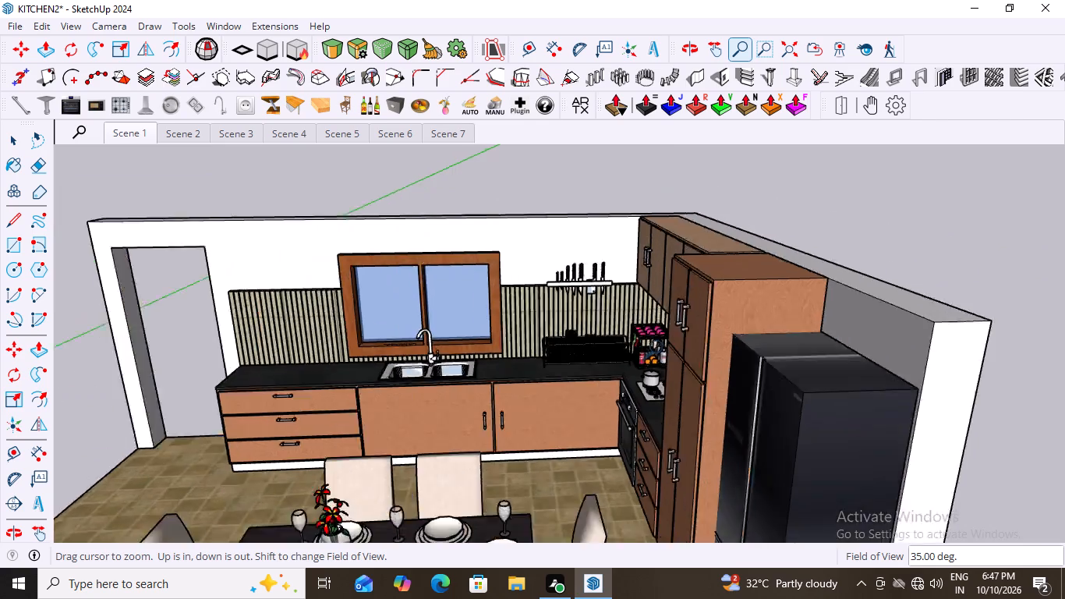
pyautogui.scroll(-6, 660, 348)
pyautogui.scroll(-2, 526, 434)
pyautogui.scroll(9, 430, 486)
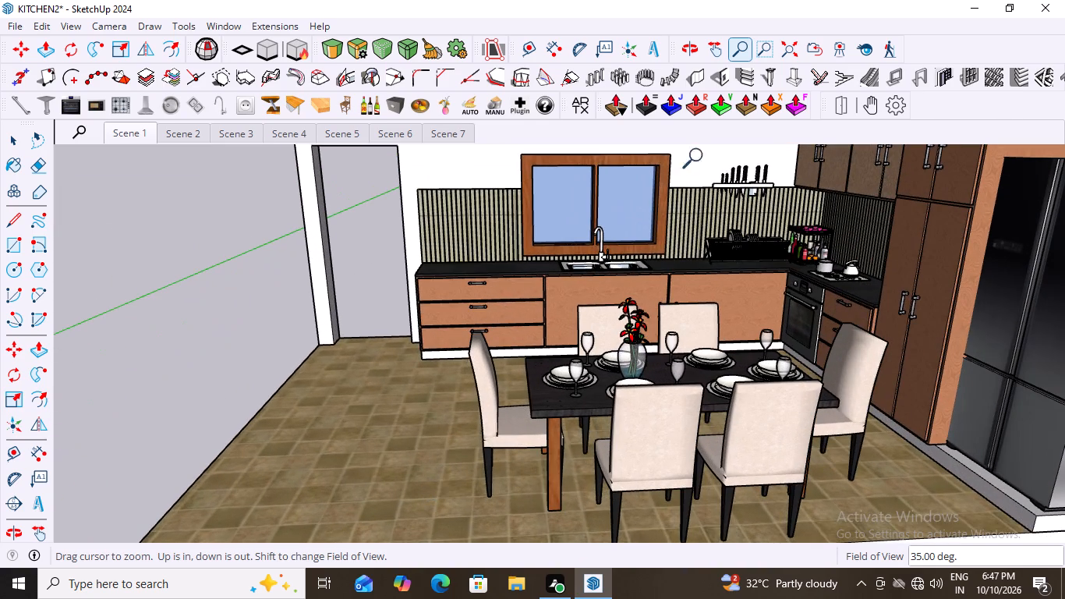
# Zoom a window onto the front dining chair, and return to an elevated overview of the kitchen.
pyautogui.click(763, 51)
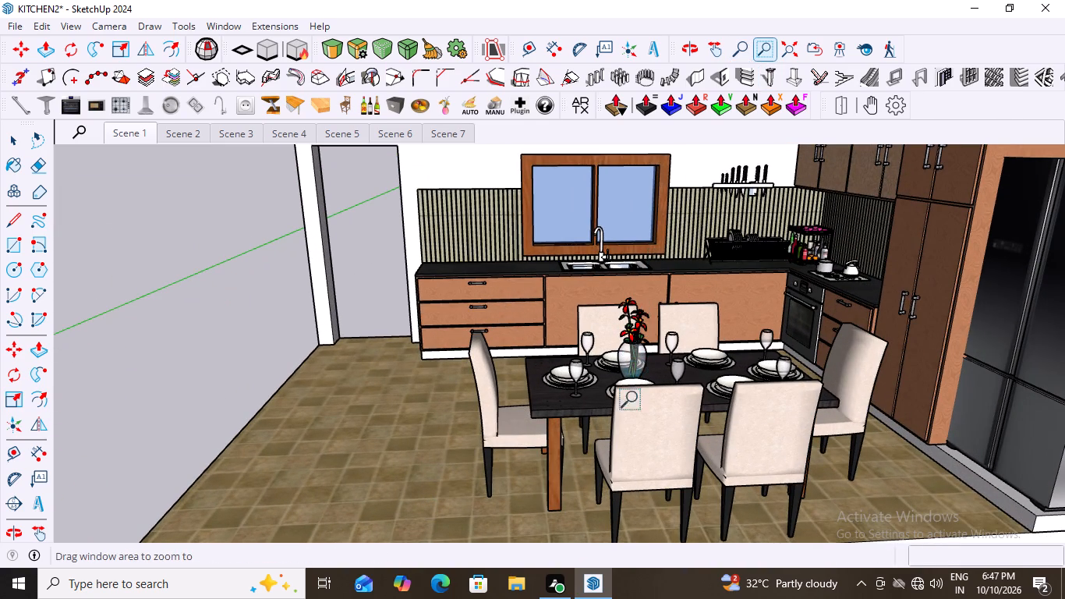
pyautogui.scroll(1, 646, 445)
pyautogui.moveTo(647, 445); pyautogui.dragTo(709, 409)
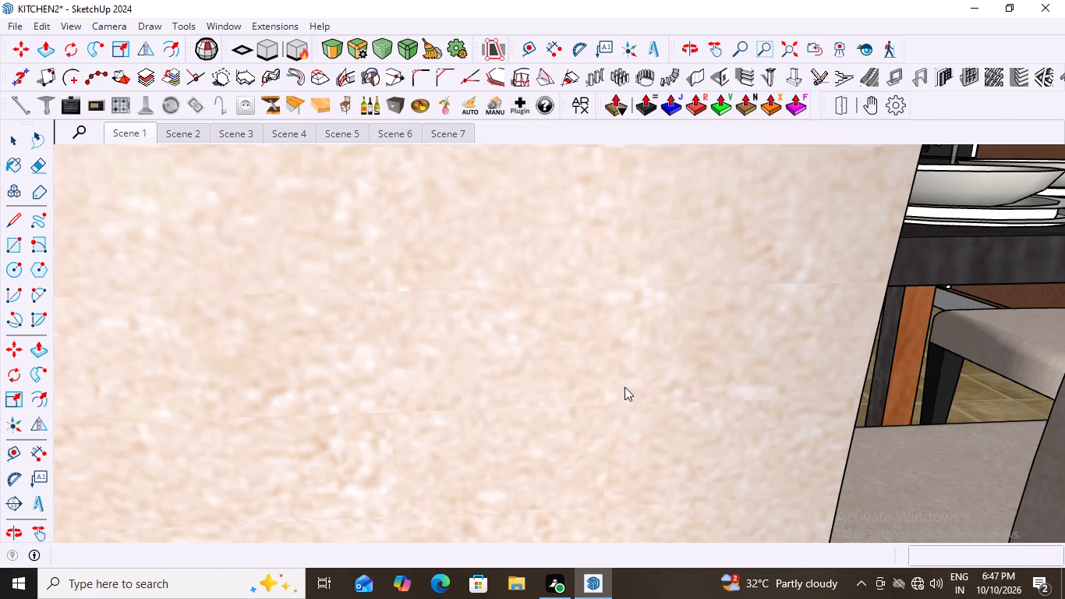
pyautogui.scroll(-20, 624, 387)
pyautogui.scroll(-3, 624, 387)
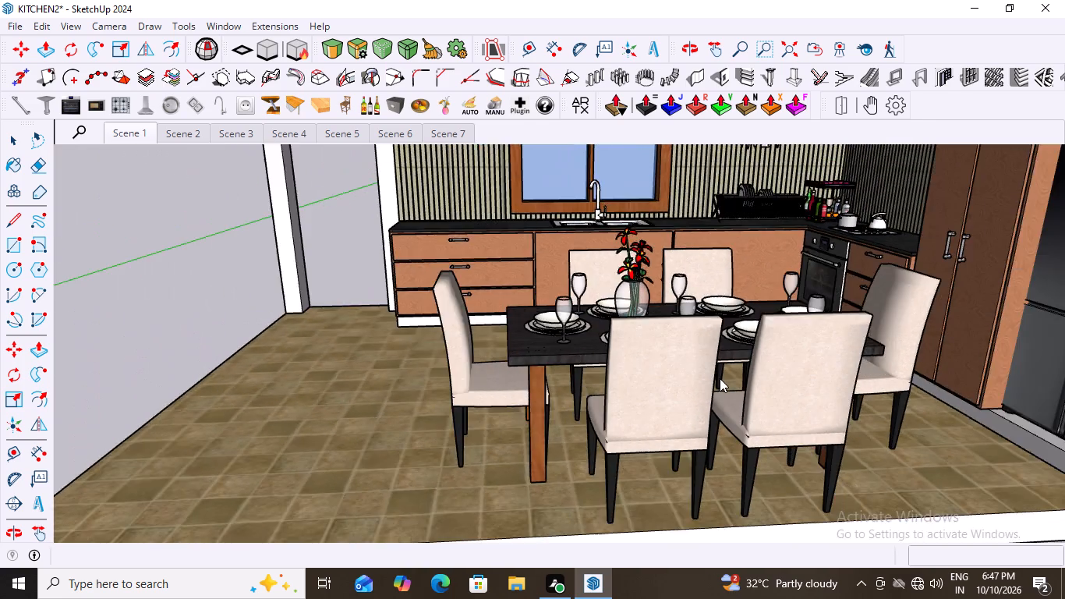
pyautogui.scroll(-7, 720, 378)
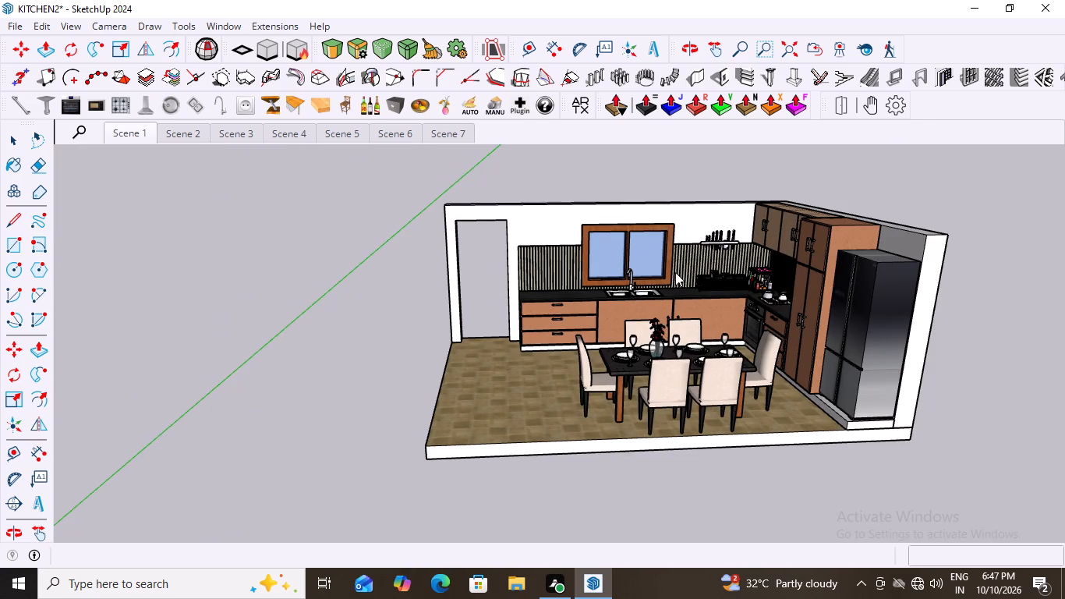
pyautogui.scroll(3, 694, 305)
pyautogui.moveTo(586, 324); pyautogui.dragTo(626, 353, button='middle')
pyautogui.scroll(-4, 586, 325)
pyautogui.scroll(1, 724, 226)
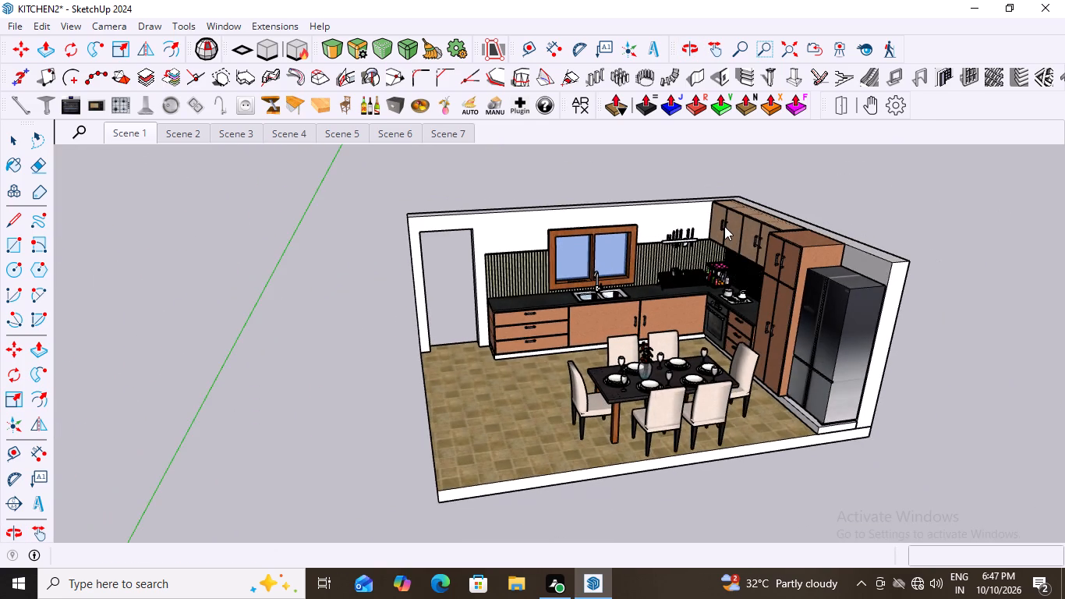
pyautogui.scroll(4, 724, 226)
pyautogui.scroll(-2, 724, 226)
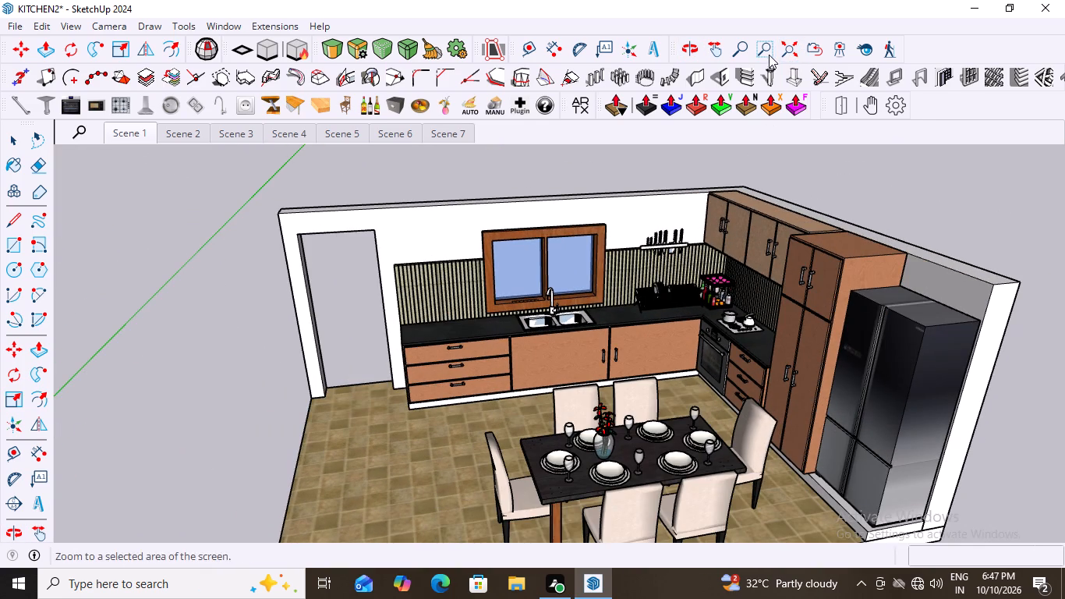
# Try the Walk tool beside the kitchen's open floor and lower the viewpoint facing the door and sink wall.
pyautogui.click(884, 54)
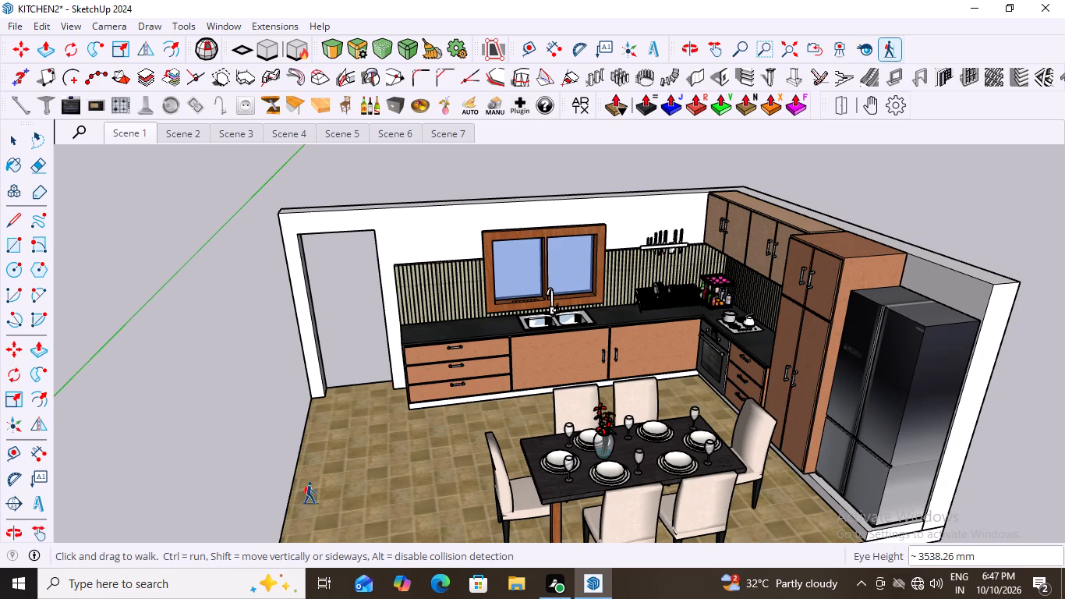
pyautogui.click(242, 505)
pyautogui.doubleClick(245, 503)
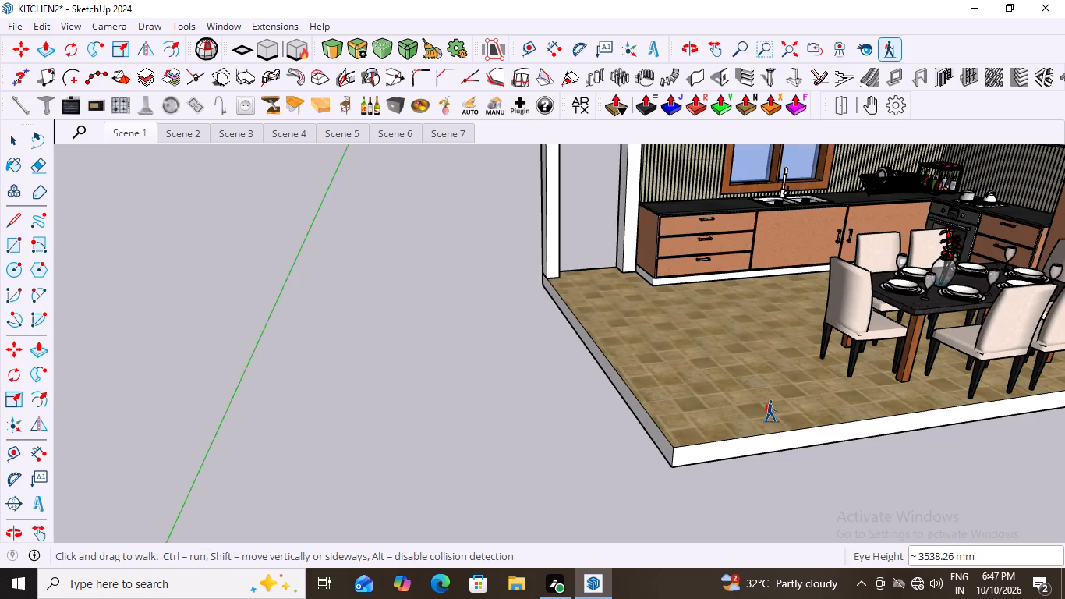
pyautogui.moveTo(771, 411); pyautogui.dragTo(797, 314, button='middle')
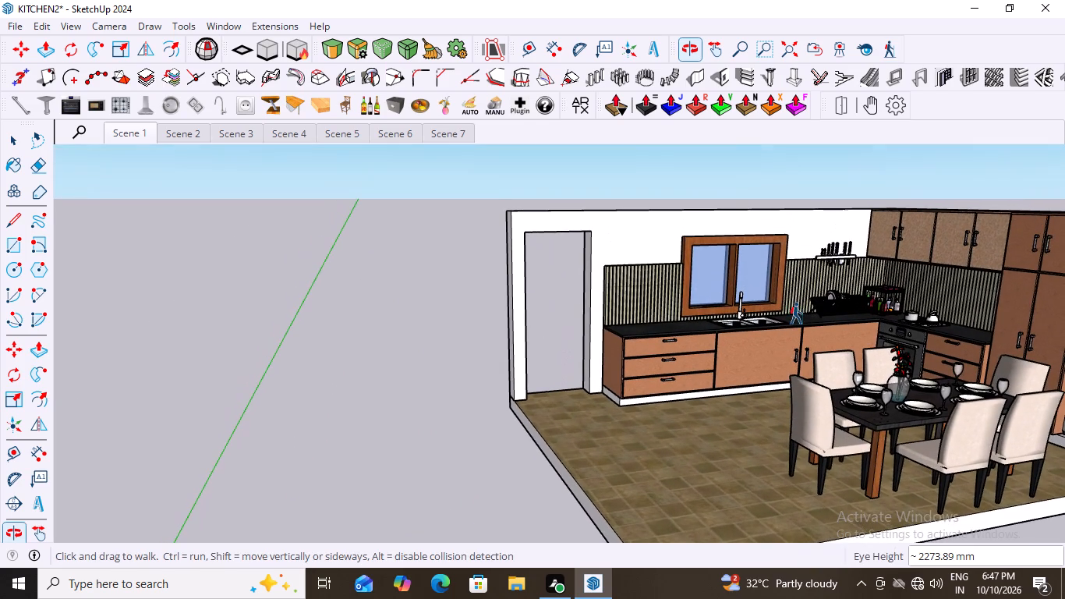
pyautogui.moveTo(872, 289); pyautogui.dragTo(889, 285, button='middle')
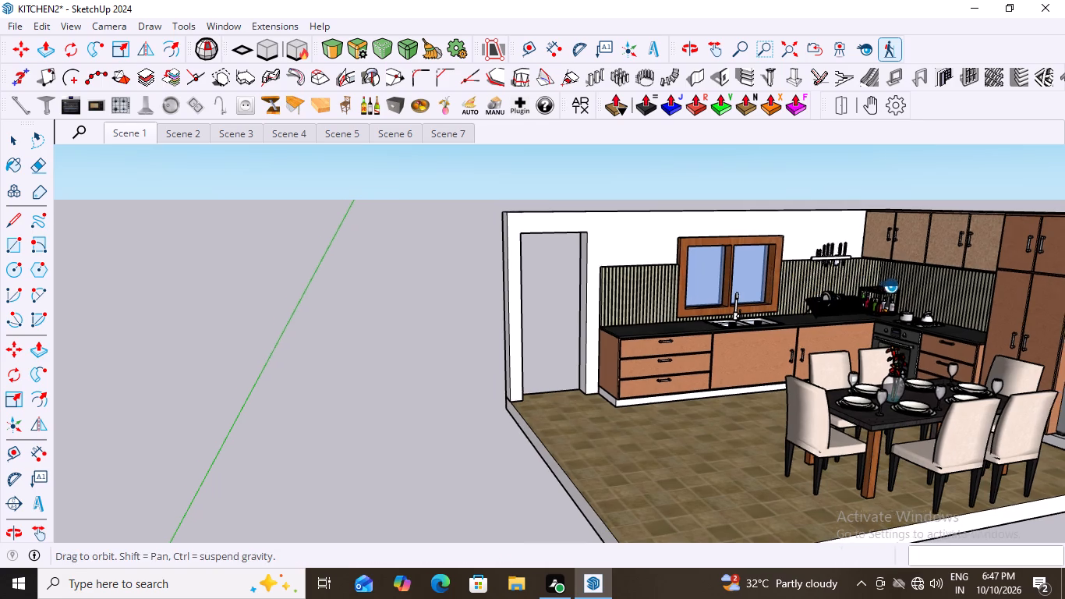
pyautogui.moveTo(889, 285); pyautogui.dragTo(908, 278, button='middle')
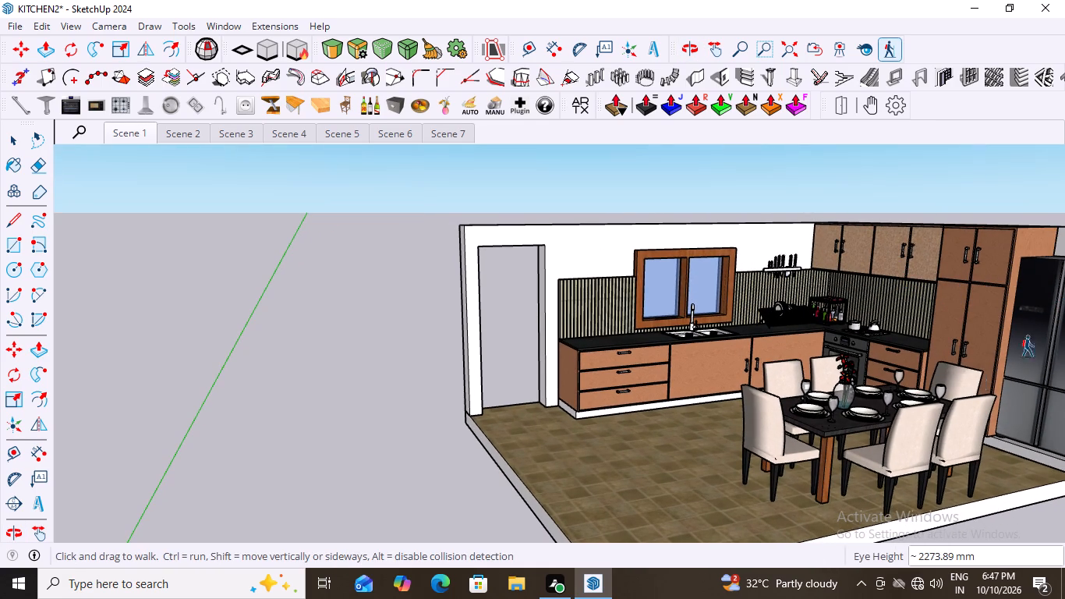
pyautogui.moveTo(863, 486); pyautogui.dragTo(741, 494, button='middle')
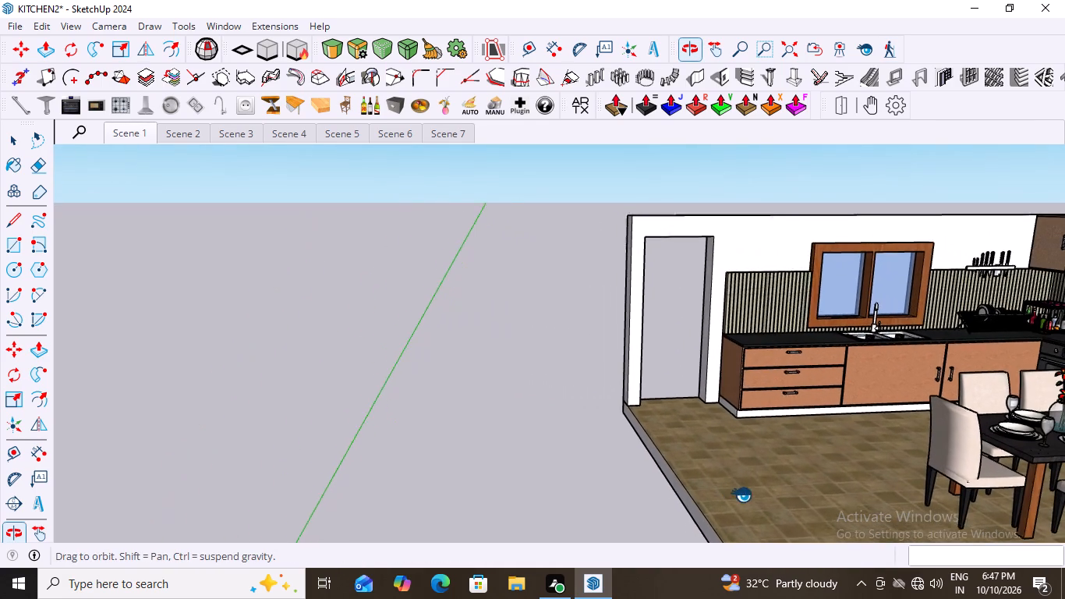
pyautogui.moveTo(741, 494); pyautogui.dragTo(744, 494, button='middle')
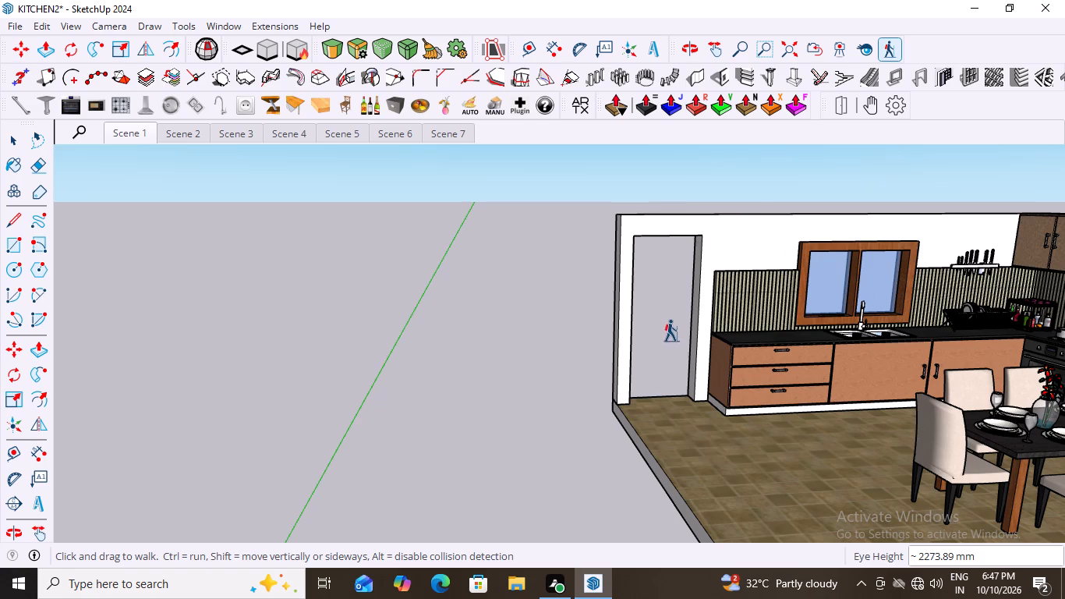
# Use the Walk tool to tour the kitchen past the wall cabinets, refrigerator, window and door opening, and leave the tool.
pyautogui.click(885, 55)
pyautogui.moveTo(754, 516); pyautogui.dragTo(809, 420)
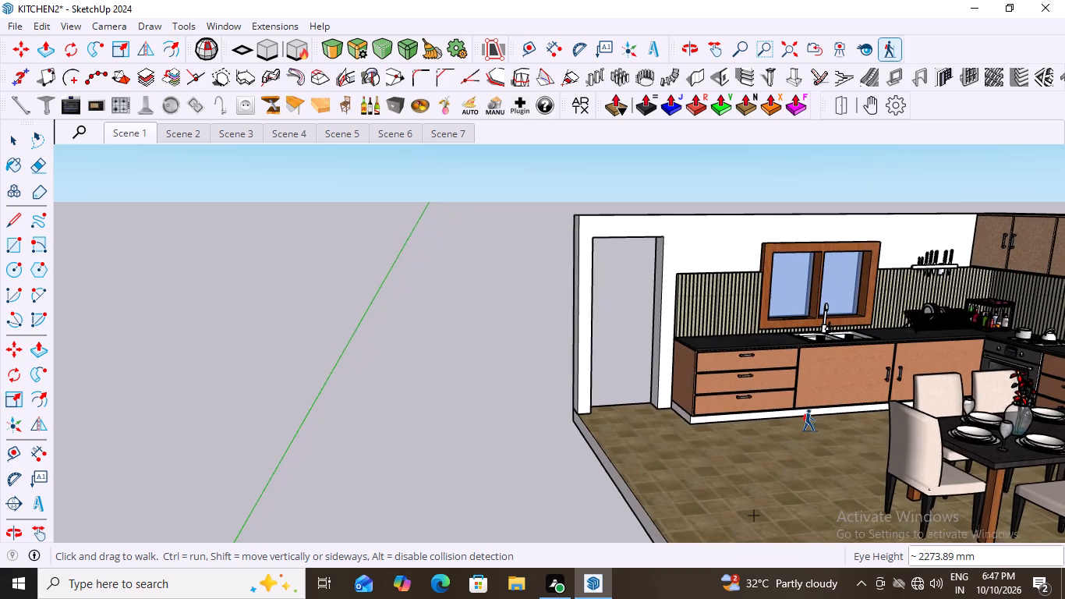
pyautogui.moveTo(809, 420); pyautogui.dragTo(812, 413)
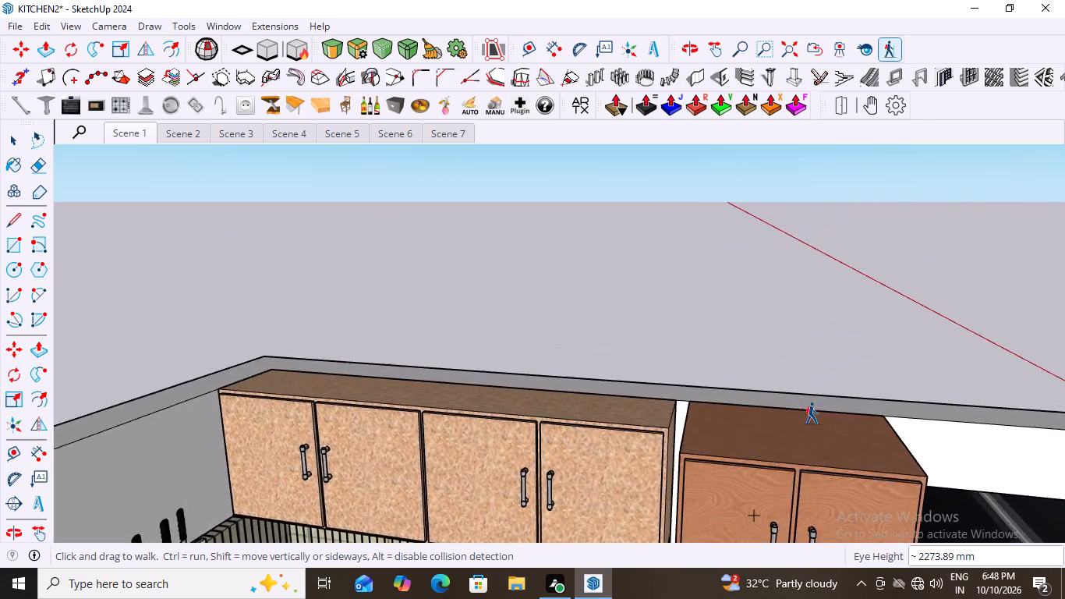
pyautogui.moveTo(812, 413); pyautogui.dragTo(891, 475)
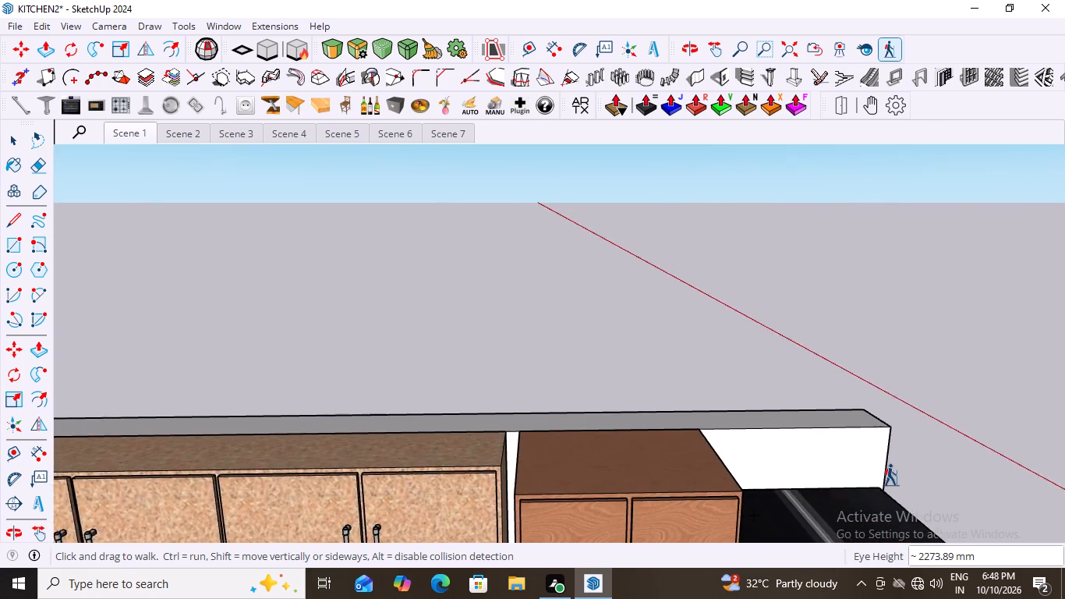
pyautogui.moveTo(891, 475); pyautogui.dragTo(709, 497)
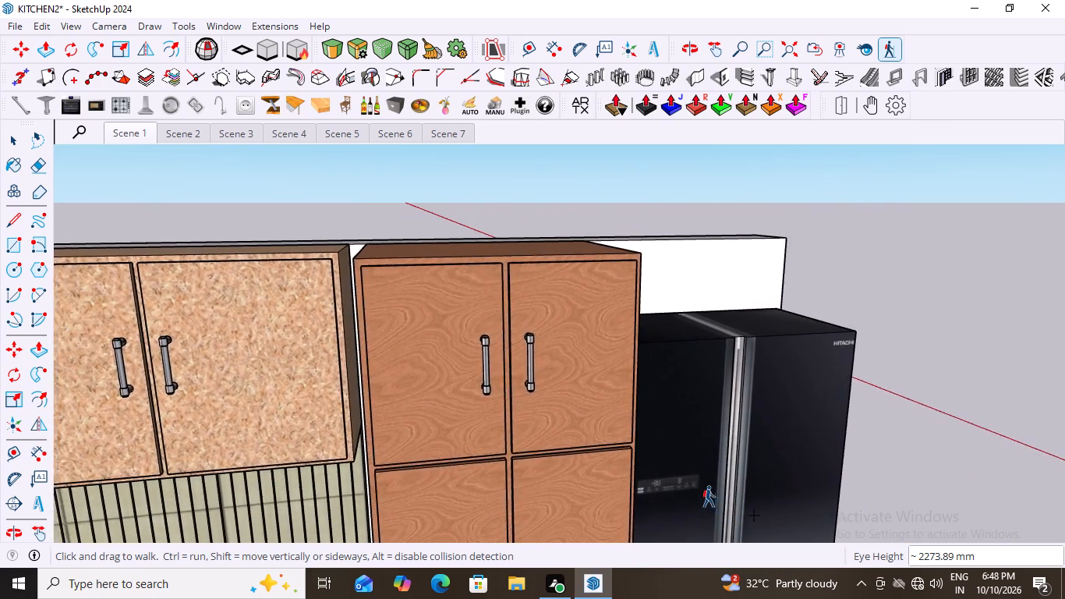
pyautogui.moveTo(709, 497); pyautogui.dragTo(610, 526)
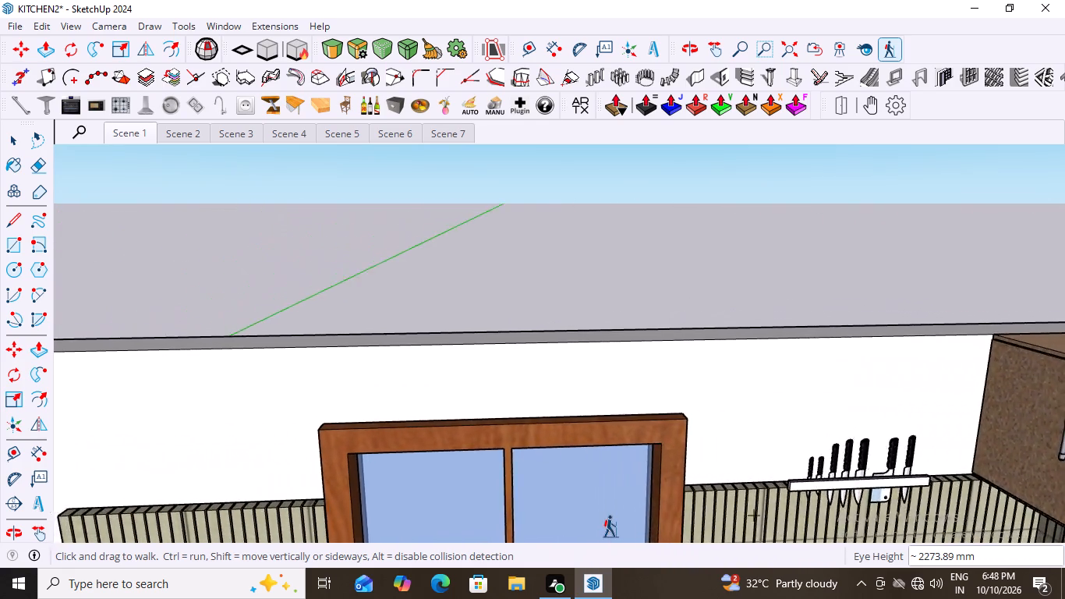
pyautogui.moveTo(610, 526); pyautogui.dragTo(629, 452)
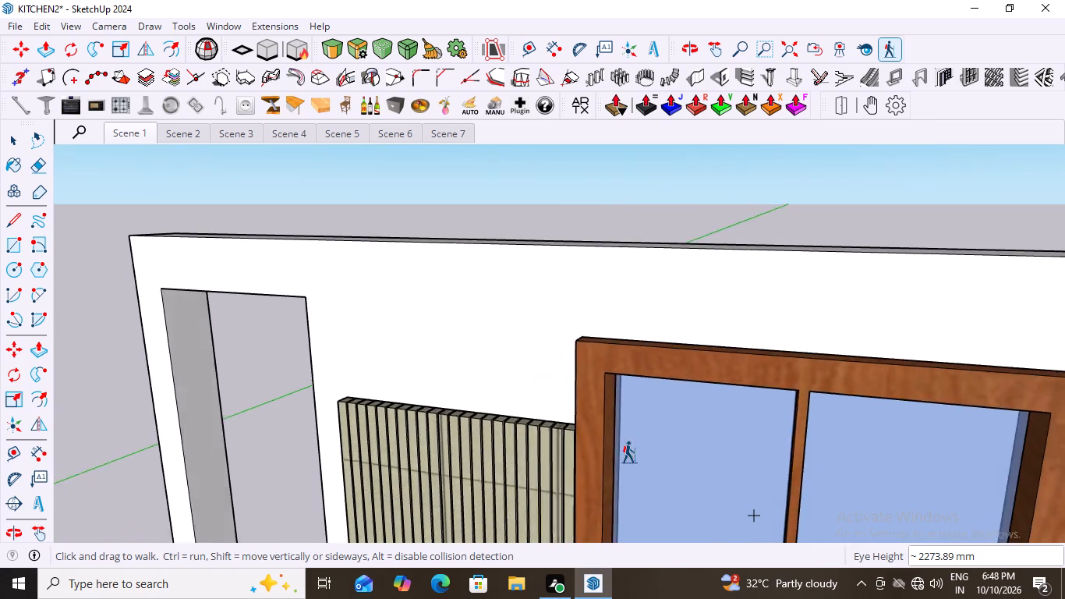
pyautogui.moveTo(629, 452); pyautogui.dragTo(589, 512)
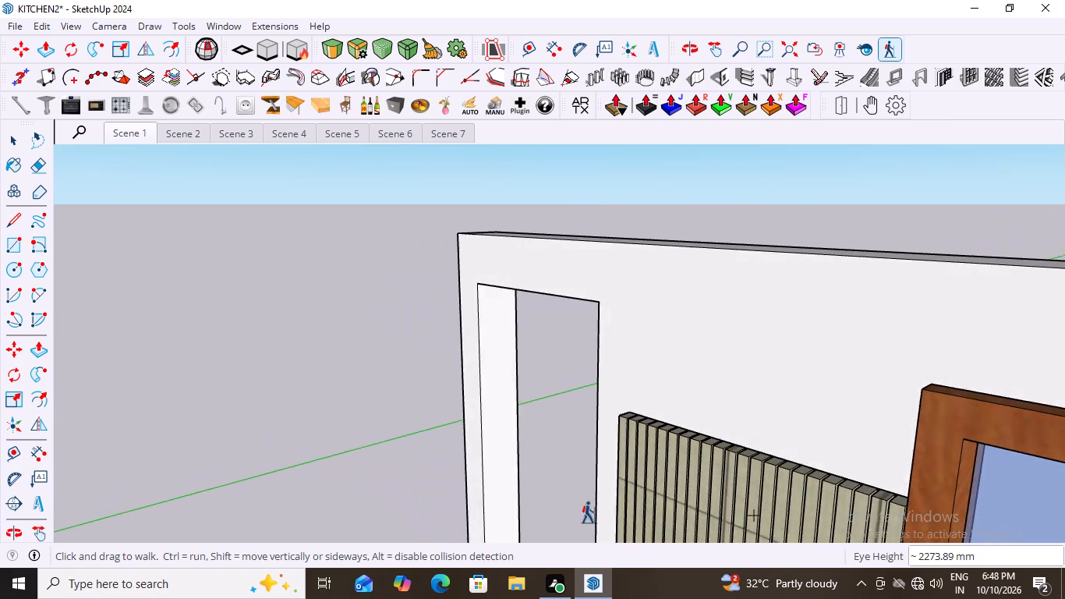
pyautogui.moveTo(589, 512); pyautogui.dragTo(586, 546)
pyautogui.scroll(-4, 628, 466)
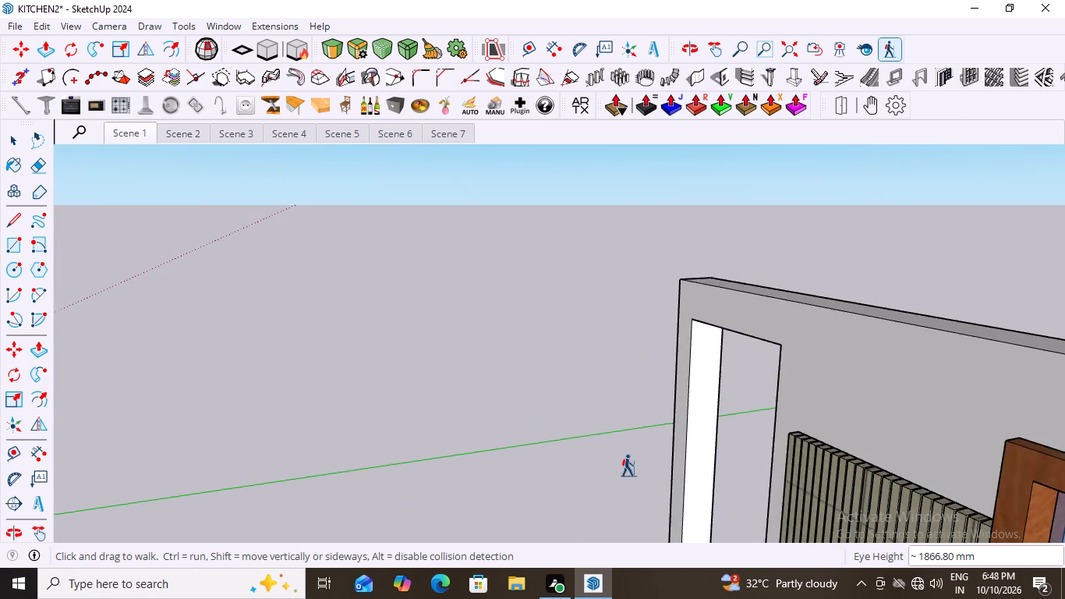
pyautogui.scroll(-5, 628, 466)
pyautogui.scroll(-4, 517, 481)
pyautogui.press('Escape')
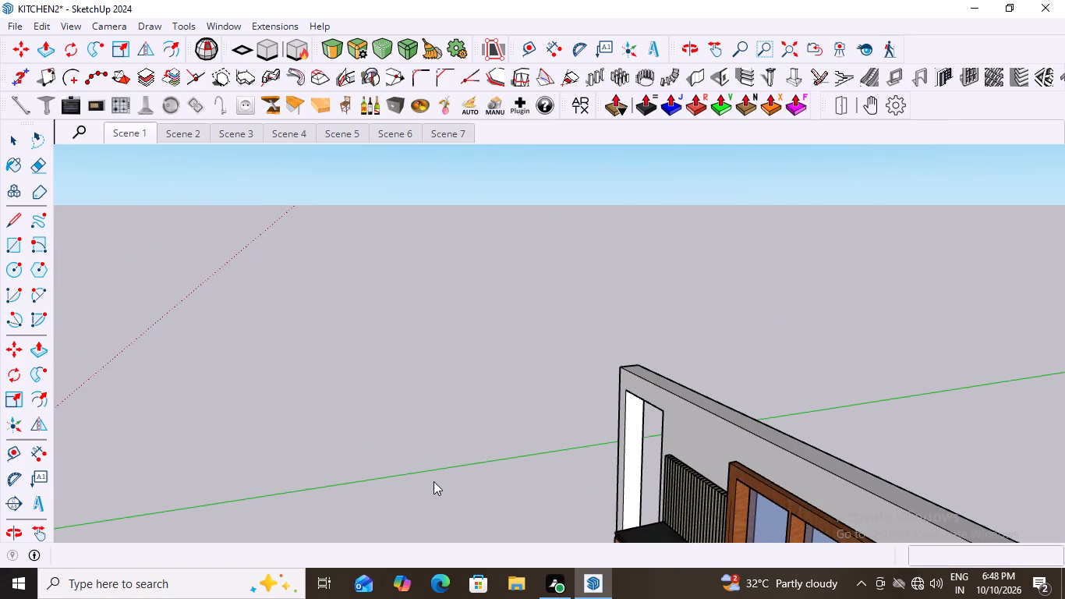
# View the whole kitchen from several sides outside the model and return to an elevated view of the room.
pyautogui.scroll(-20, 431, 480)
pyautogui.middleClick(431, 480)
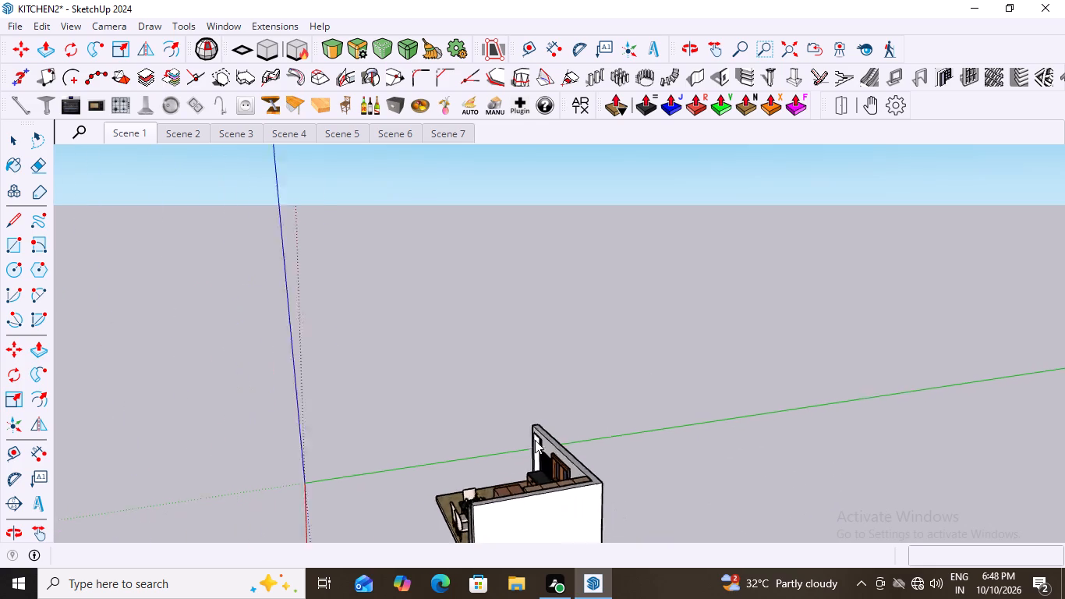
pyautogui.scroll(-4, 535, 440)
pyautogui.moveTo(403, 533); pyautogui.dragTo(914, 465, button='middle')
pyautogui.scroll(-1, 889, 466)
pyautogui.scroll(-1, 435, 492)
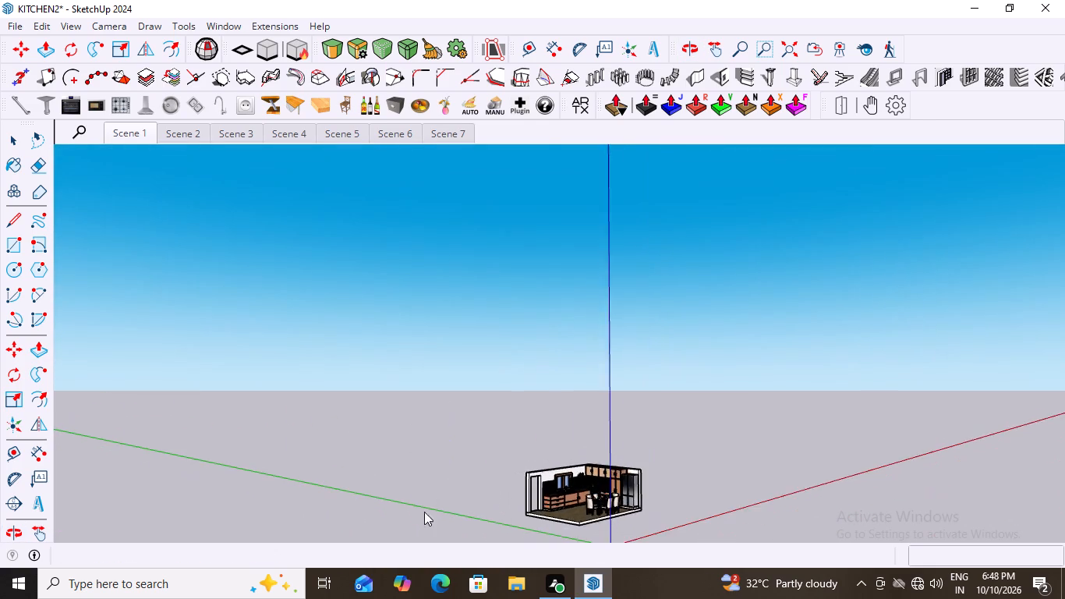
pyautogui.scroll(-5, 424, 512)
pyautogui.moveTo(561, 506); pyautogui.dragTo(259, 598, button='middle')
pyautogui.scroll(2, 557, 512)
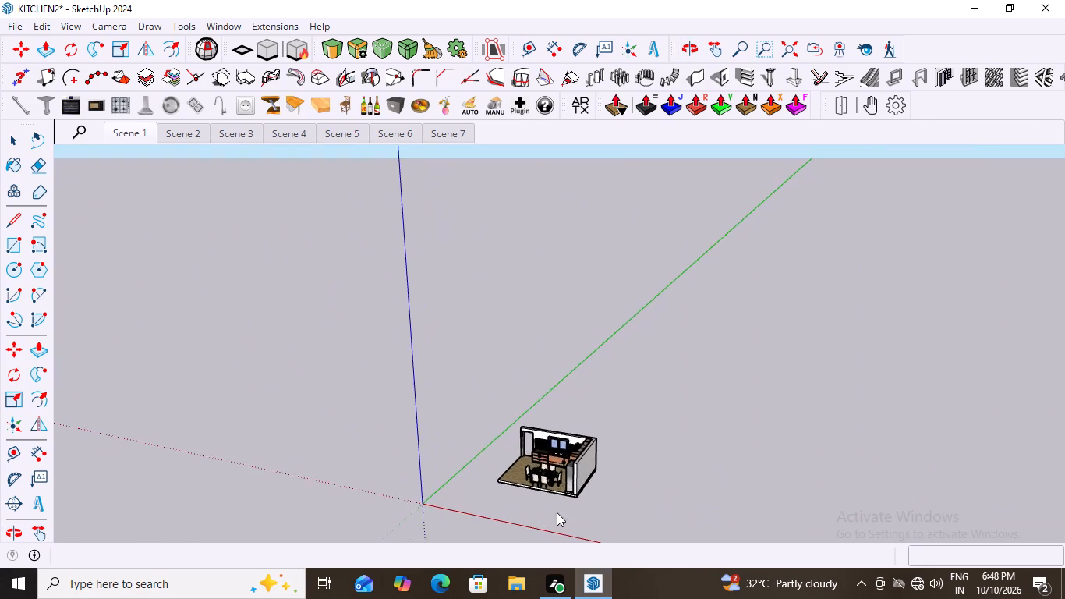
pyautogui.scroll(9, 557, 512)
pyautogui.moveTo(549, 512); pyautogui.dragTo(629, 498, button='middle')
pyautogui.scroll(-3, 507, 439)
pyautogui.scroll(-2, 376, 487)
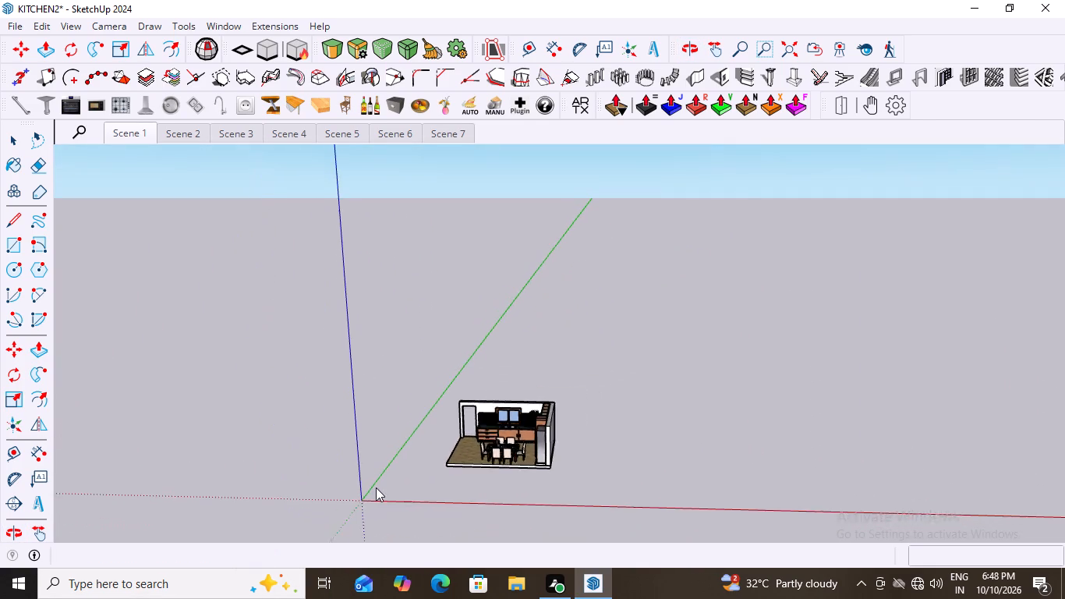
pyautogui.scroll(-7, 376, 487)
pyautogui.scroll(4, 745, 487)
pyautogui.scroll(1, 630, 488)
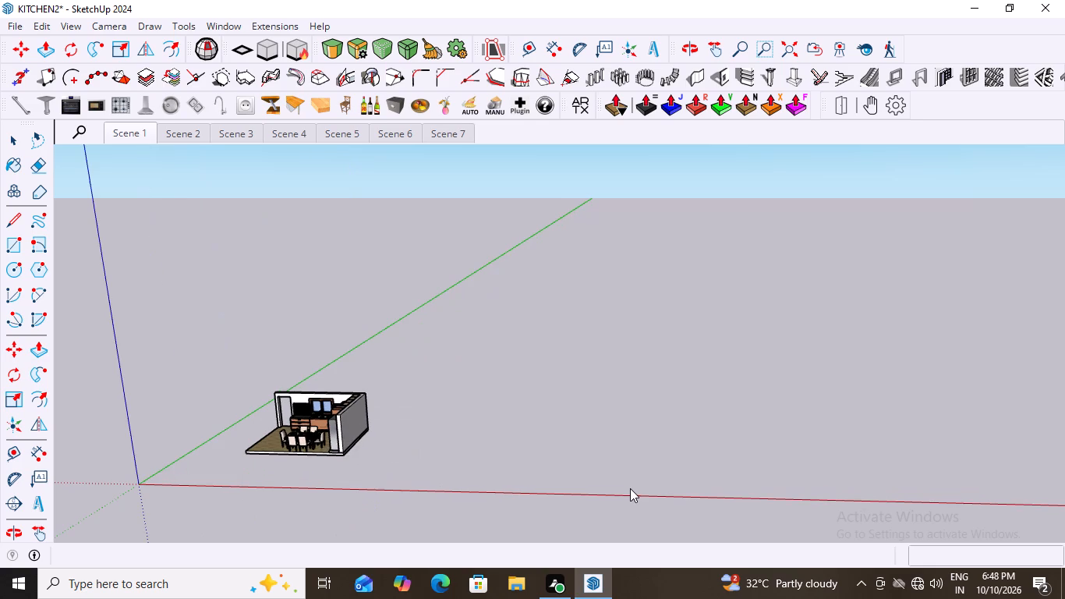
pyautogui.moveTo(536, 444); pyautogui.dragTo(562, 527, button='middle')
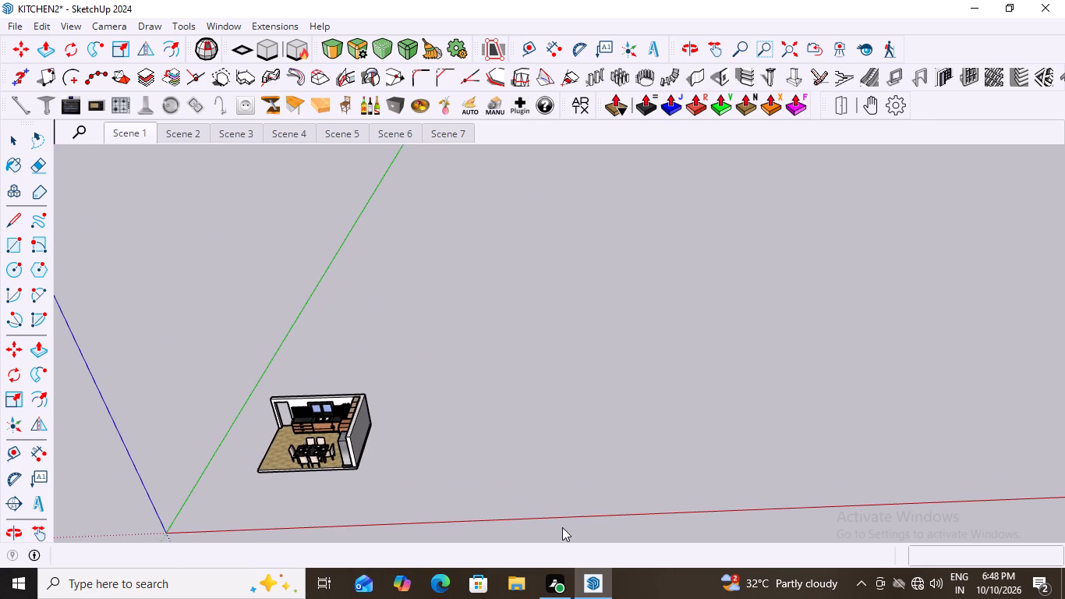
pyautogui.scroll(12, 260, 434)
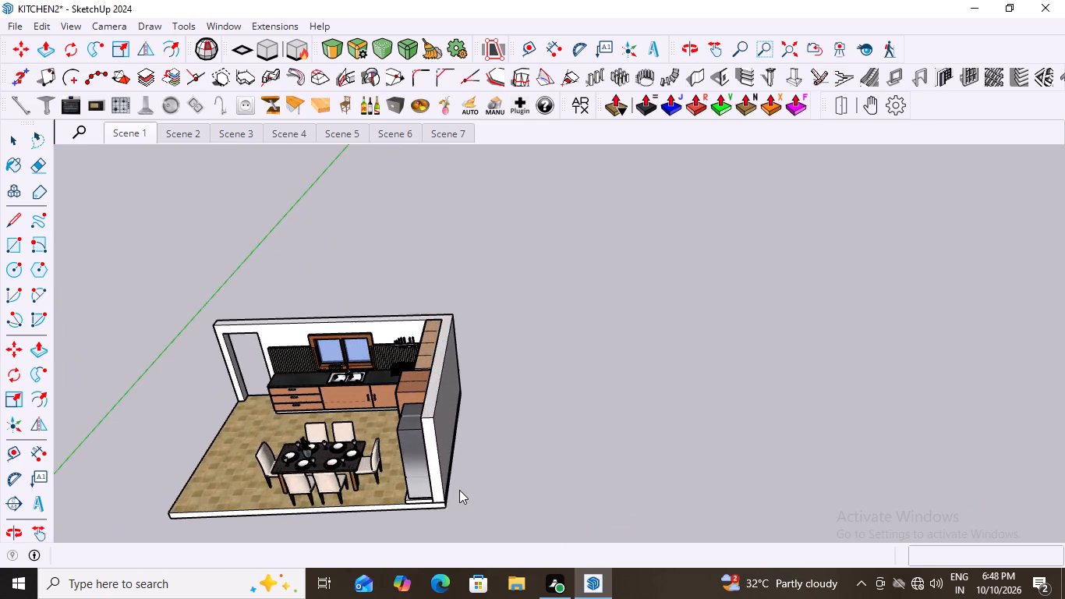
pyautogui.scroll(9, 246, 486)
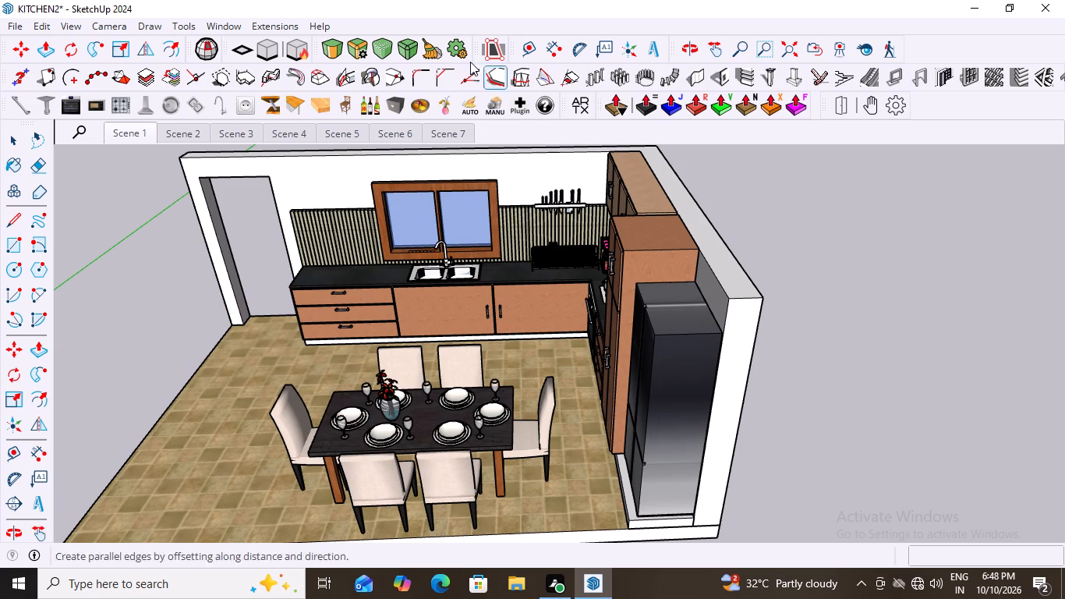
# Place a fruit bowl component on the dining table beside the flower vase, between the plates.
pyautogui.click(423, 101)
pyautogui.scroll(10, 420, 428)
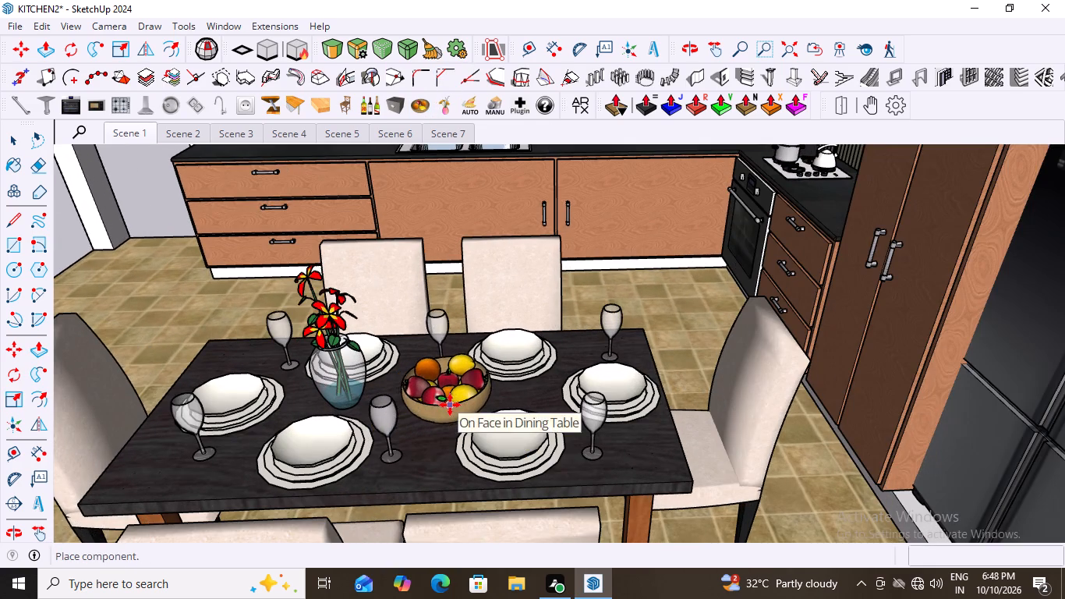
pyautogui.scroll(9, 441, 406)
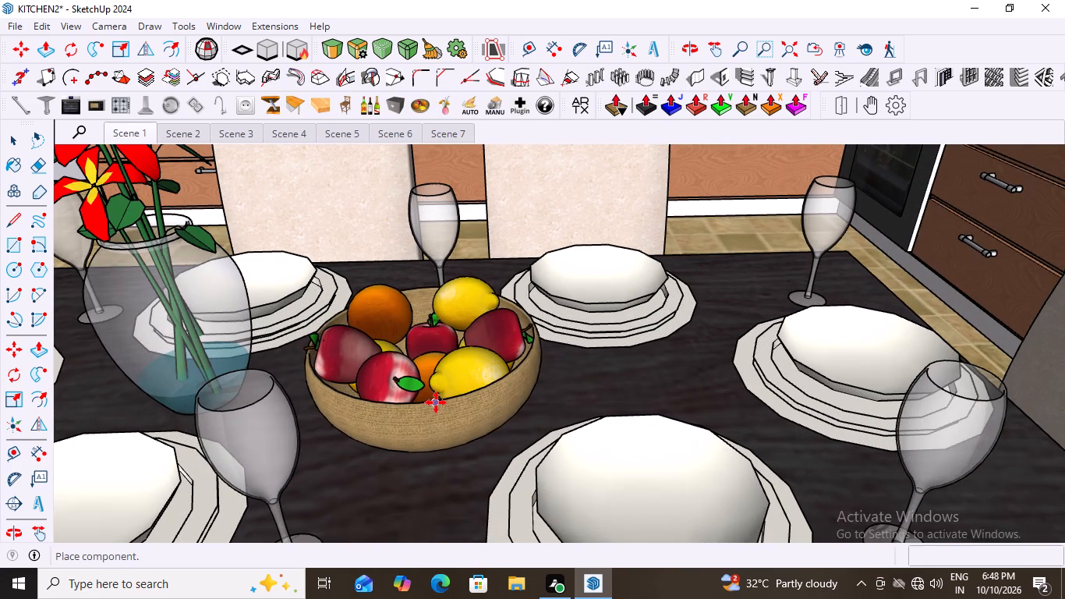
pyautogui.click(433, 406)
pyautogui.scroll(-3, 501, 337)
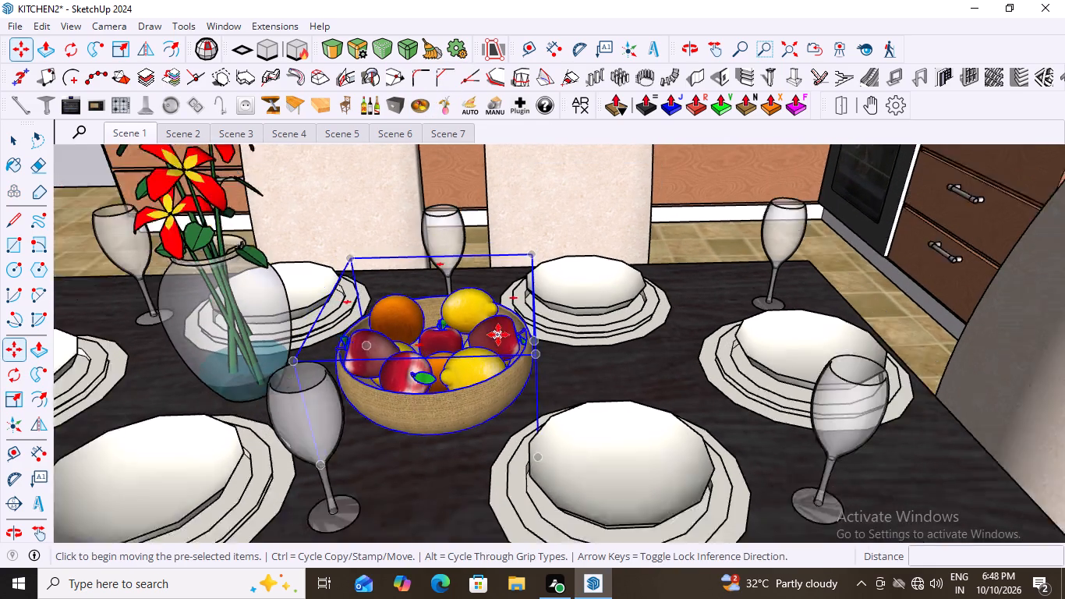
pyautogui.scroll(-14, 498, 335)
pyautogui.press('space')
pyautogui.click(630, 278)
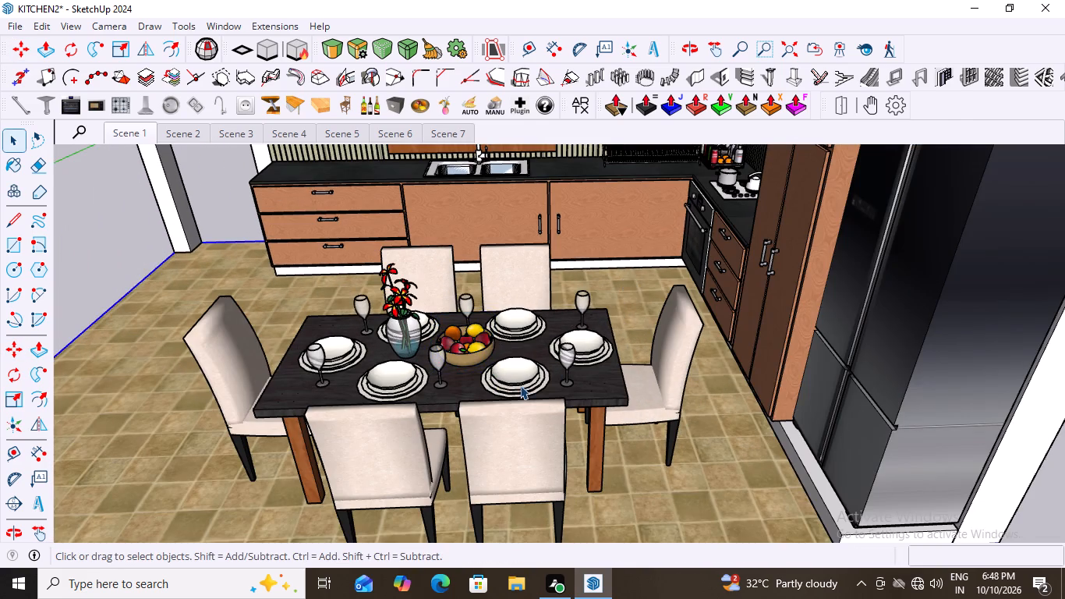
# Move the fruit bowl about 35 mm across the dining table toward the flower vase.
pyautogui.scroll(-7, 520, 387)
pyautogui.moveTo(587, 434); pyautogui.dragTo(647, 425, button='middle')
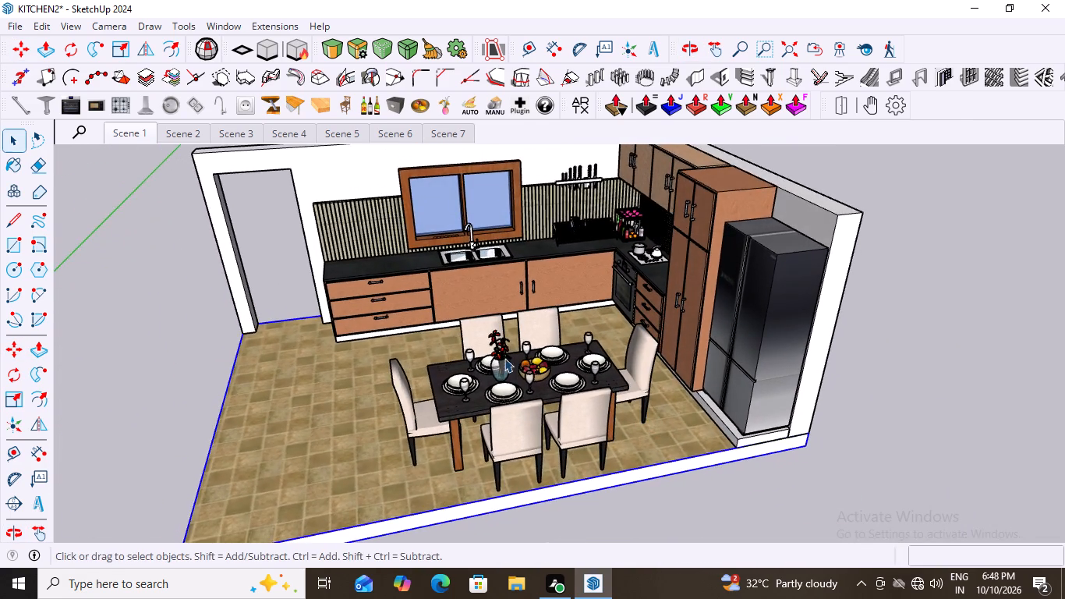
pyautogui.scroll(6, 504, 357)
pyautogui.moveTo(564, 408); pyautogui.dragTo(597, 406, button='middle')
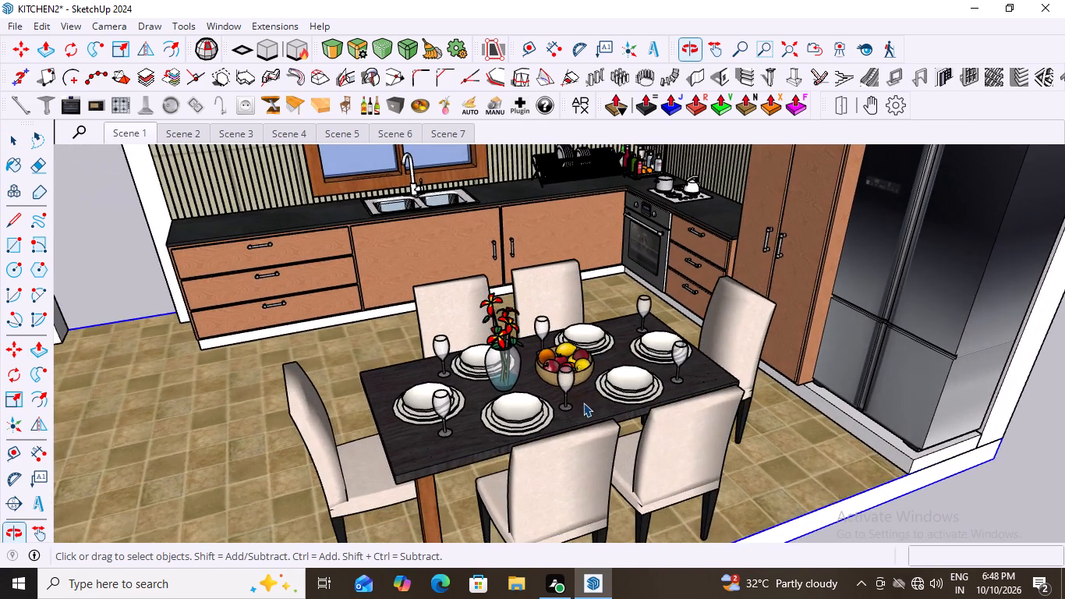
pyautogui.scroll(8, 565, 366)
pyautogui.moveTo(569, 390); pyautogui.dragTo(624, 448, button='middle')
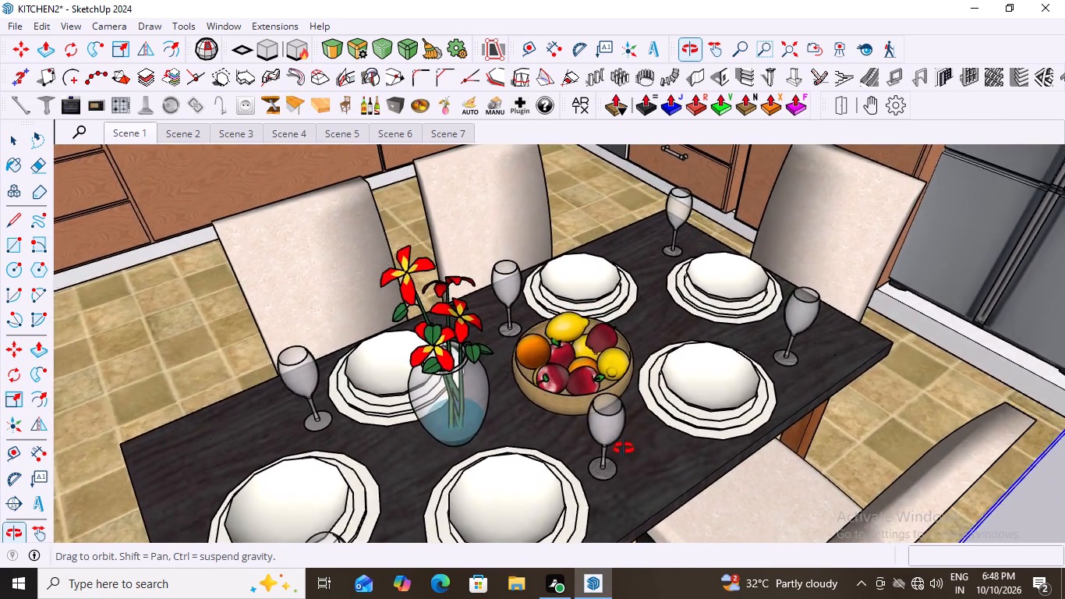
pyautogui.moveTo(624, 448); pyautogui.dragTo(462, 406, button='middle')
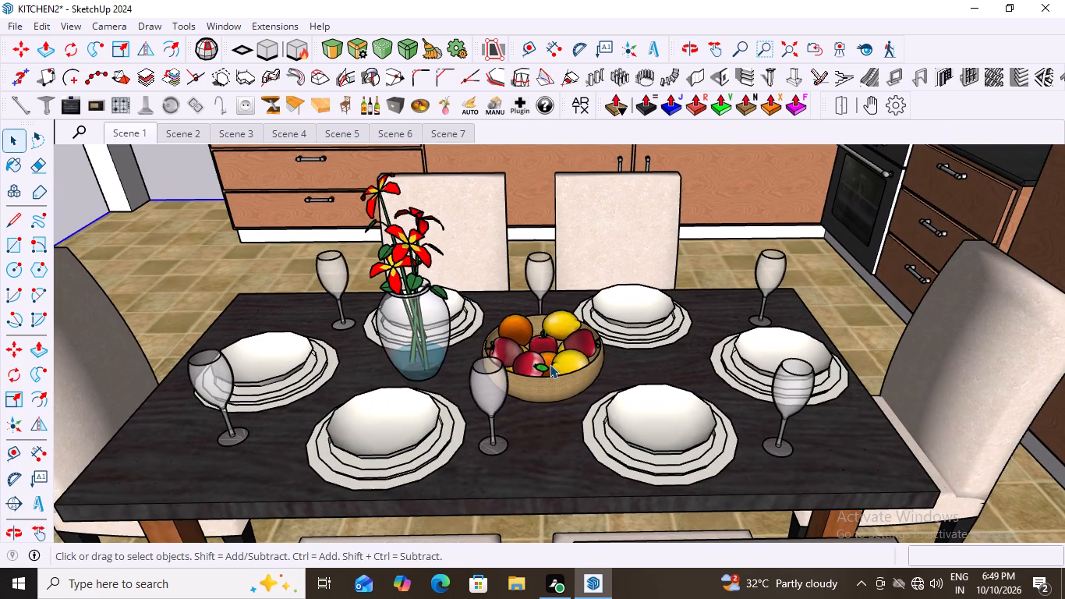
pyautogui.click(550, 364)
pyautogui.press('m')
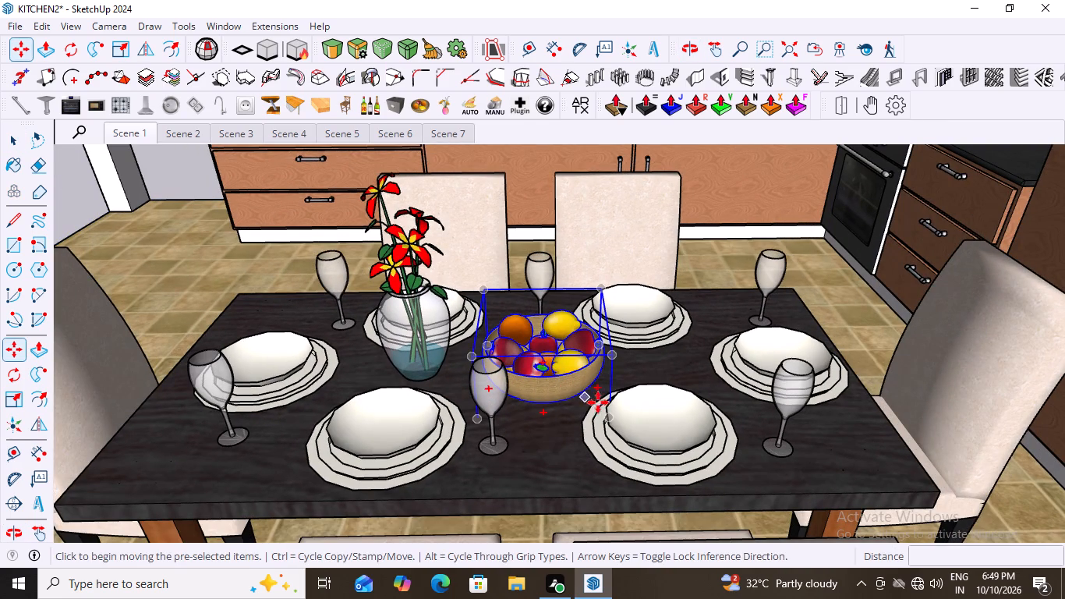
pyautogui.click(610, 419)
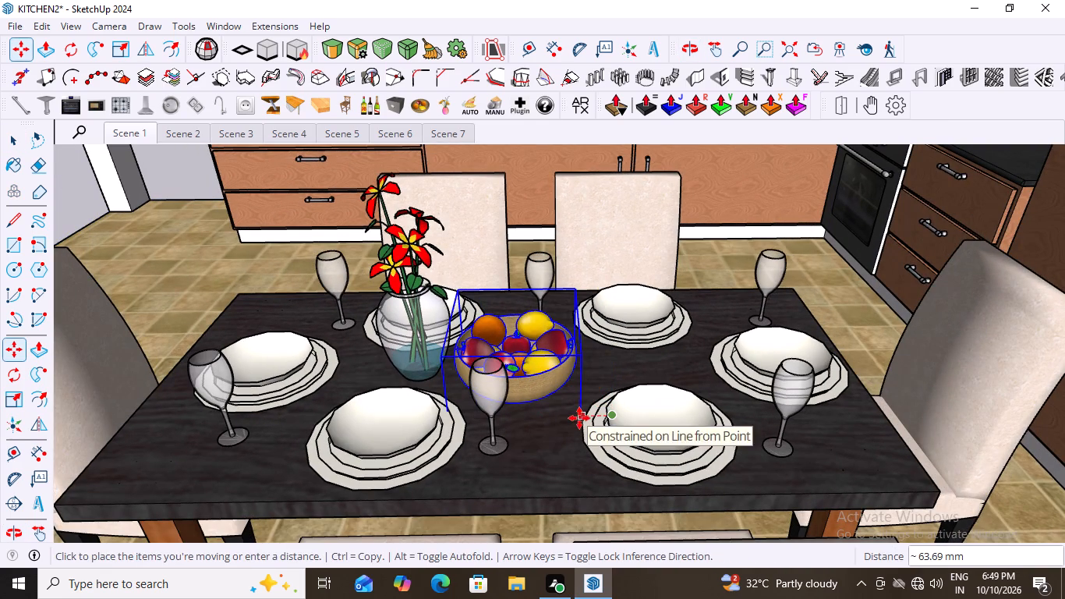
pyautogui.click(599, 411)
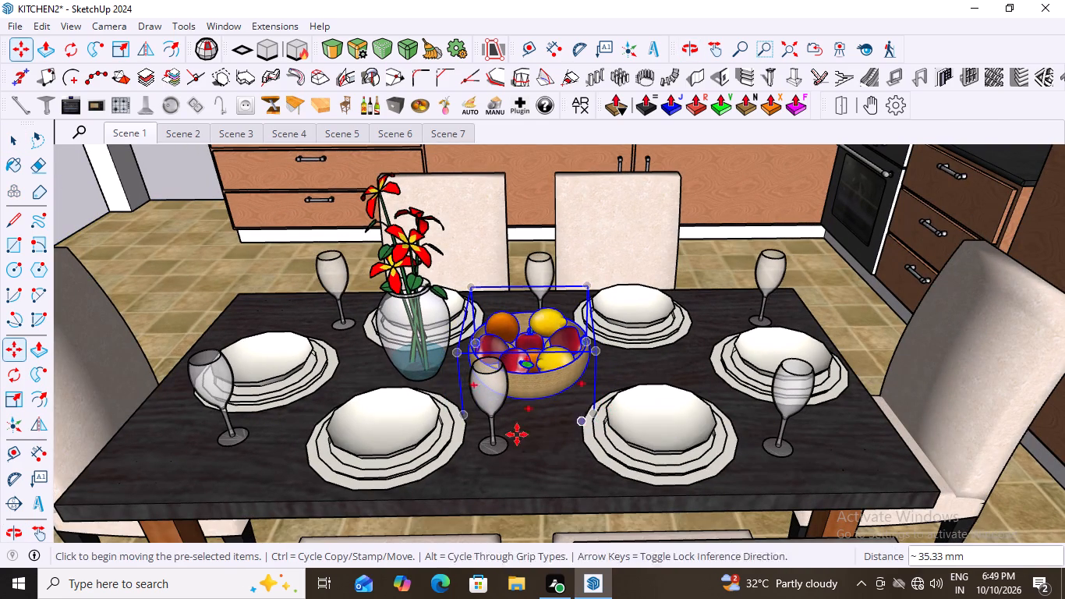
pyautogui.scroll(-7, 515, 433)
pyautogui.press('space')
pyautogui.click(685, 275)
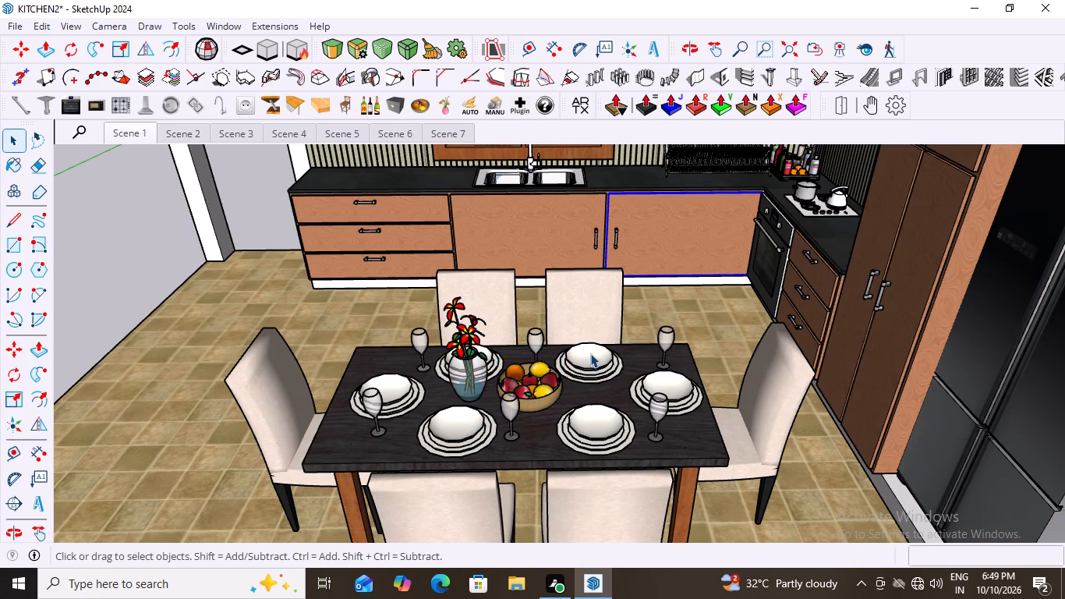
# Clear the selection, examine the fruit bowl and place settings up close, and return to an overview of the kitchen.
pyautogui.scroll(-6, 590, 353)
pyautogui.moveTo(610, 395); pyautogui.dragTo(617, 374, button='middle')
pyautogui.scroll(-4, 589, 384)
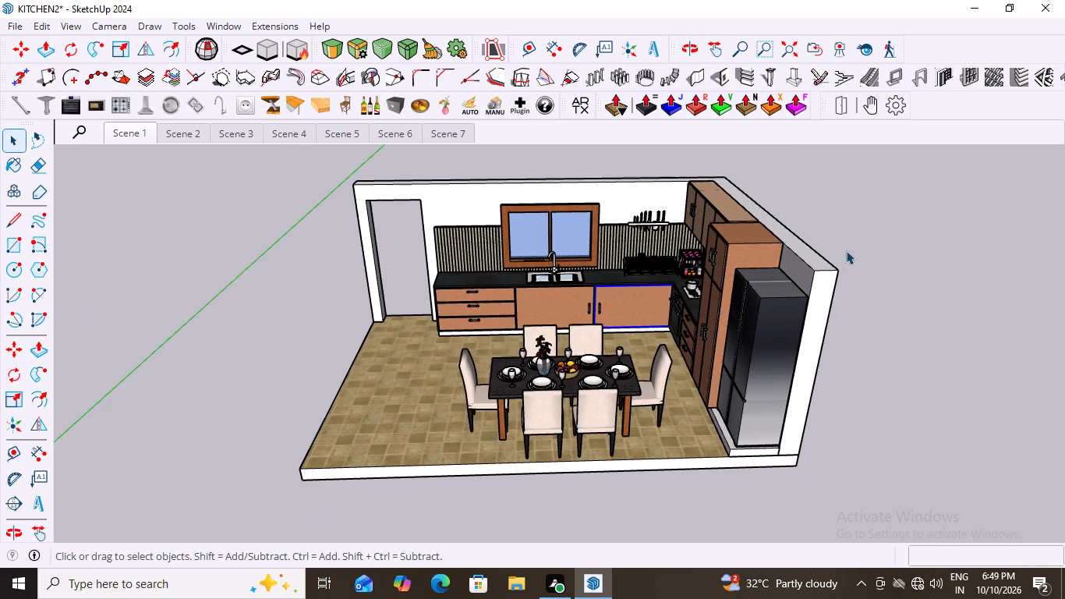
pyautogui.doubleClick(890, 196)
pyautogui.scroll(3, 523, 393)
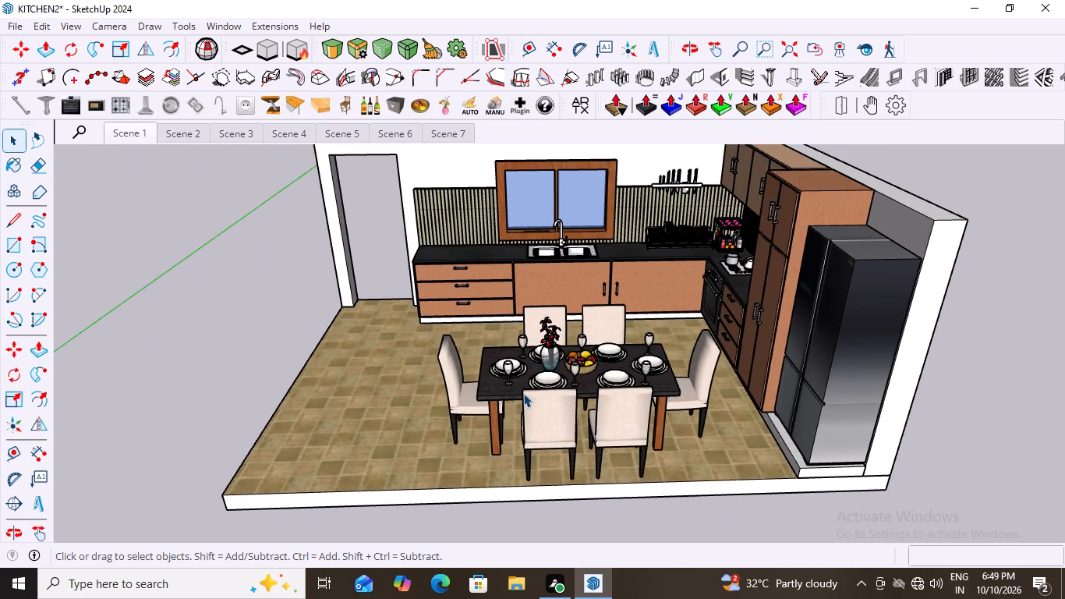
pyautogui.scroll(19, 555, 388)
pyautogui.scroll(-2, 466, 300)
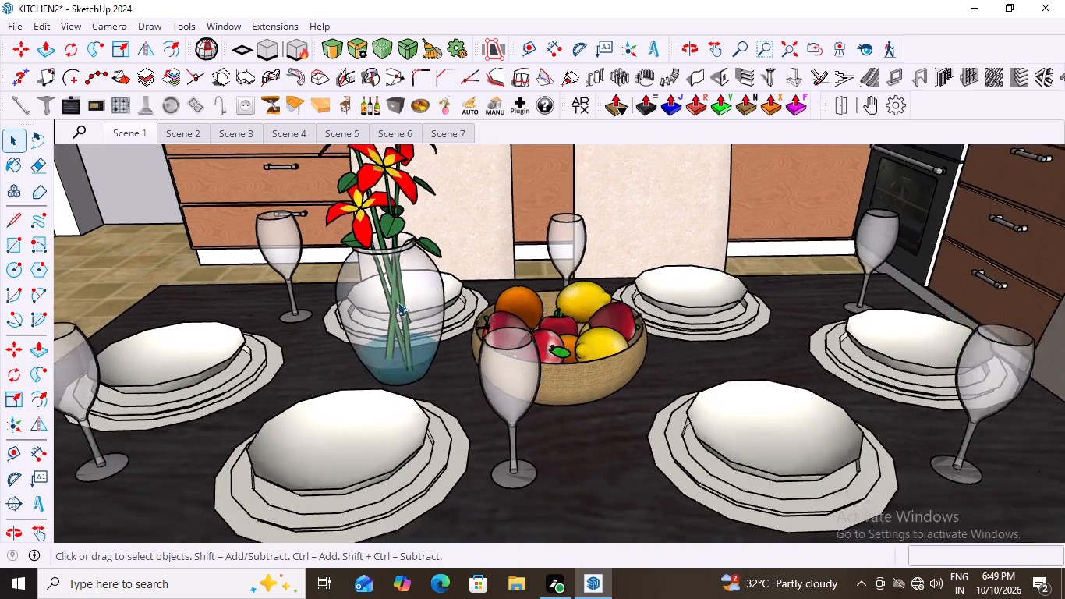
pyautogui.scroll(-17, 398, 302)
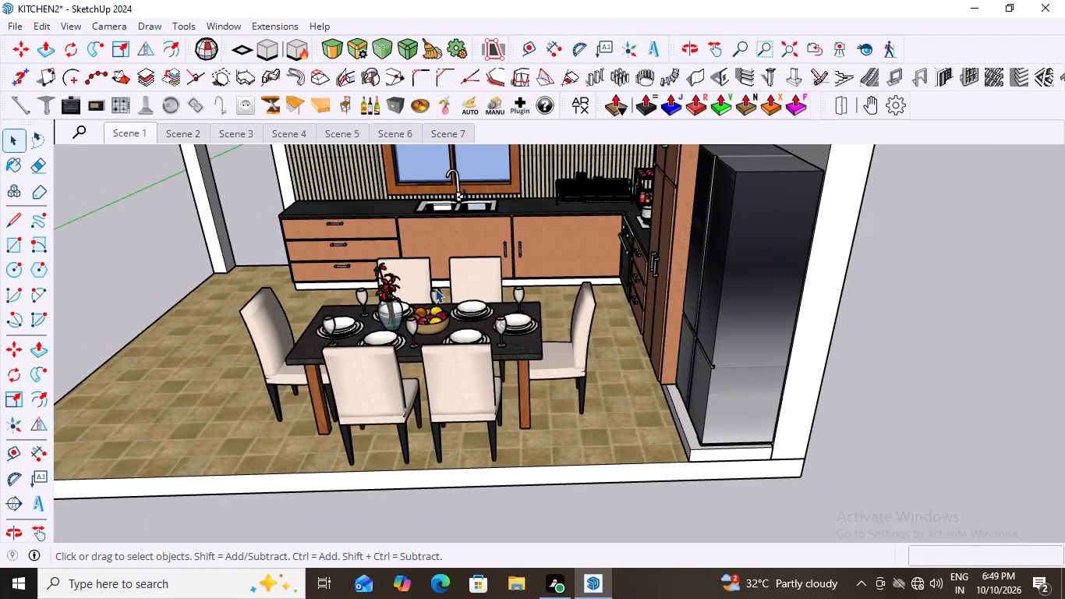
pyautogui.scroll(-12, 404, 307)
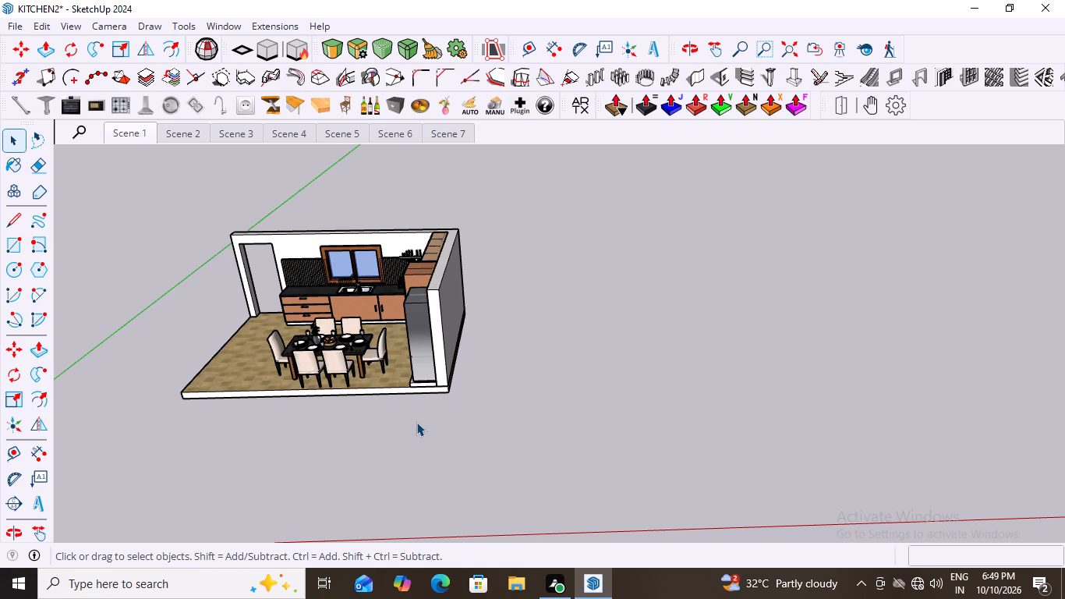
# Draw a small rectangle on the ground outside the kitchen, beside the refrigerator-side wall and near the red axis.
pyautogui.scroll(-7, 362, 390)
pyautogui.moveTo(554, 401); pyautogui.dragTo(569, 392, button='middle')
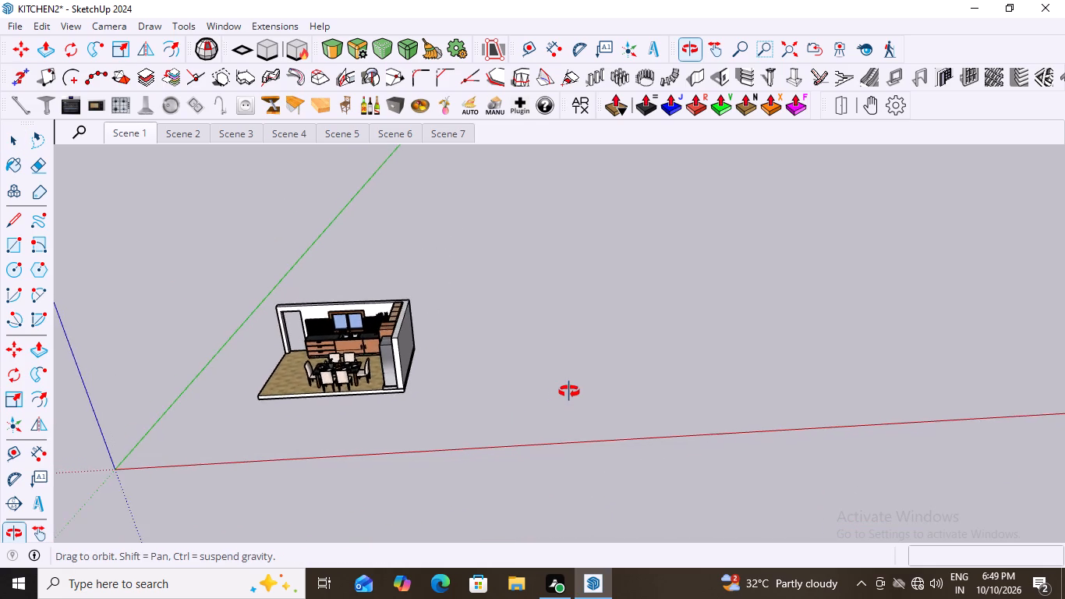
pyautogui.moveTo(569, 392); pyautogui.dragTo(556, 381, button='middle')
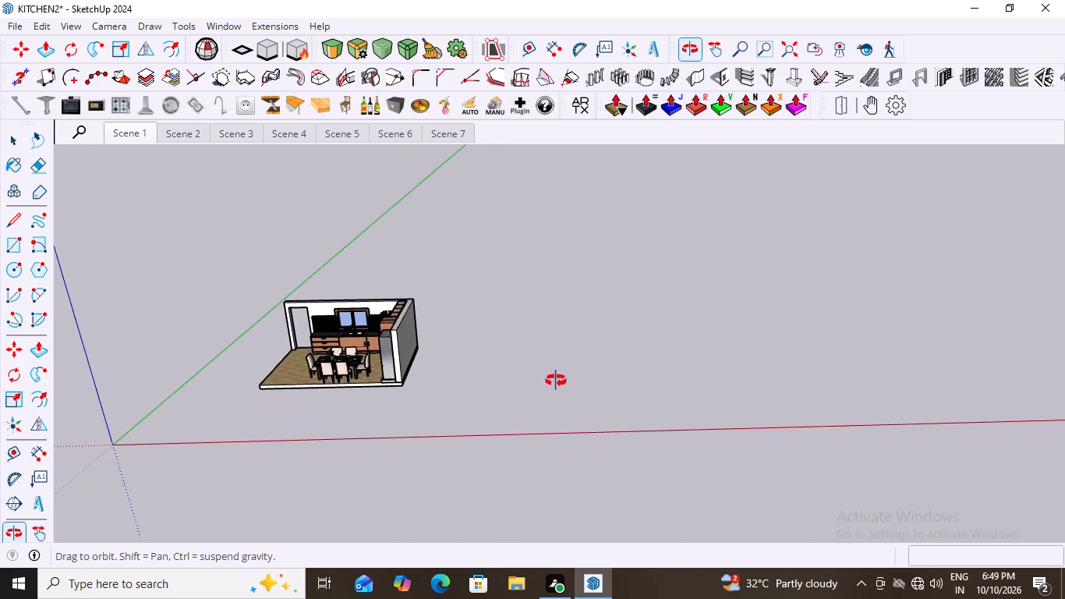
pyautogui.moveTo(556, 381); pyautogui.dragTo(554, 467, button='middle')
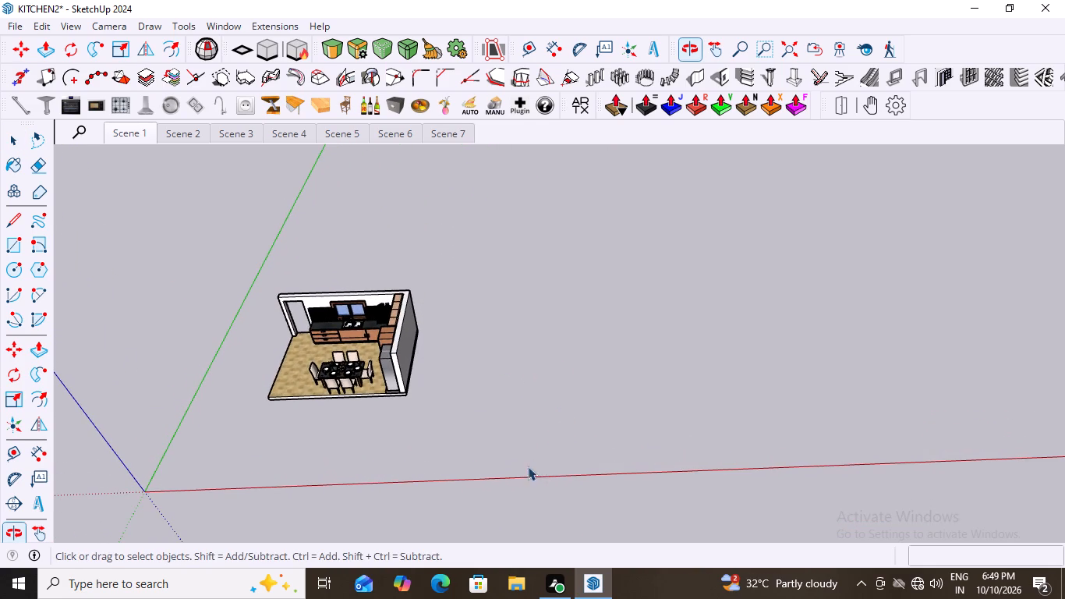
pyautogui.scroll(4, 465, 358)
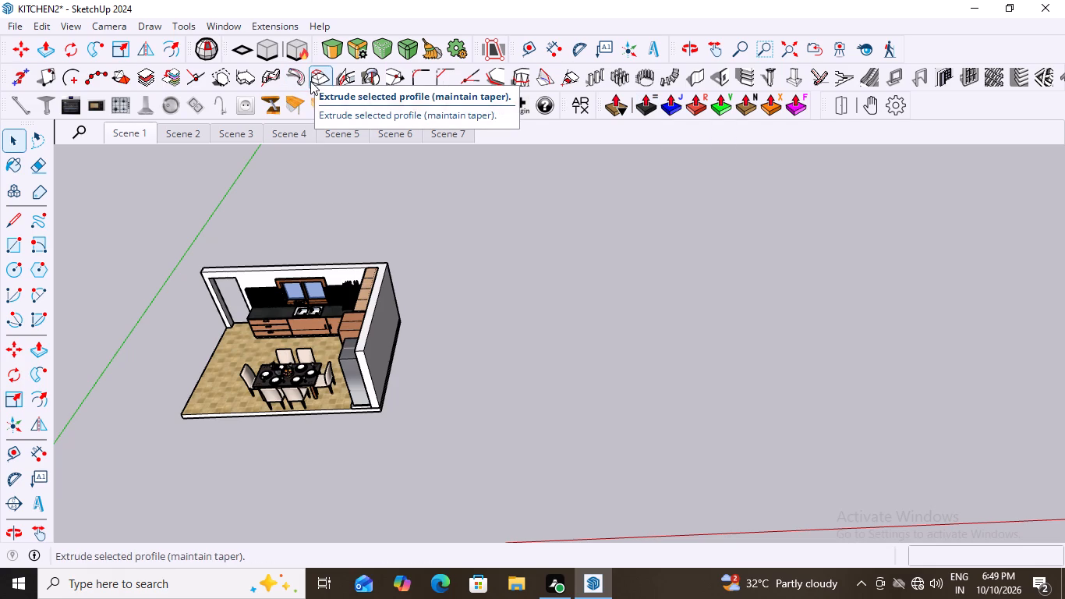
pyautogui.scroll(-6, 396, 146)
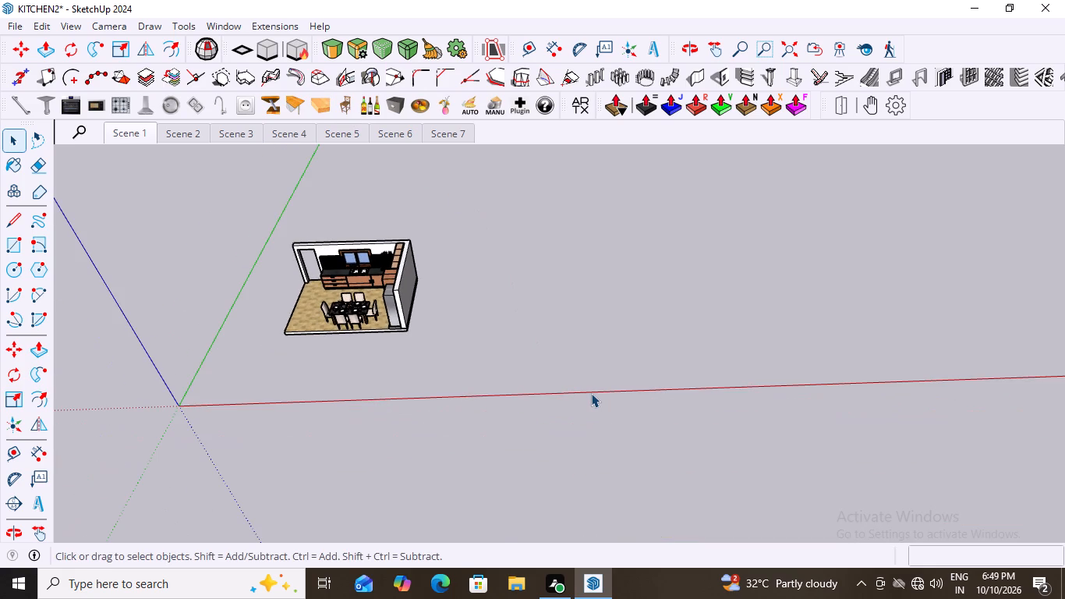
pyautogui.press('r')
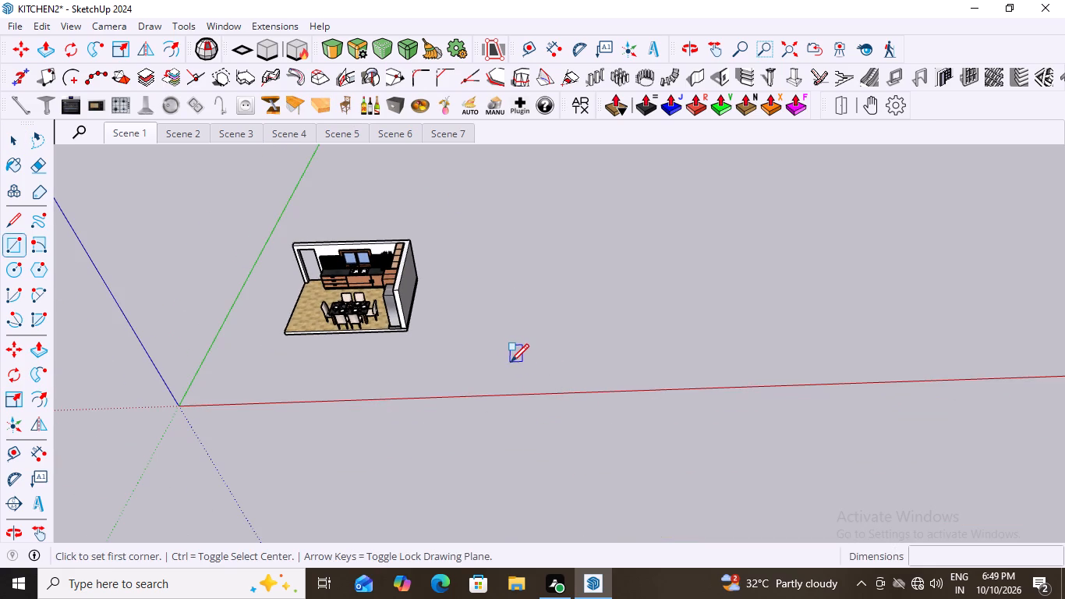
pyautogui.click(511, 362)
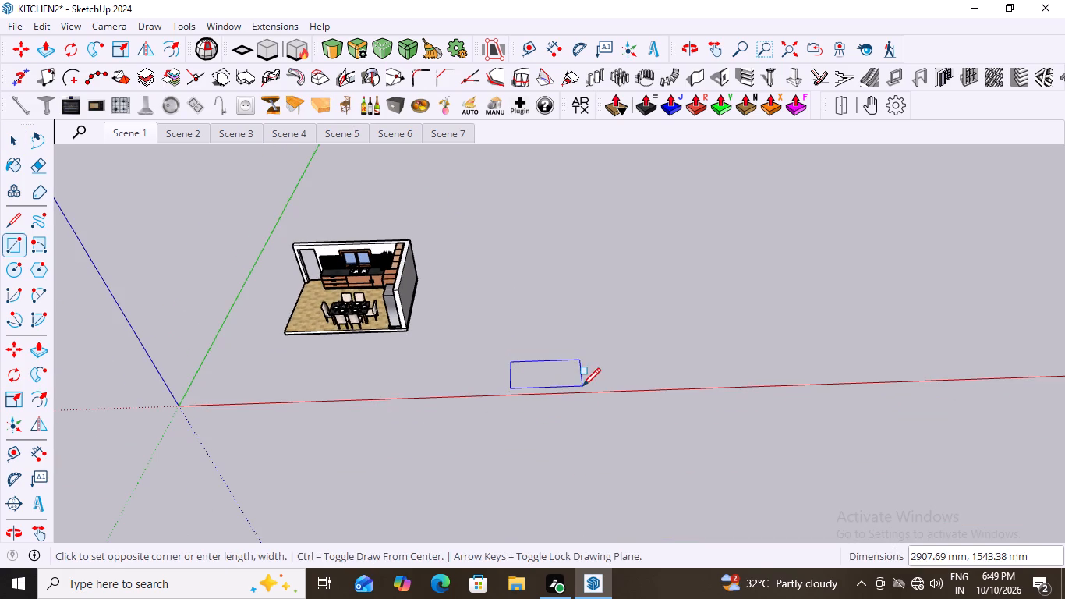
pyautogui.scroll(6, 566, 384)
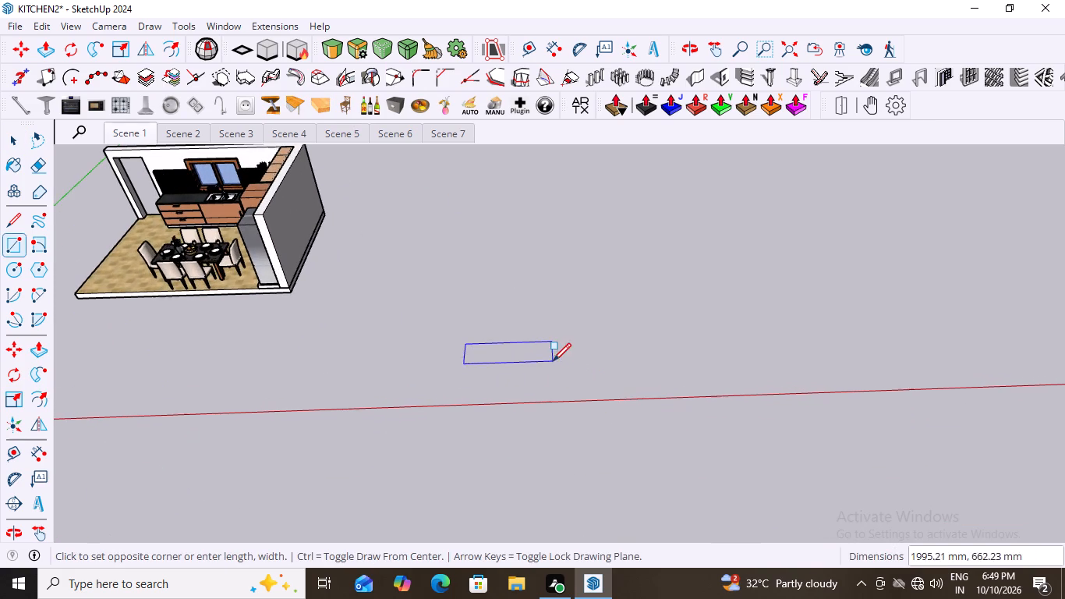
pyautogui.click(536, 381)
pyautogui.press('space')
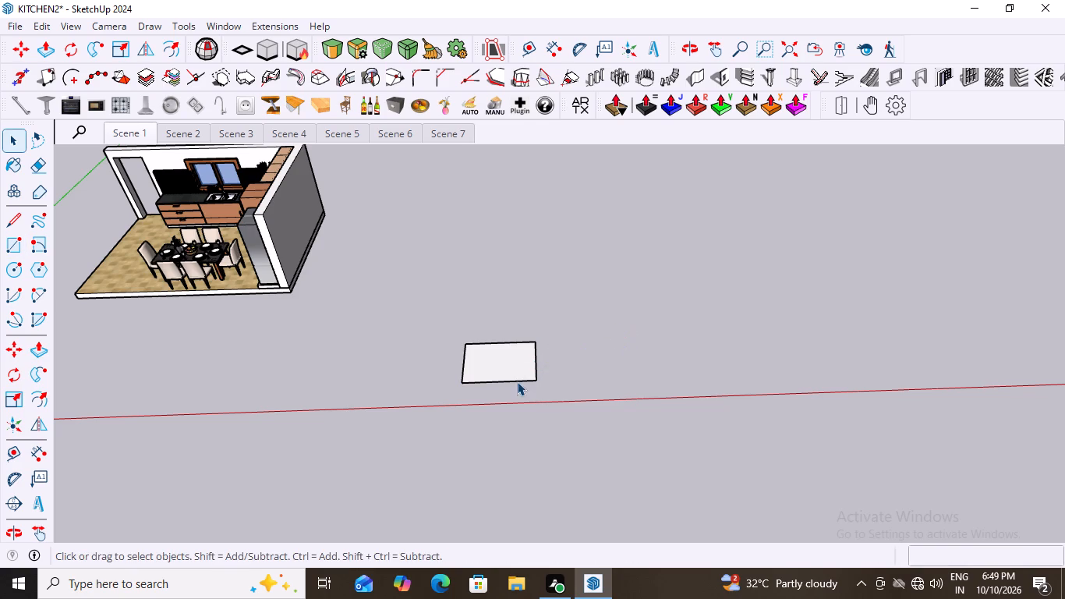
# Make a group from the new rectangle's face and its edges.
pyautogui.tripleClick(508, 362)
pyautogui.tripleClick(508, 362)
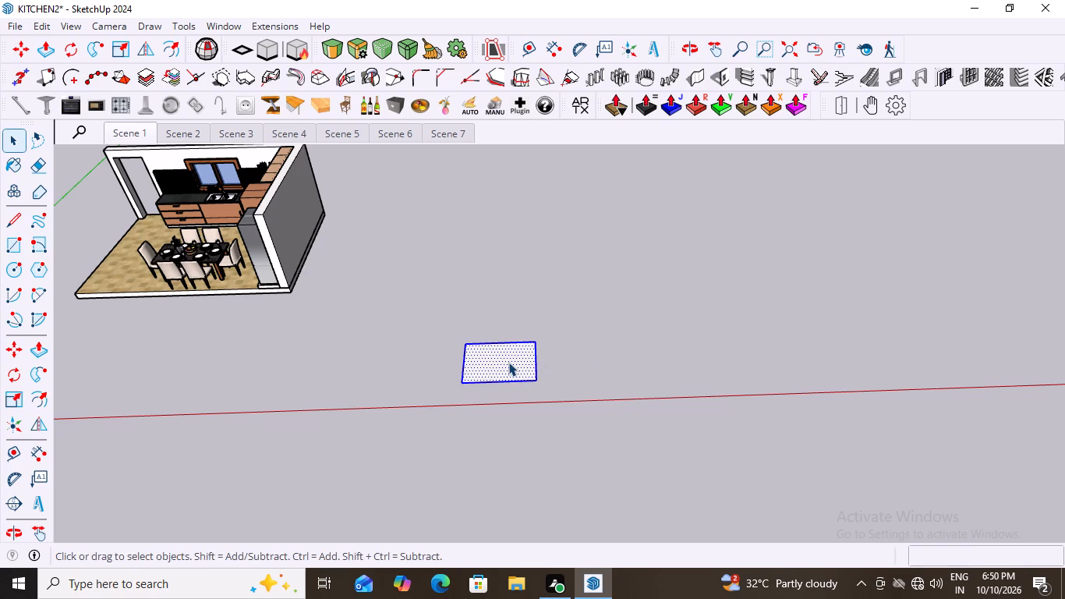
pyautogui.rightClick(508, 362)
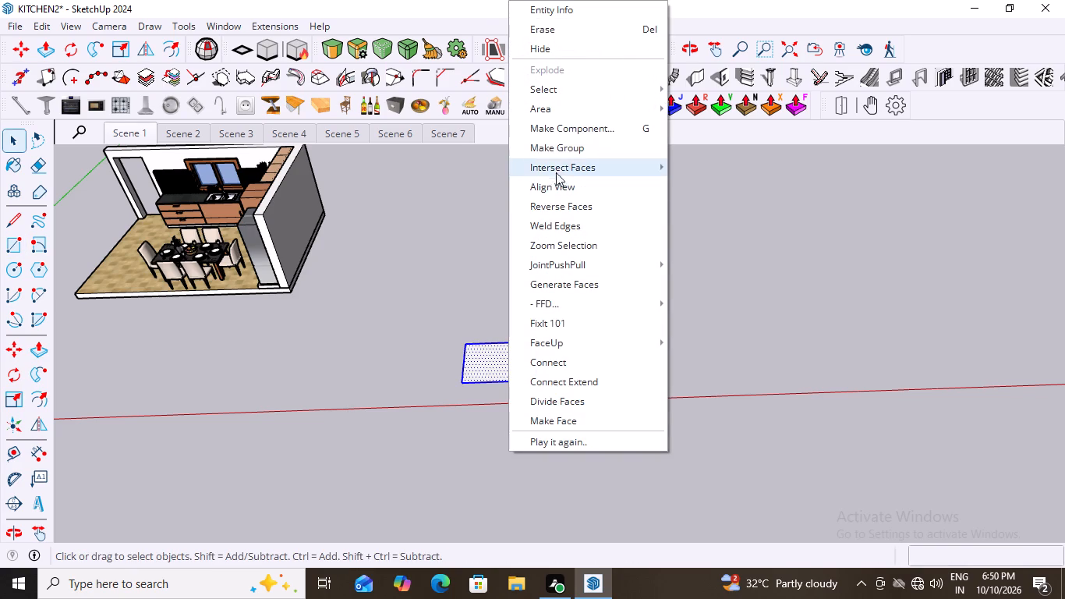
pyautogui.click(558, 152)
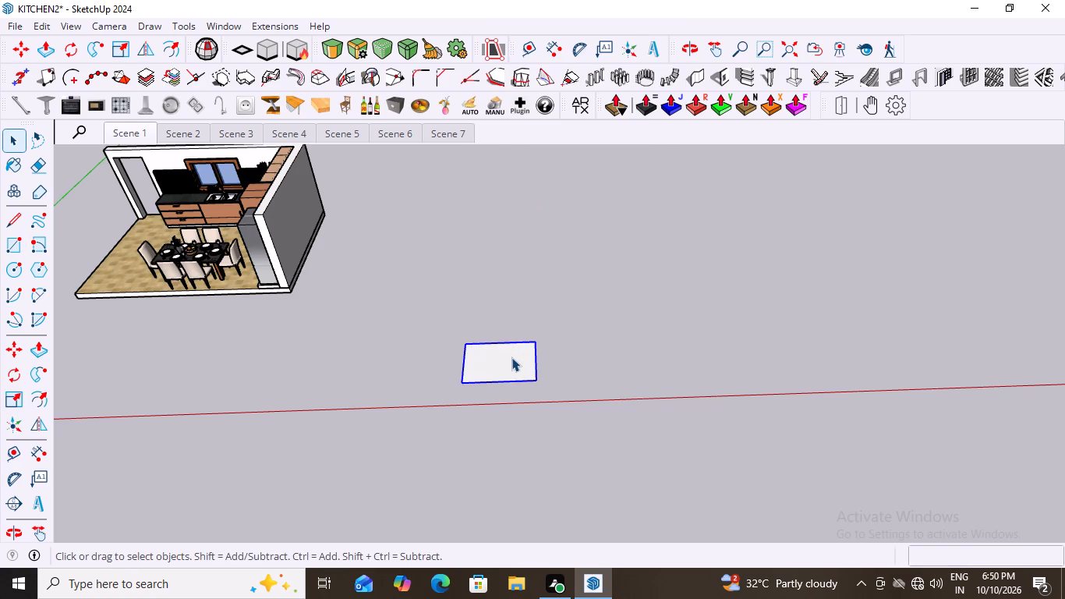
# Push/Pull the rectangle's face upward inside its group to form a low box, and close the group.
pyautogui.doubleClick(511, 357)
pyautogui.click(511, 357)
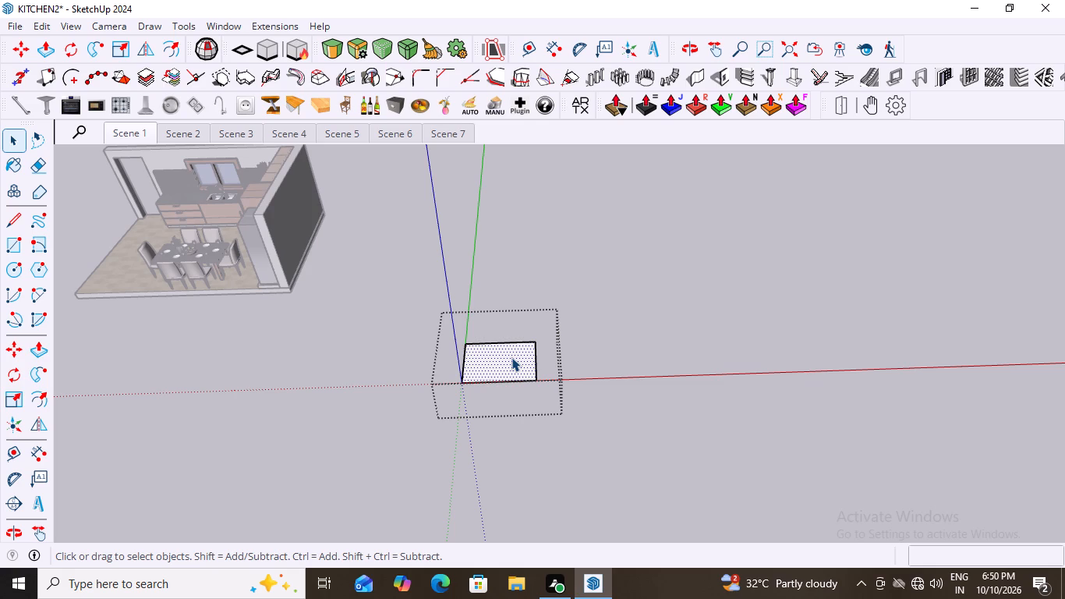
pyautogui.press('p')
pyautogui.click(511, 357)
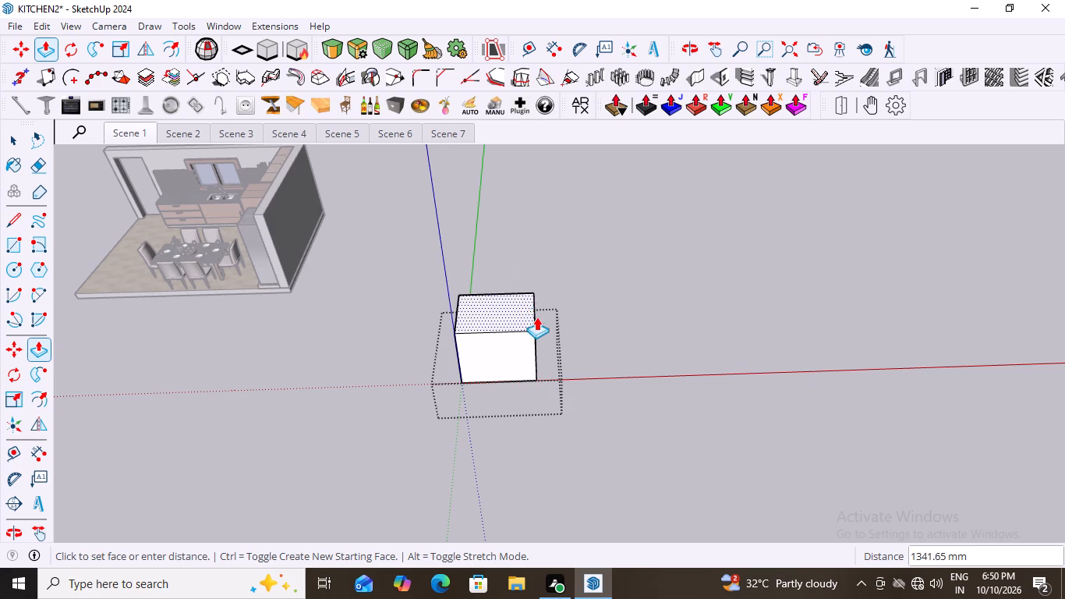
pyautogui.moveTo(539, 320); pyautogui.dragTo(456, 281, button='middle')
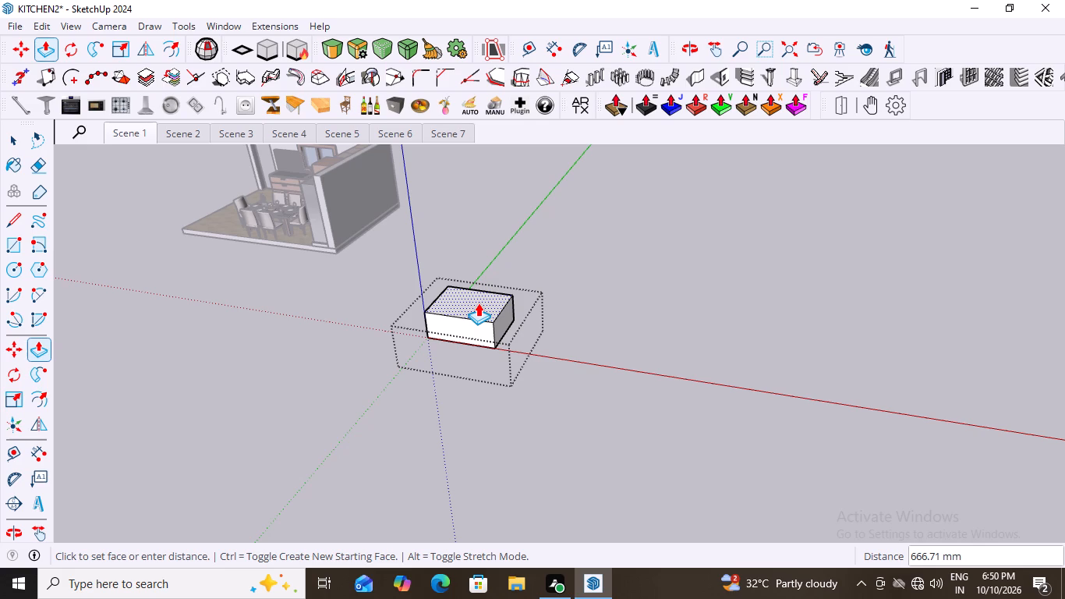
pyautogui.moveTo(505, 293); pyautogui.dragTo(561, 299, button='middle')
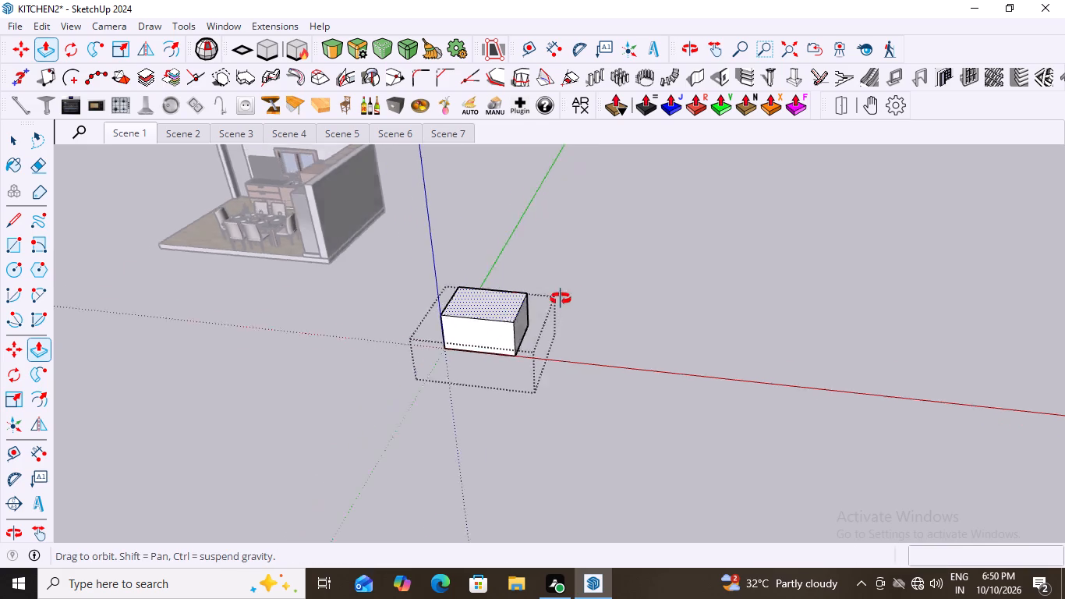
pyautogui.moveTo(561, 299); pyautogui.dragTo(570, 270, button='middle')
pyautogui.scroll(1, 570, 270)
pyautogui.scroll(3, 508, 319)
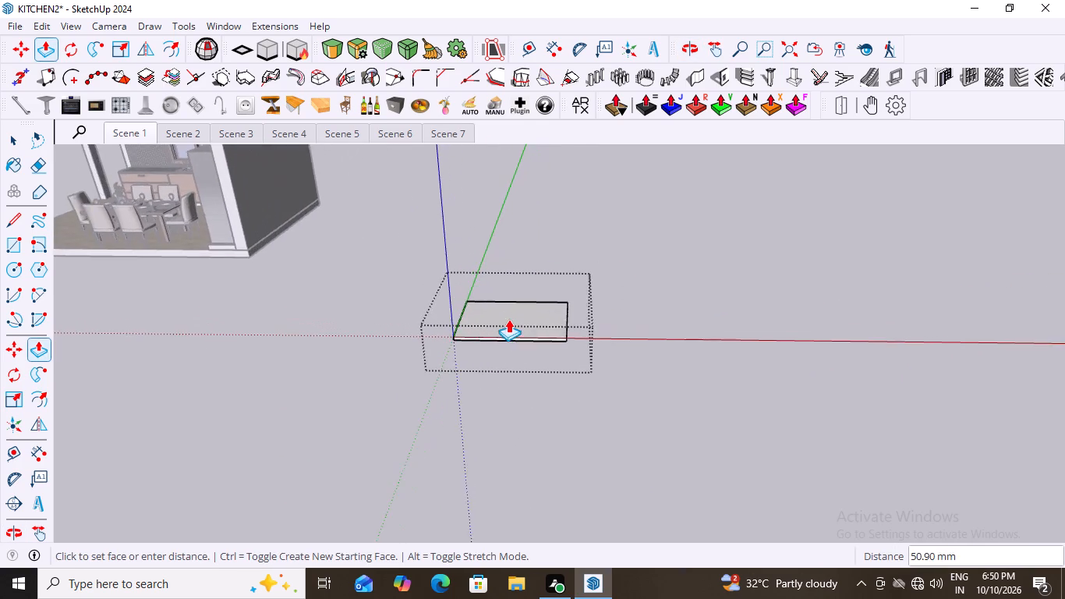
pyautogui.scroll(3, 508, 319)
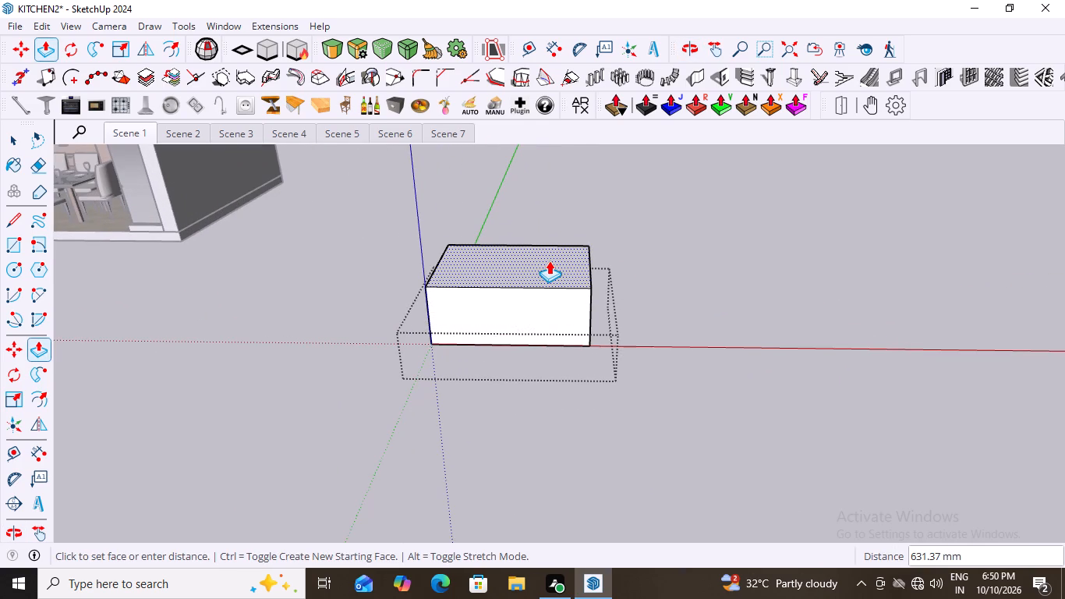
pyautogui.click(547, 269)
pyautogui.press('space')
pyautogui.click(656, 252)
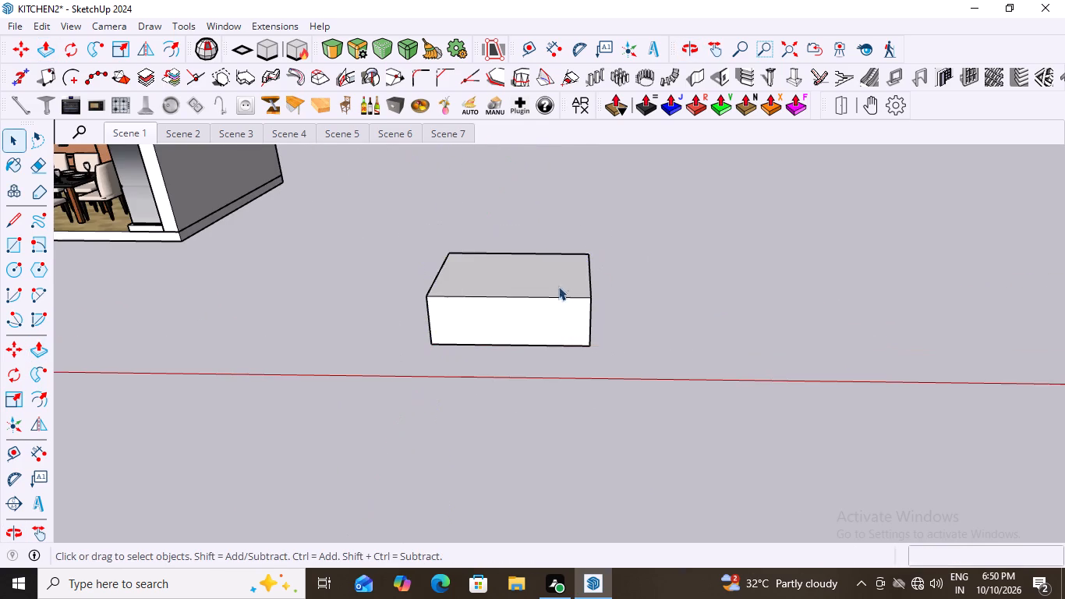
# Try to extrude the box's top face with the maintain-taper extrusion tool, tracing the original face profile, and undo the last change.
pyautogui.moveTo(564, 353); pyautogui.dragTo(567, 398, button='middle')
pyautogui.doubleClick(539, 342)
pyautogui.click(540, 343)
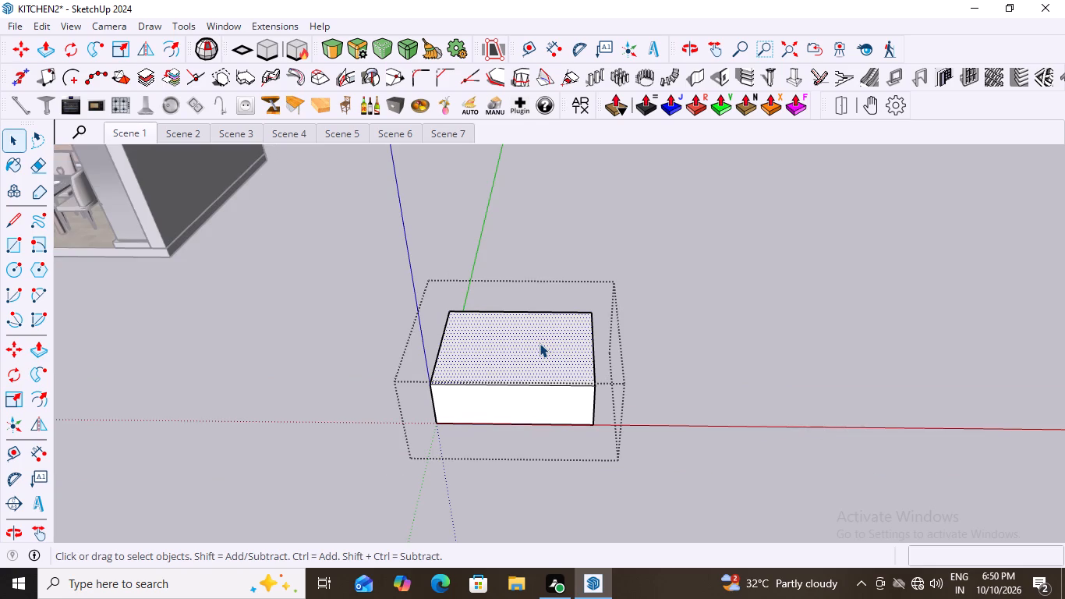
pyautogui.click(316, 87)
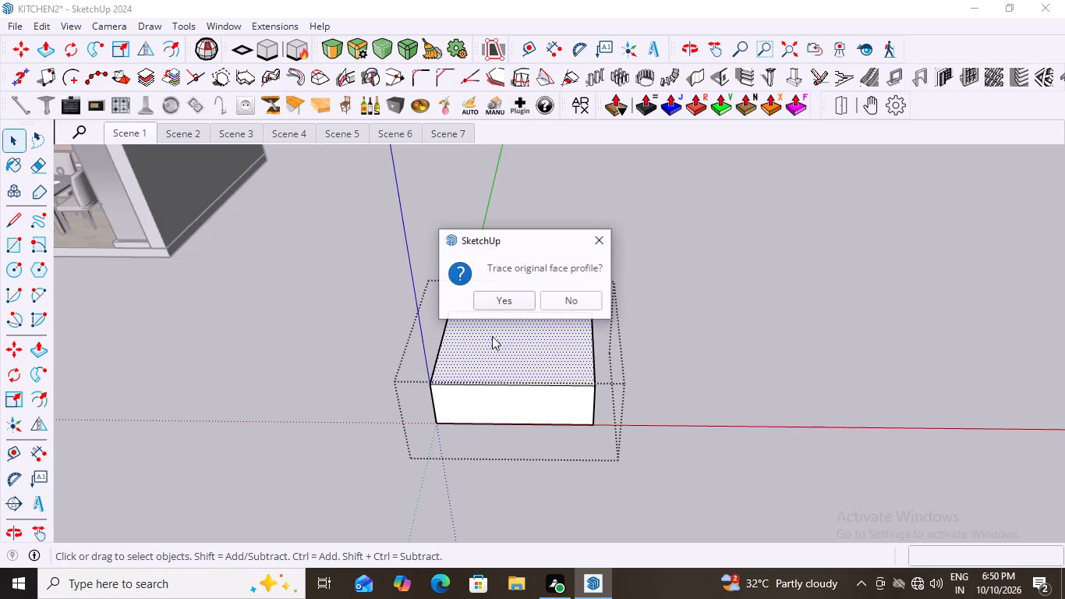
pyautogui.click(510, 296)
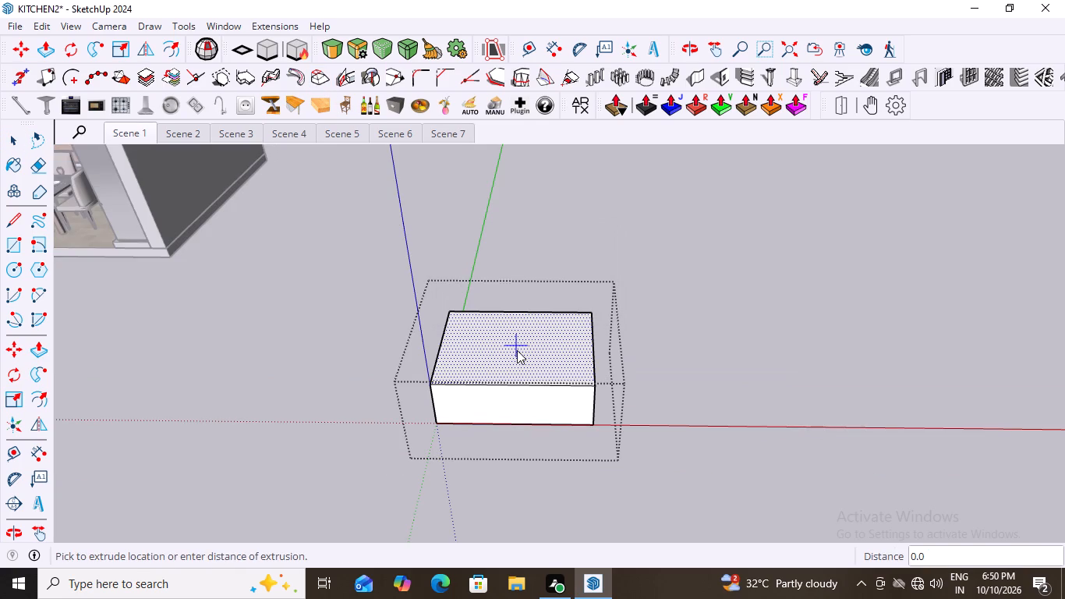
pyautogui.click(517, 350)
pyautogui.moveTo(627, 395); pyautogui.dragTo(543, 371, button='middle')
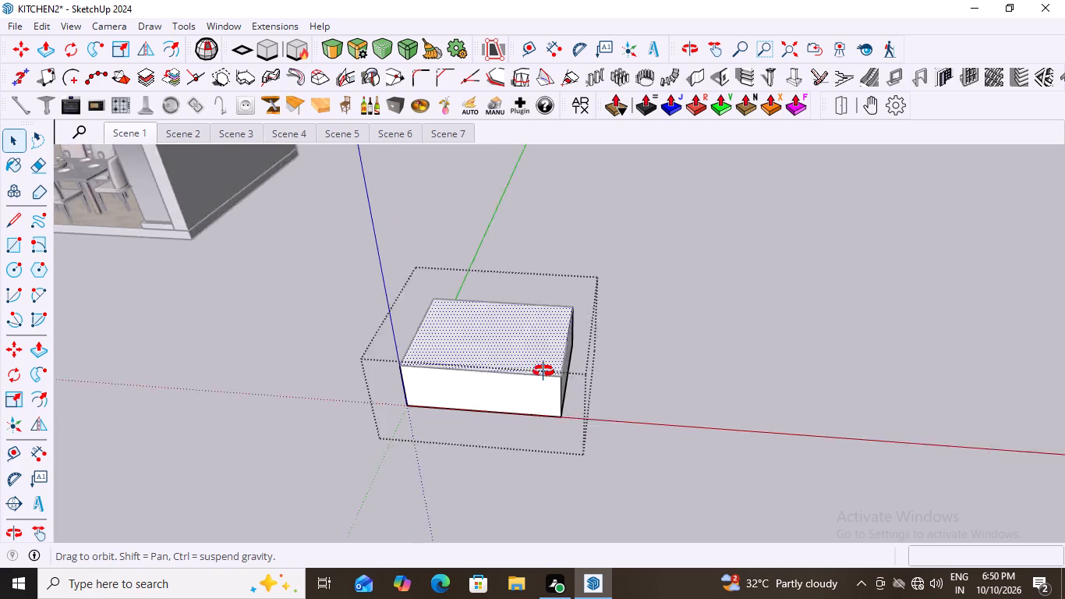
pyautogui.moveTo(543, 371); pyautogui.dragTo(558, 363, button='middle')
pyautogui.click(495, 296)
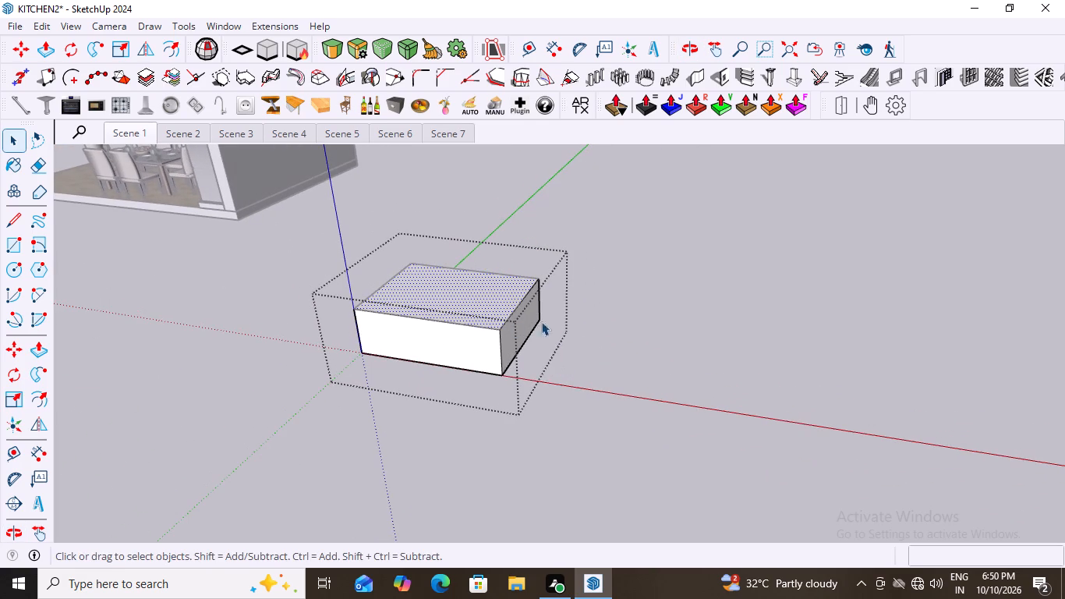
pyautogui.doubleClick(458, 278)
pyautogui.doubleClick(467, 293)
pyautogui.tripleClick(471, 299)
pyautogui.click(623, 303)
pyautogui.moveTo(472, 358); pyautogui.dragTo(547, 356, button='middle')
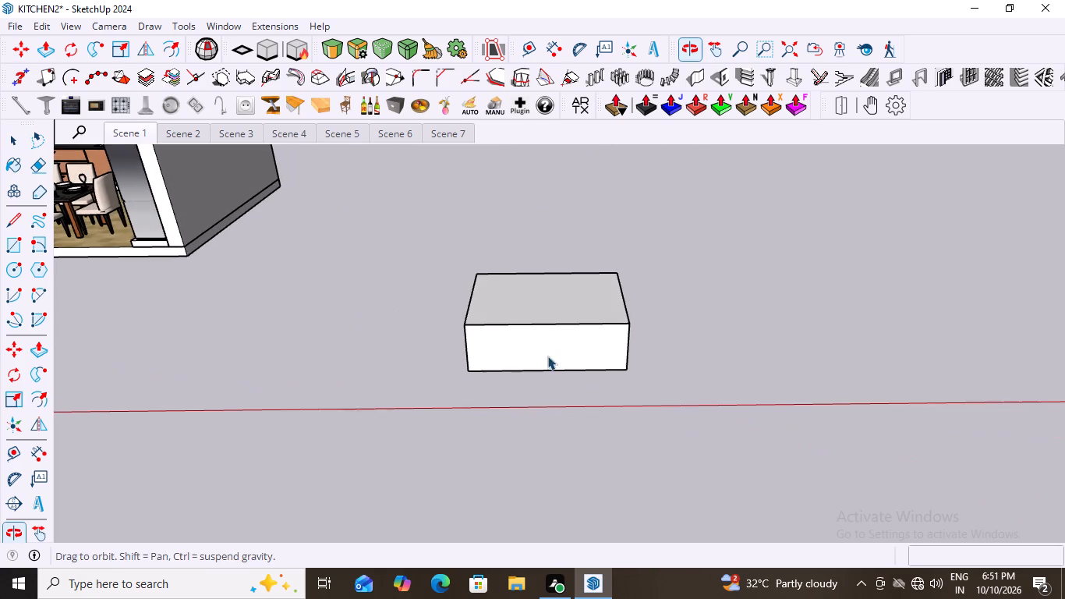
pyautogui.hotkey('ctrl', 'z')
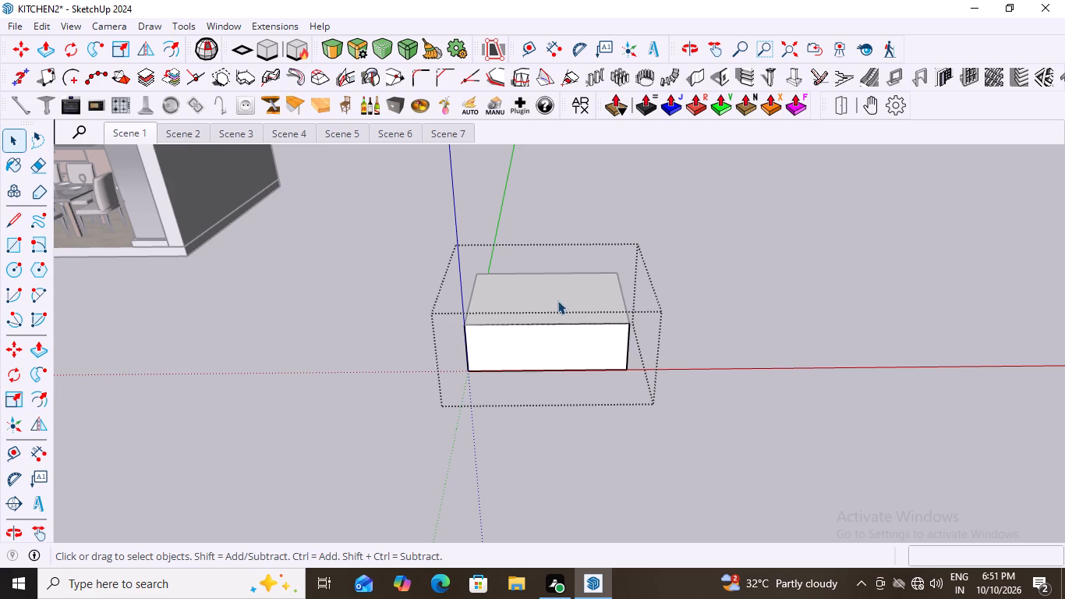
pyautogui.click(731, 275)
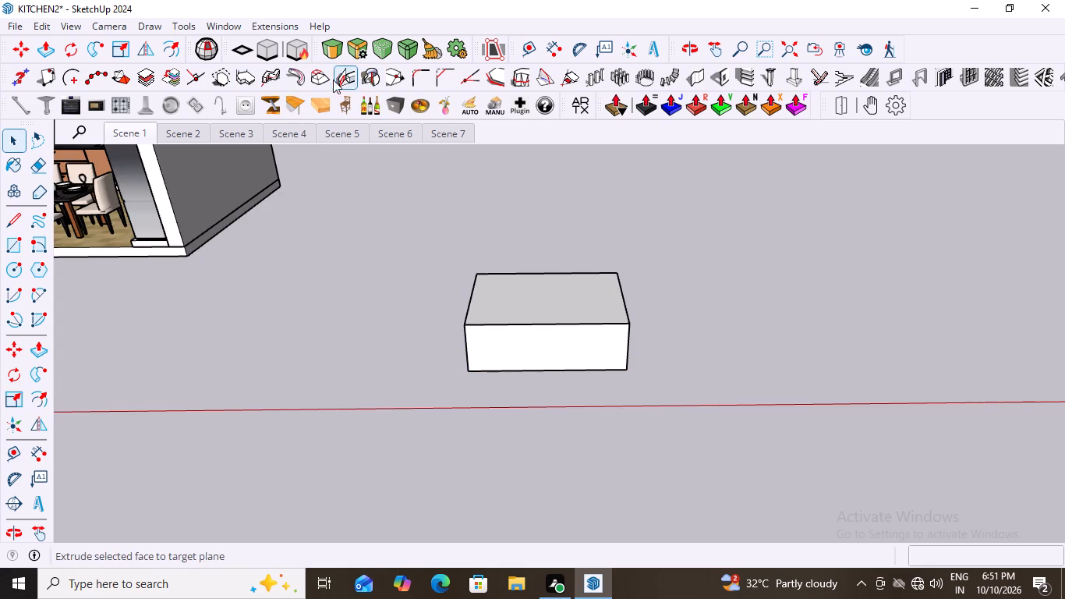
# Extrude the box's top face upward inside the group with the maintain-taper extrusion tool, tracing the original face profile.
pyautogui.click(317, 77)
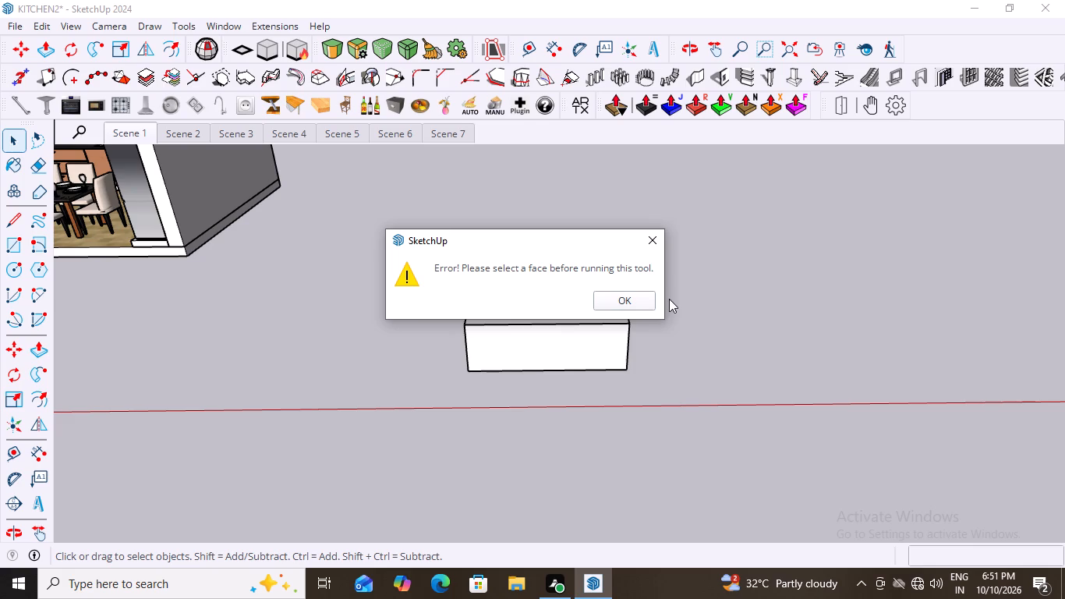
pyautogui.click(646, 304)
pyautogui.click(547, 310)
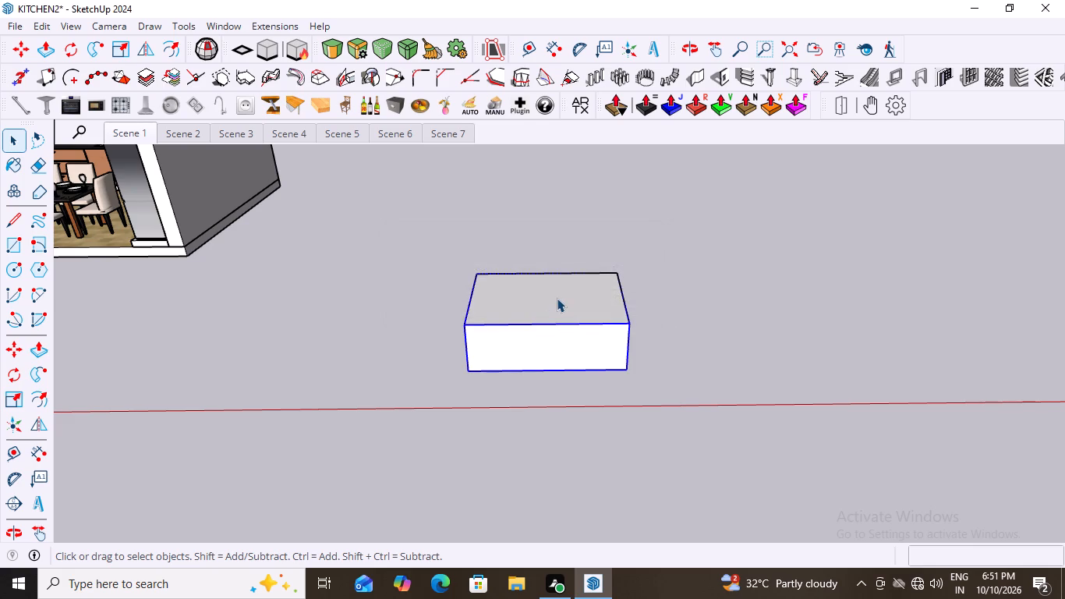
pyautogui.doubleClick(557, 298)
pyautogui.click(557, 298)
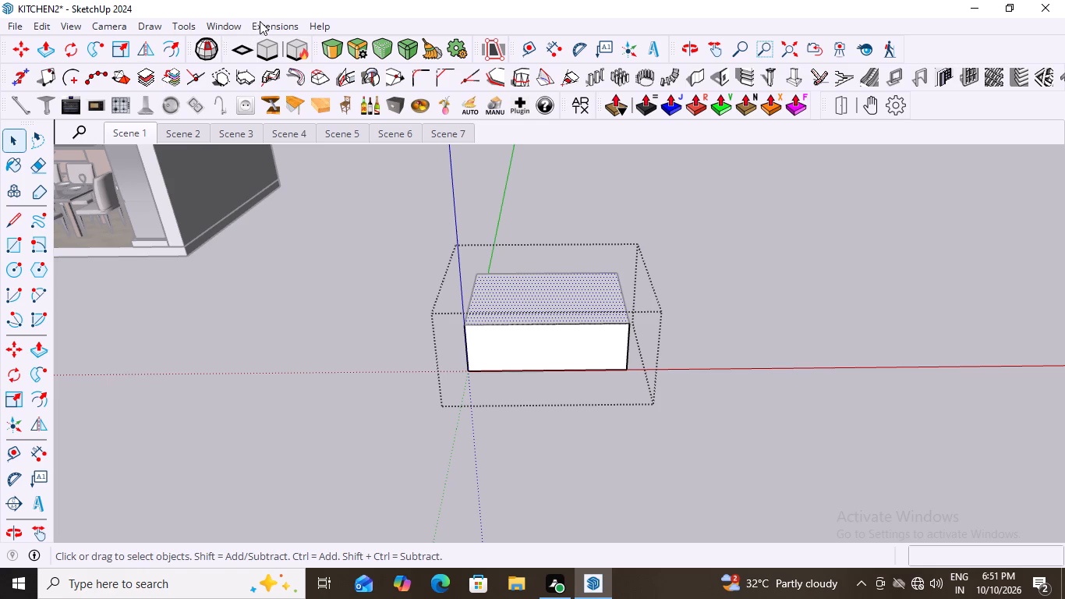
pyautogui.click(326, 80)
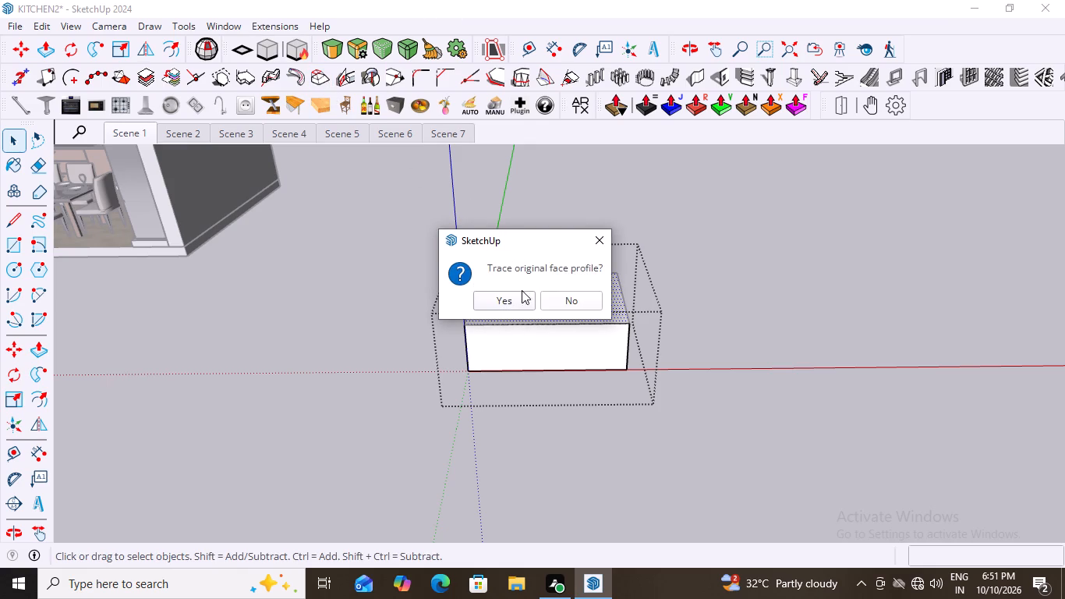
pyautogui.click(504, 296)
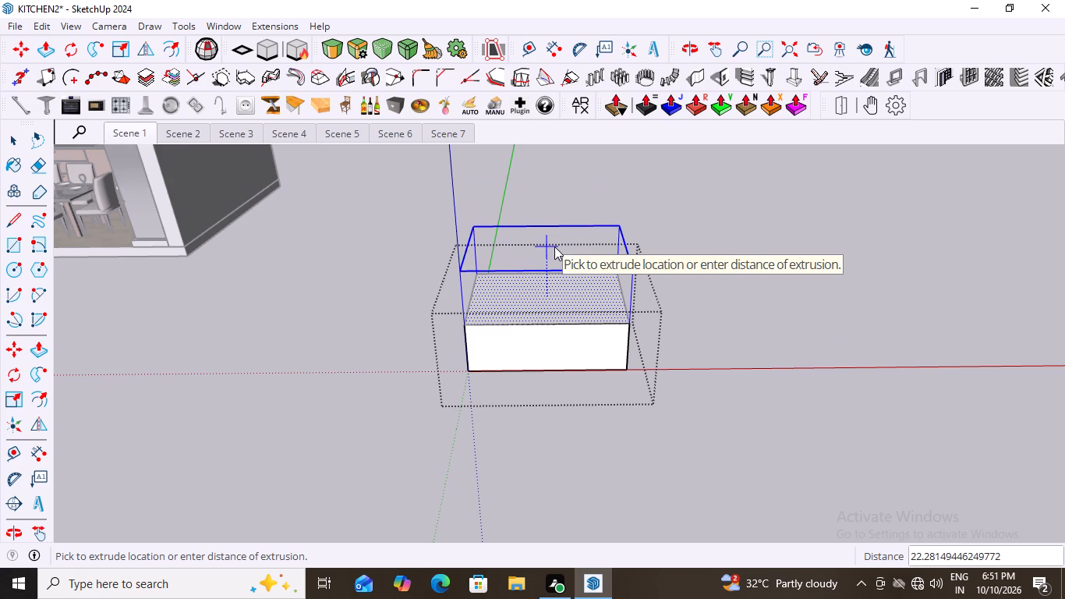
pyautogui.click(552, 259)
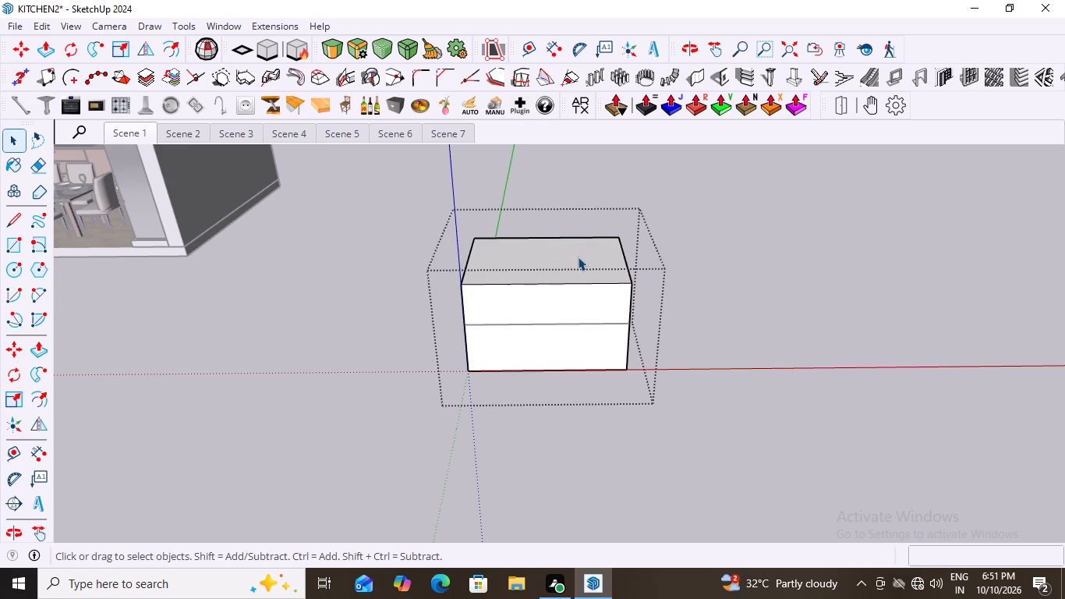
pyautogui.click(578, 257)
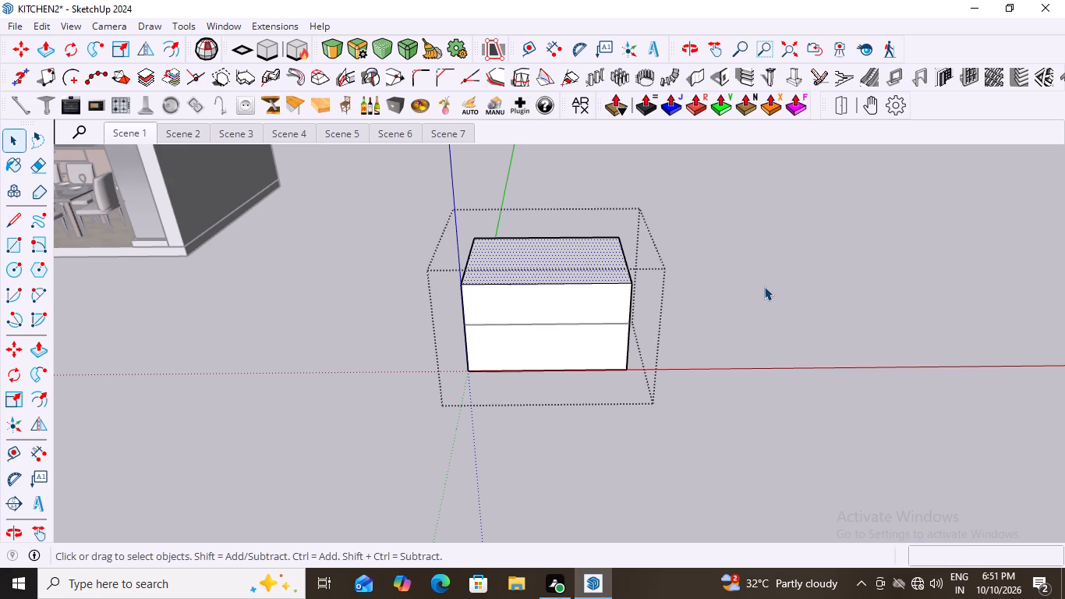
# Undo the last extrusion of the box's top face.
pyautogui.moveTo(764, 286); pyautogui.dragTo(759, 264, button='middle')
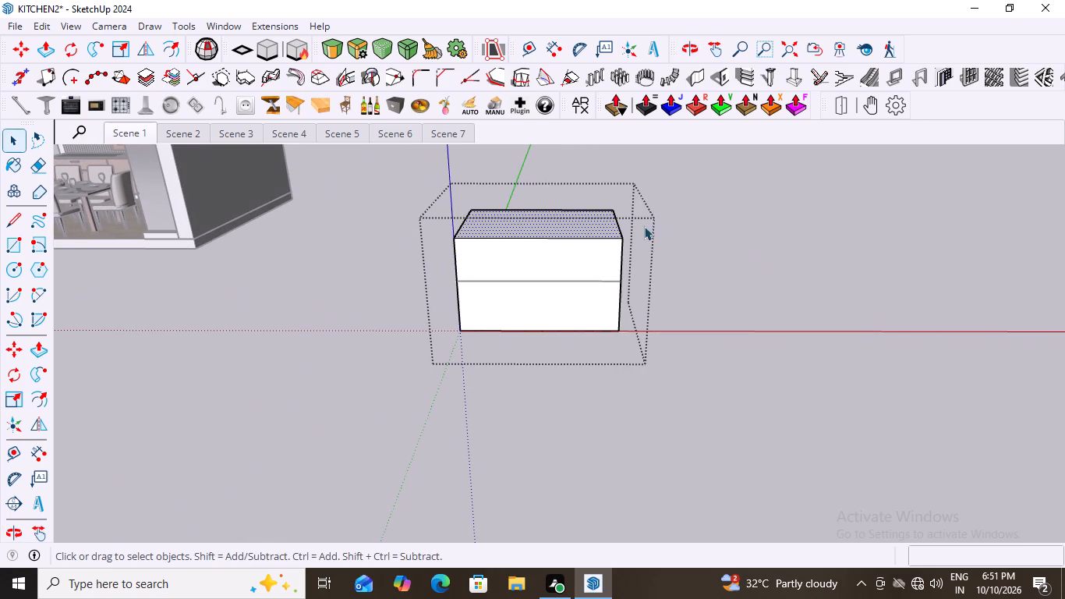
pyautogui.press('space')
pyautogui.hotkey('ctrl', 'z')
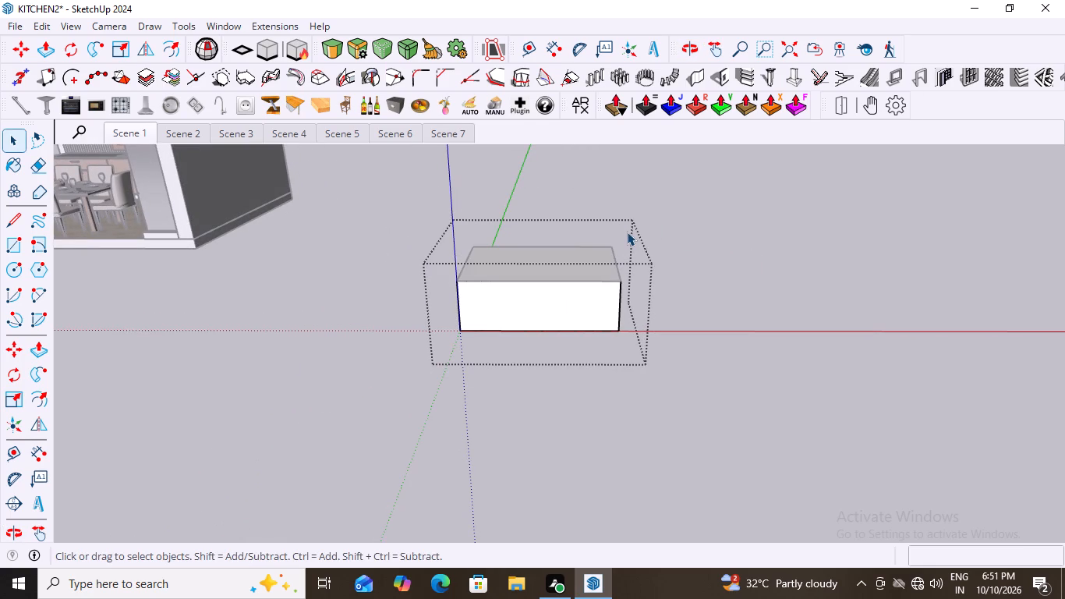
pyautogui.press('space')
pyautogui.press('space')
# Close the test box's group to return to the whole model.
pyautogui.scroll(-5, 586, 354)
pyautogui.moveTo(593, 396); pyautogui.dragTo(616, 408, button='middle')
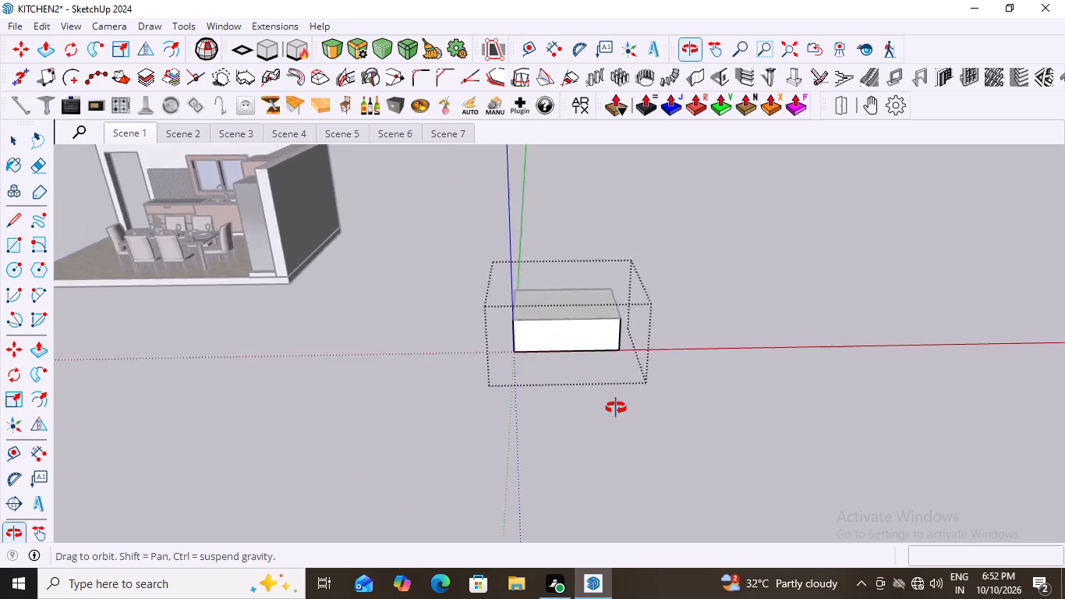
pyautogui.moveTo(616, 408); pyautogui.dragTo(624, 411, button='middle')
pyautogui.scroll(6, 637, 324)
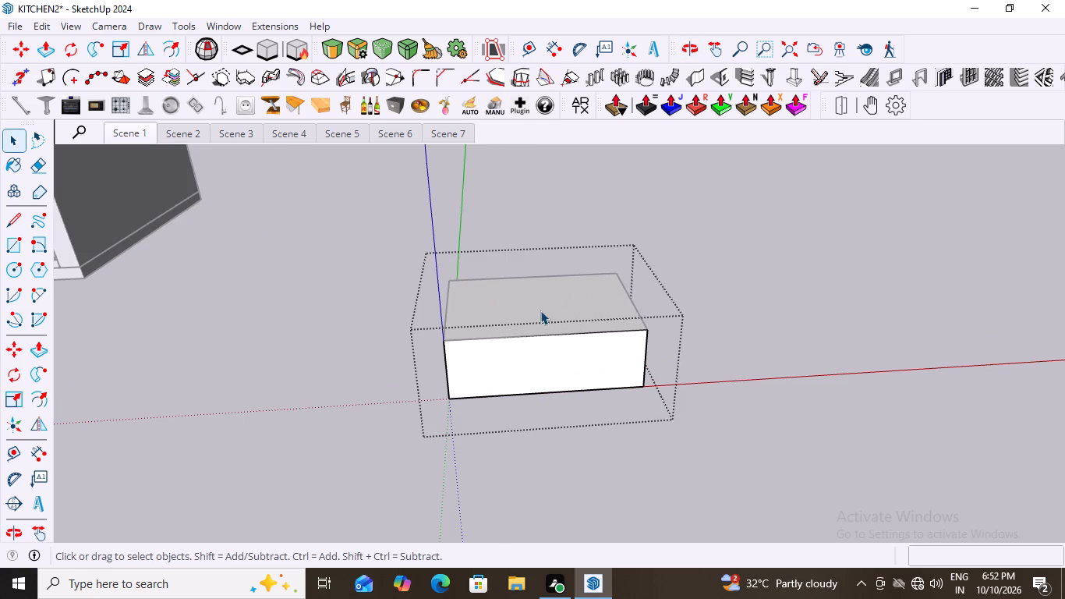
pyautogui.click(562, 303)
pyautogui.scroll(-2, 588, 349)
pyautogui.moveTo(679, 370); pyautogui.dragTo(616, 369, button='middle')
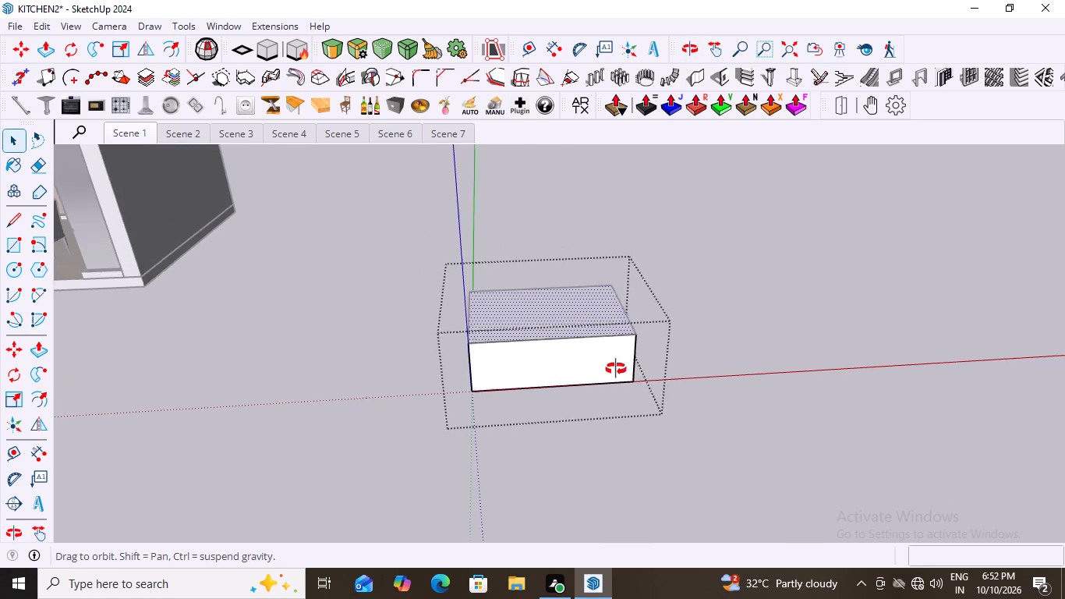
pyautogui.moveTo(616, 369); pyautogui.dragTo(547, 348, button='middle')
pyautogui.doubleClick(723, 299)
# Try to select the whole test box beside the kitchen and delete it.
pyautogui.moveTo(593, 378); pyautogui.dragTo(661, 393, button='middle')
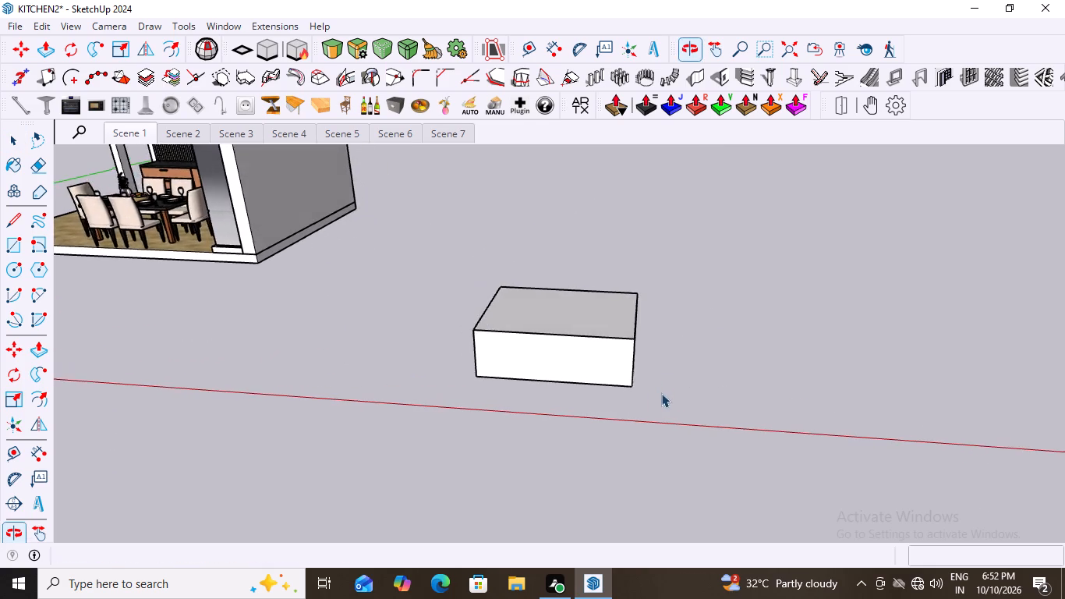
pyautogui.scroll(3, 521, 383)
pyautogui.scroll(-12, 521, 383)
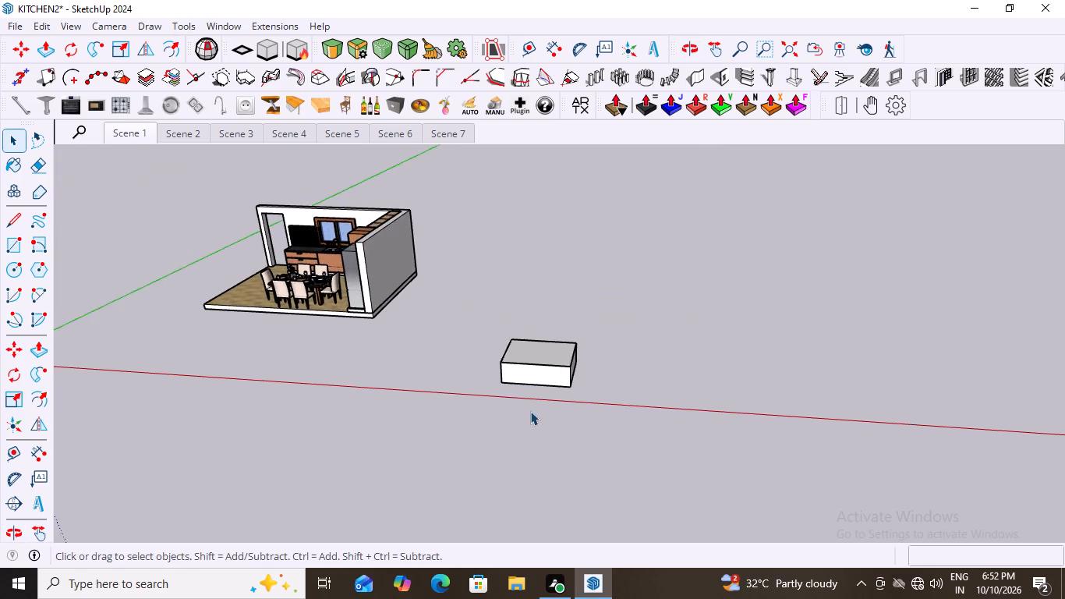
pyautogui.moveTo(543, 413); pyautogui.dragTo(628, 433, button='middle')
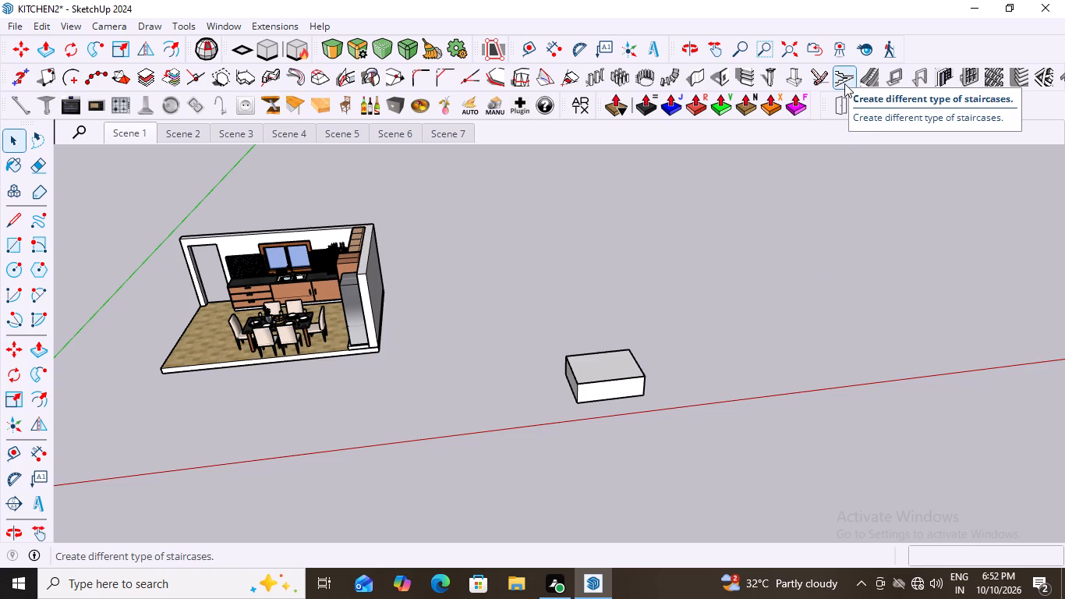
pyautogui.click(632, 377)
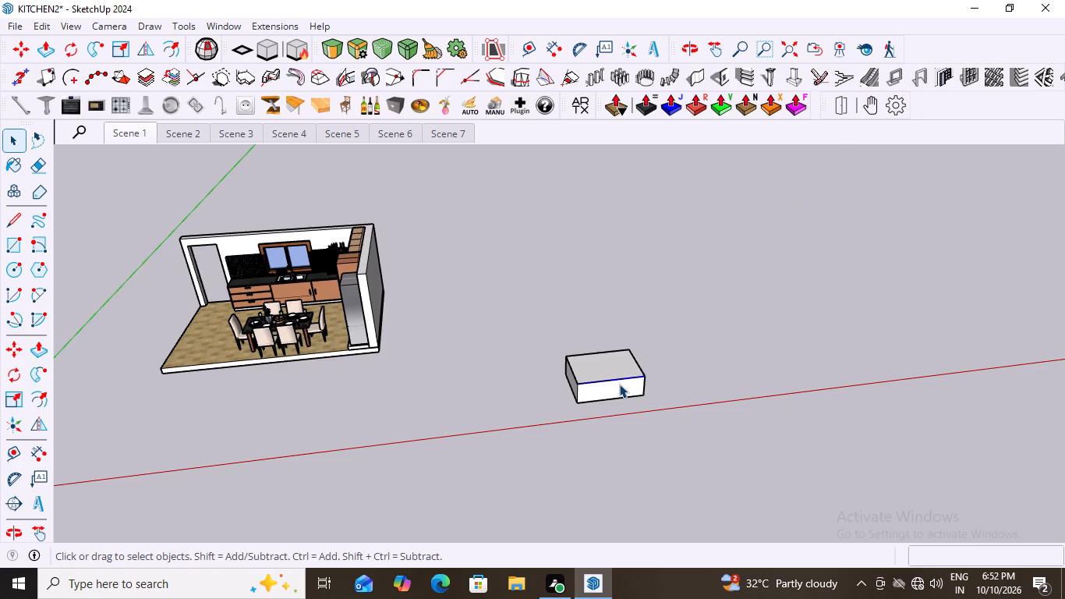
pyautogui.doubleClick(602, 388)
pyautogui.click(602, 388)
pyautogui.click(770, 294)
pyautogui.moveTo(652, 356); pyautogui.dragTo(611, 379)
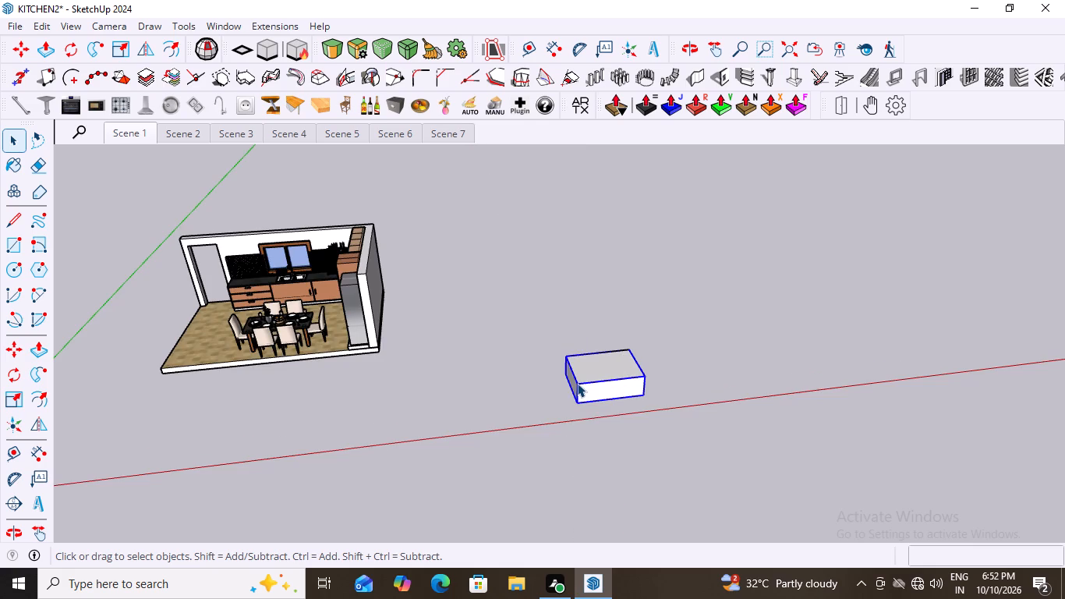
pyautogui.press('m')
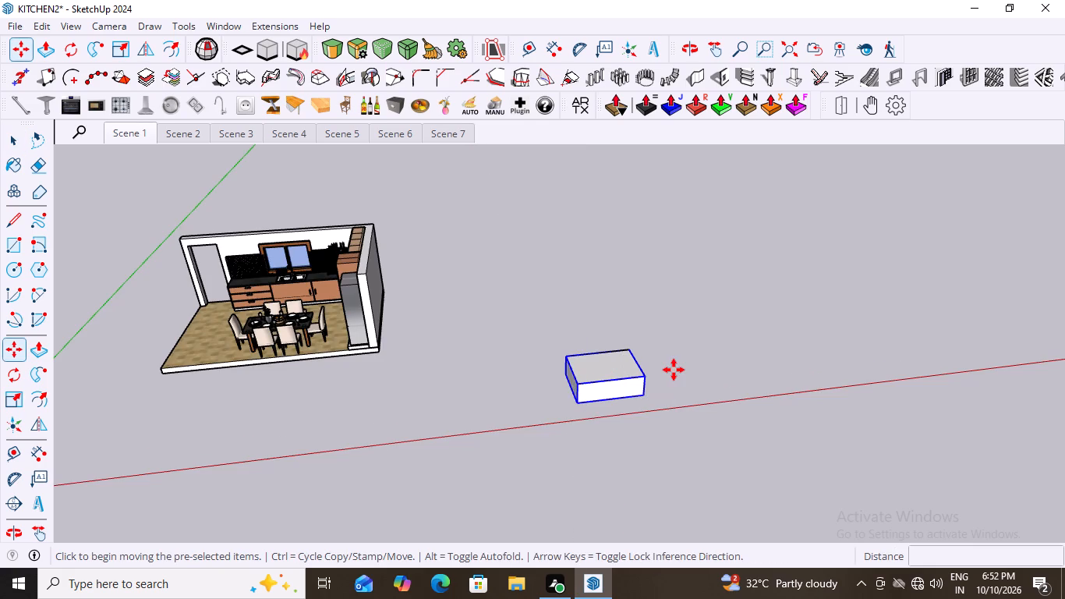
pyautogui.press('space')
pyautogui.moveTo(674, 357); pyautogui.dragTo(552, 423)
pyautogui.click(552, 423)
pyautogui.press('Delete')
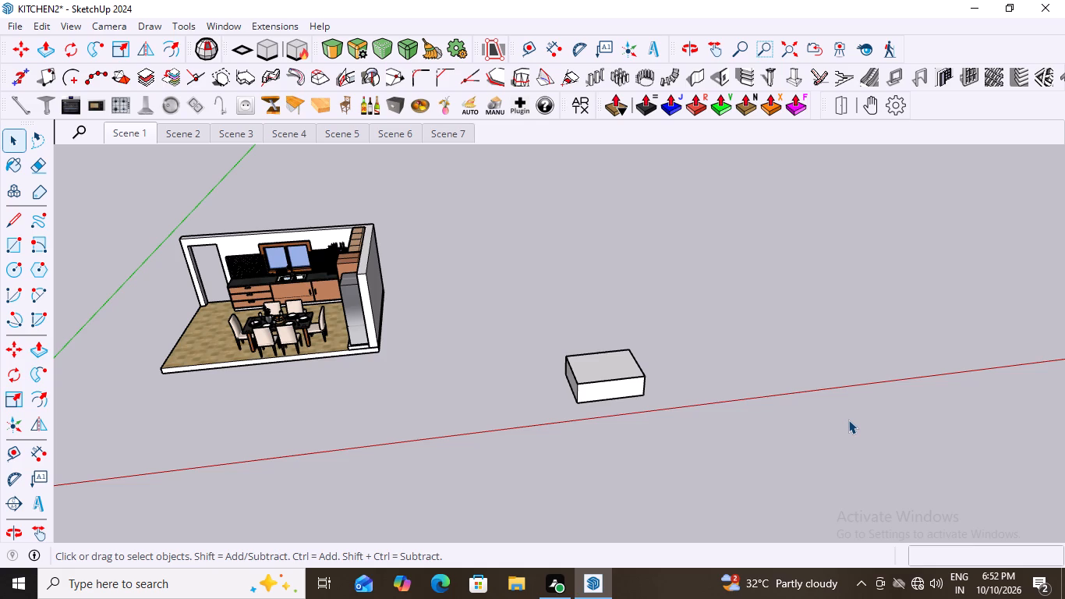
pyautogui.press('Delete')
# Delete the whole test box beside the kitchen, including all its faces and edges.
pyautogui.click(579, 386)
pyautogui.doubleClick(615, 377)
pyautogui.click(724, 335)
pyautogui.click(635, 378)
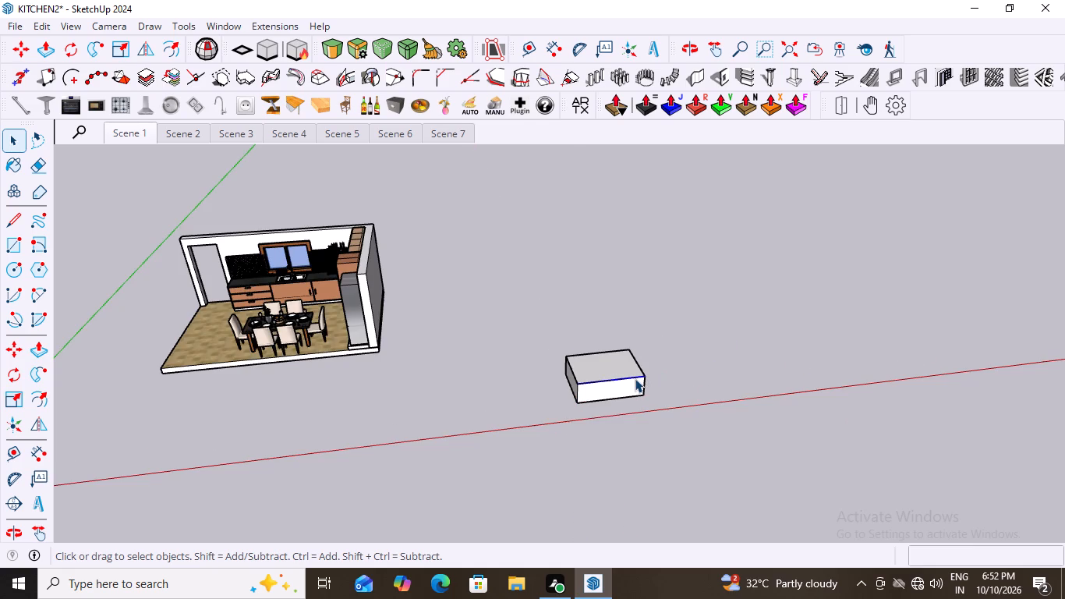
pyautogui.tripleClick(635, 378)
pyautogui.click(635, 378)
pyautogui.press('Delete')
pyautogui.moveTo(702, 328); pyautogui.dragTo(529, 431)
pyautogui.press('Delete')
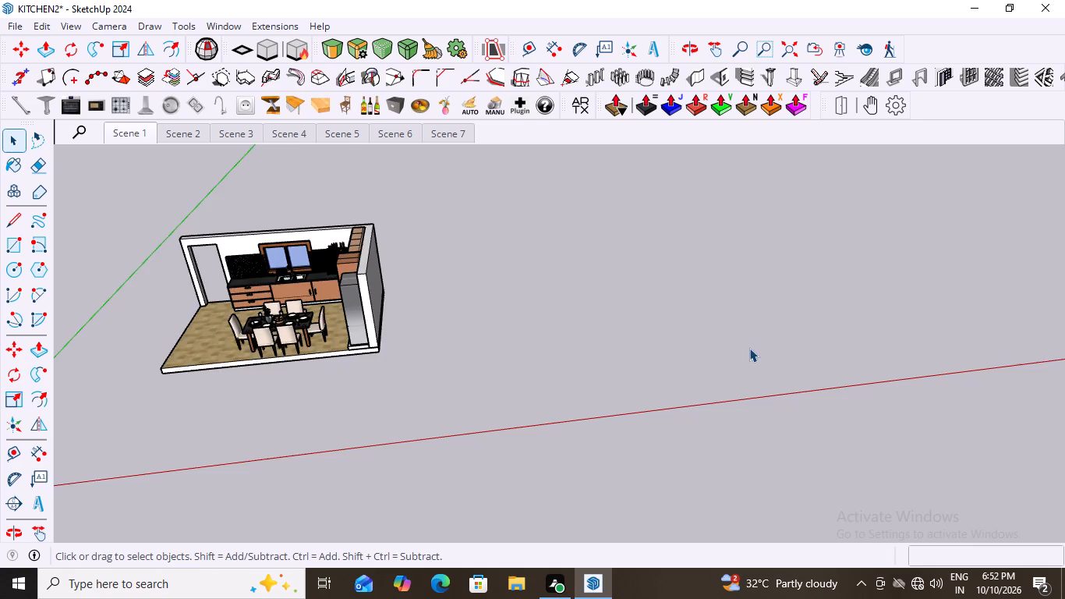
# Return to Scene 1 and play the scene animation of the kitchen.
pyautogui.scroll(-7, 749, 348)
pyautogui.moveTo(409, 331); pyautogui.dragTo(409, 287, button='middle')
pyautogui.scroll(1, 409, 287)
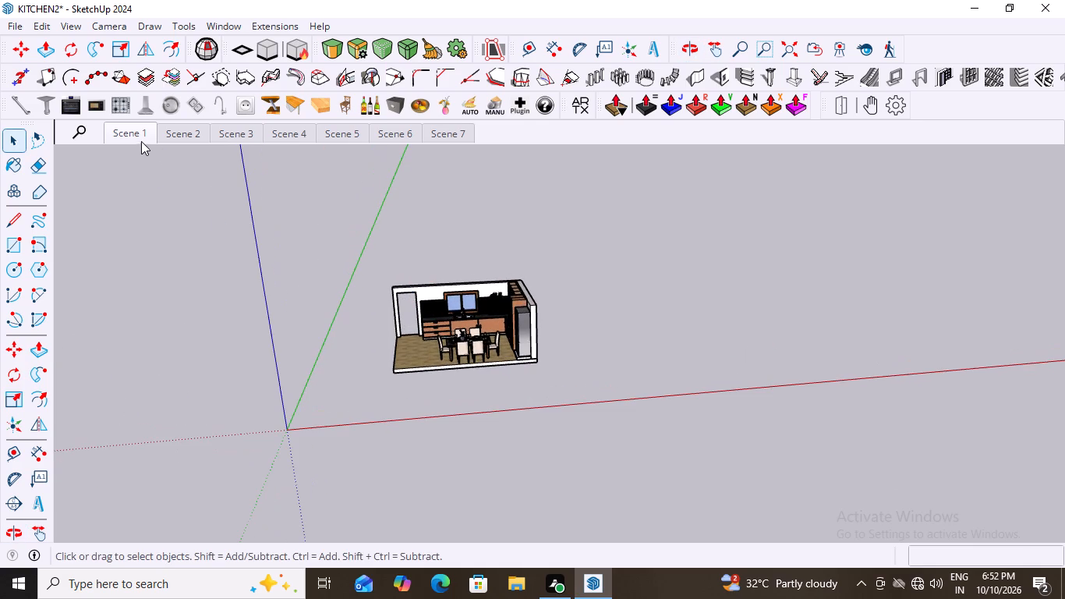
pyautogui.click(139, 133)
pyautogui.rightClick(139, 133)
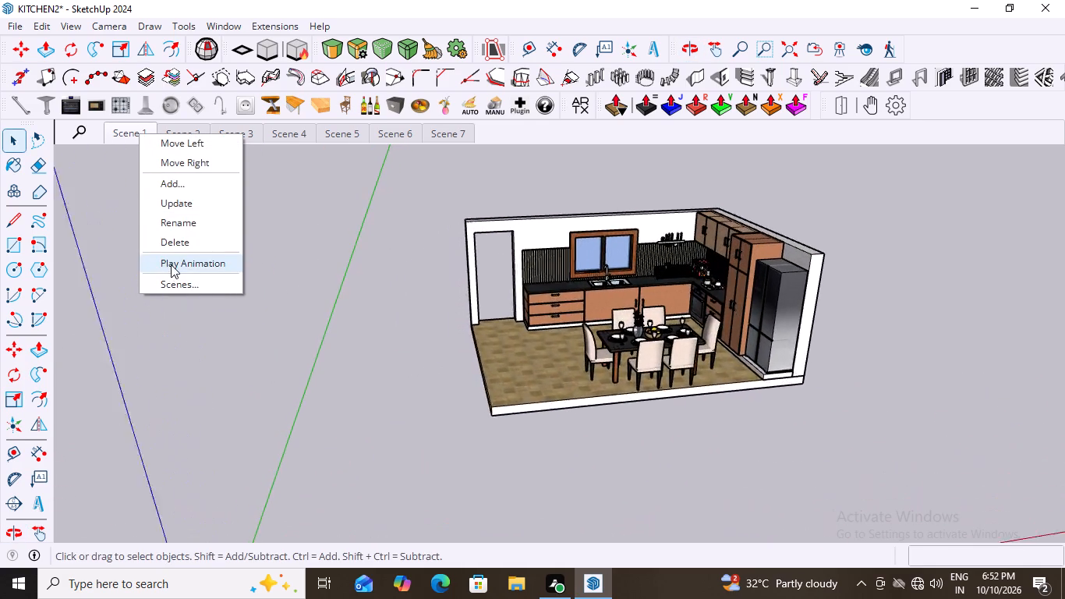
pyautogui.click(171, 264)
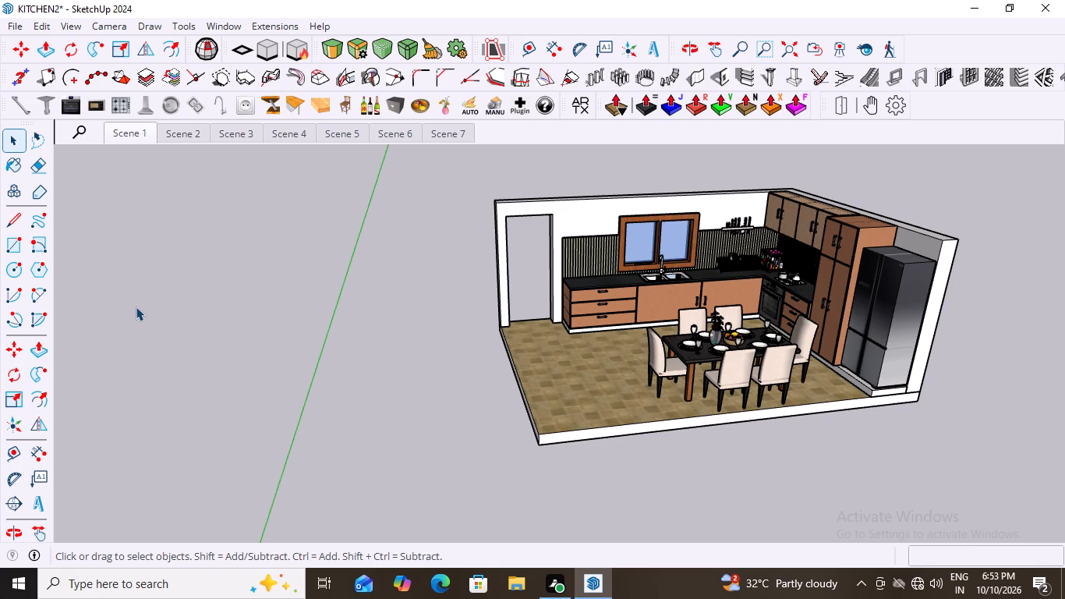
# Replay the scene animation from Scene 1, moving the Animation window clear of the kitchen.
pyautogui.rightClick(135, 135)
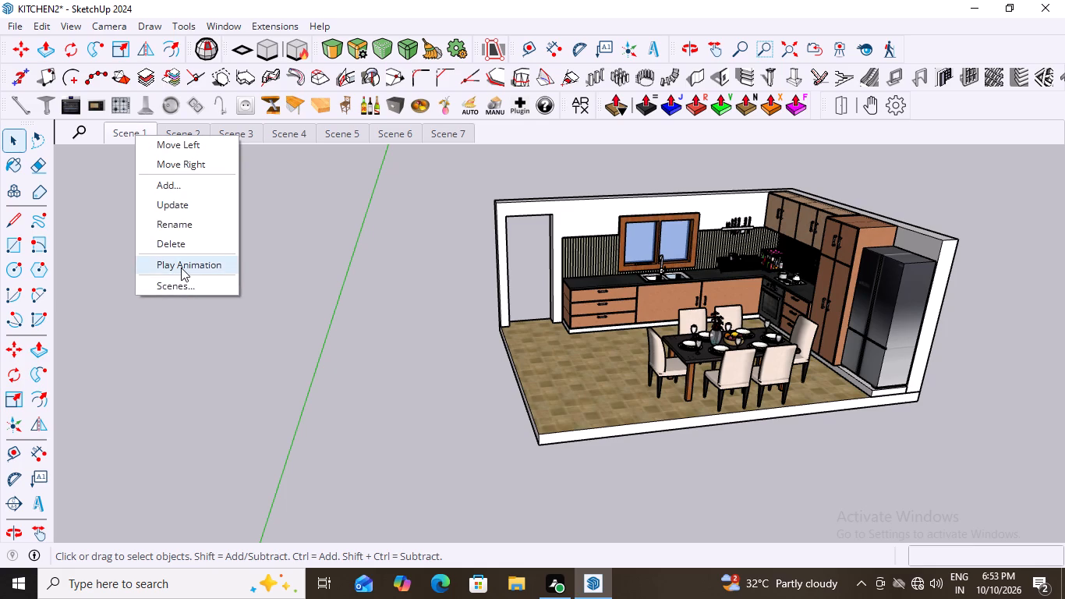
pyautogui.click(181, 268)
pyautogui.moveTo(511, 260); pyautogui.dragTo(199, 210)
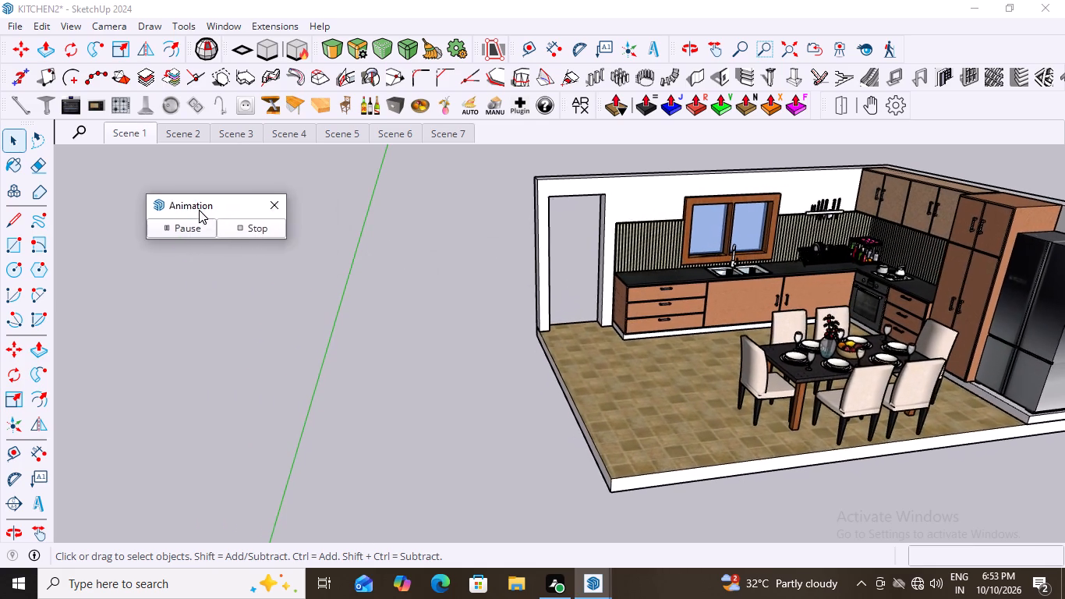
pyautogui.moveTo(199, 210); pyautogui.dragTo(101, 172)
pyautogui.scroll(-7, 163, 295)
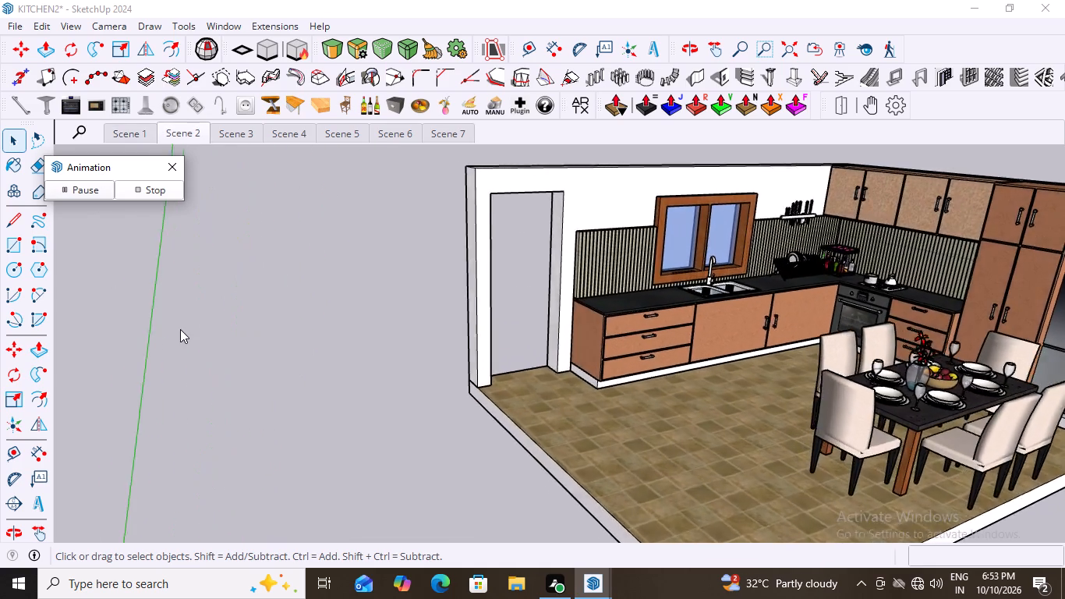
pyautogui.scroll(-4, 180, 329)
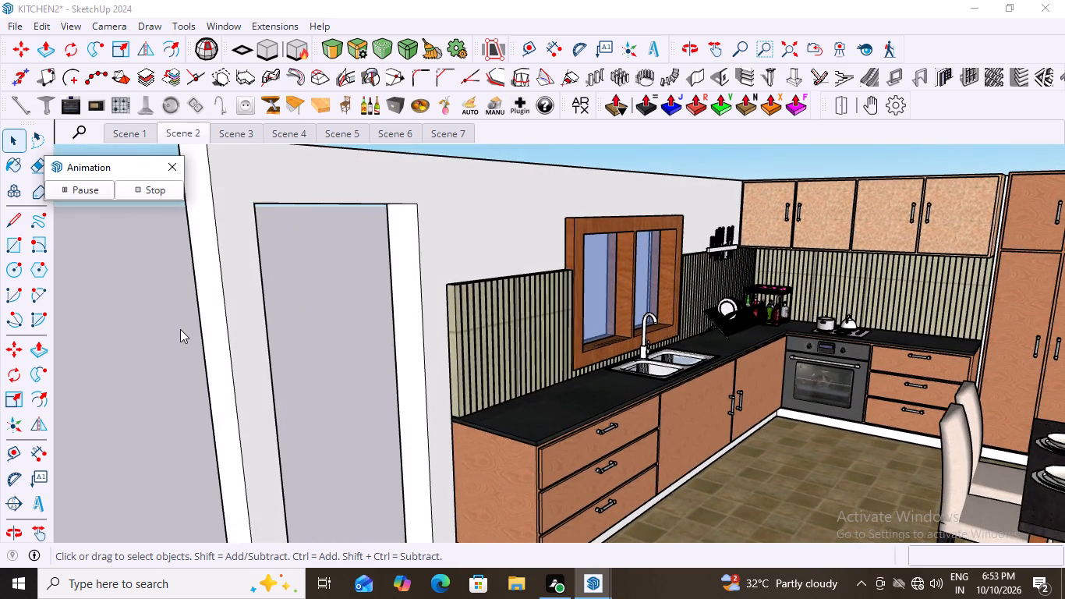
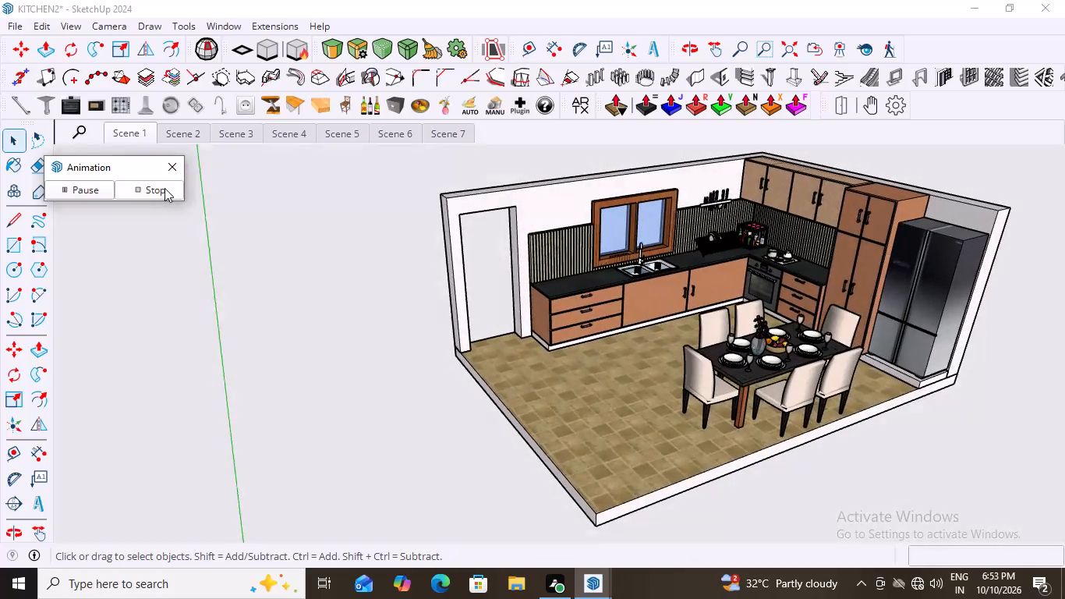
# Stop the scene animation playback of the kitchen model.
pyautogui.click(165, 188)
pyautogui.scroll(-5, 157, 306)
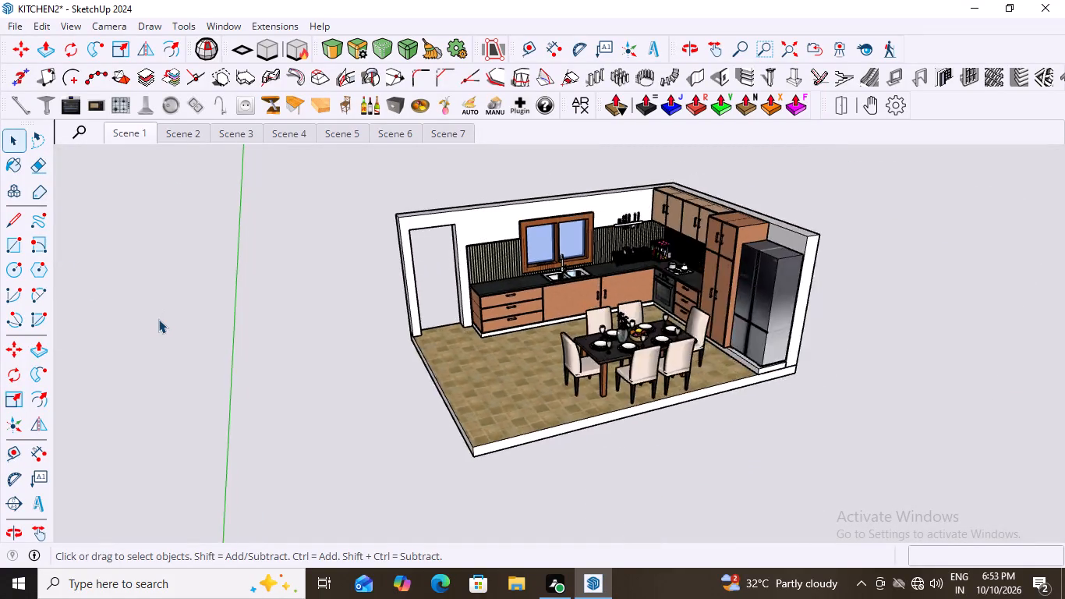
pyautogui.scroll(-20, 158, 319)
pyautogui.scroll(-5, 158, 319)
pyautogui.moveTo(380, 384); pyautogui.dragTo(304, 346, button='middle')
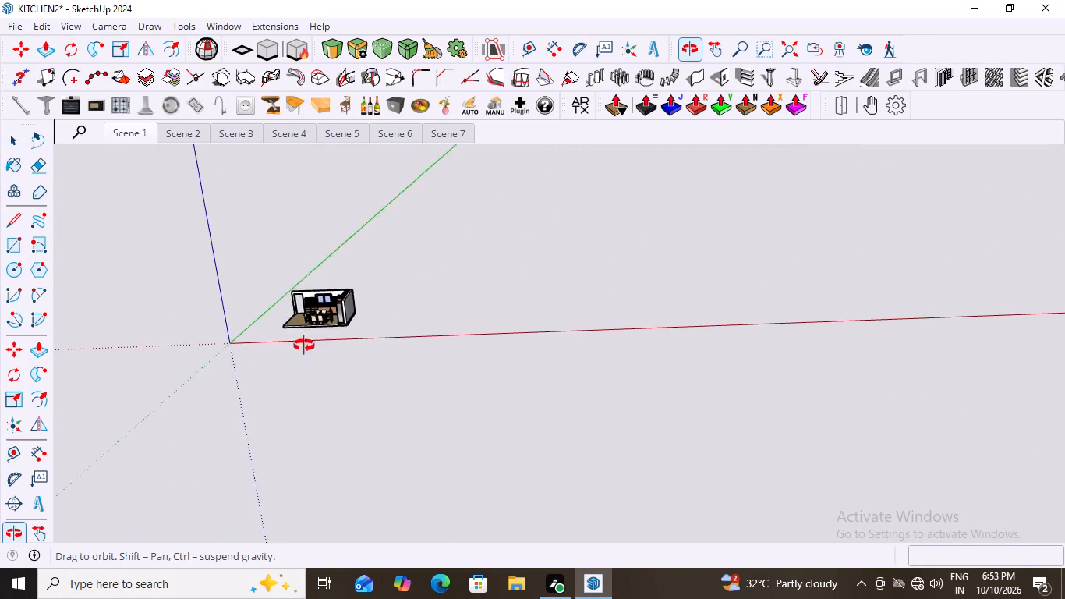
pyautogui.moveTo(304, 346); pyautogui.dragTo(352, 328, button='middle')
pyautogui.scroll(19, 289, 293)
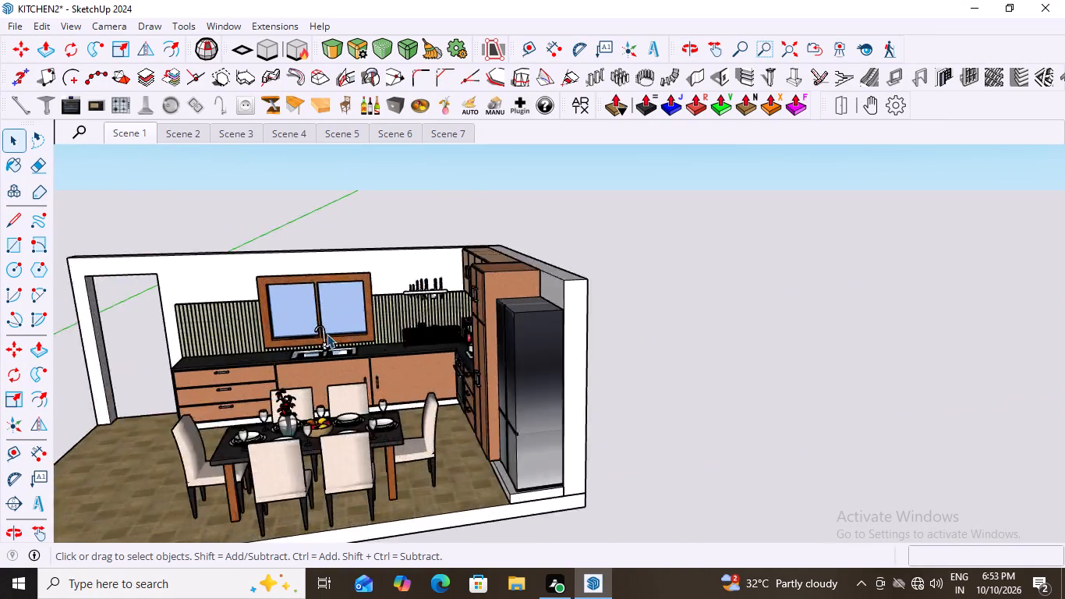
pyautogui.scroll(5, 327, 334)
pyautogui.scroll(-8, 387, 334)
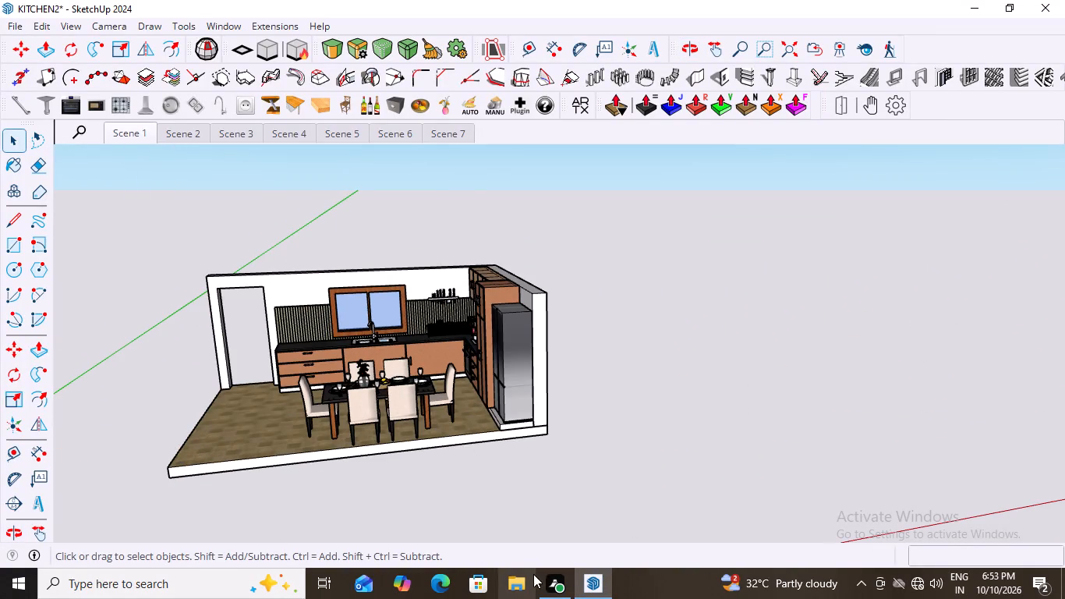
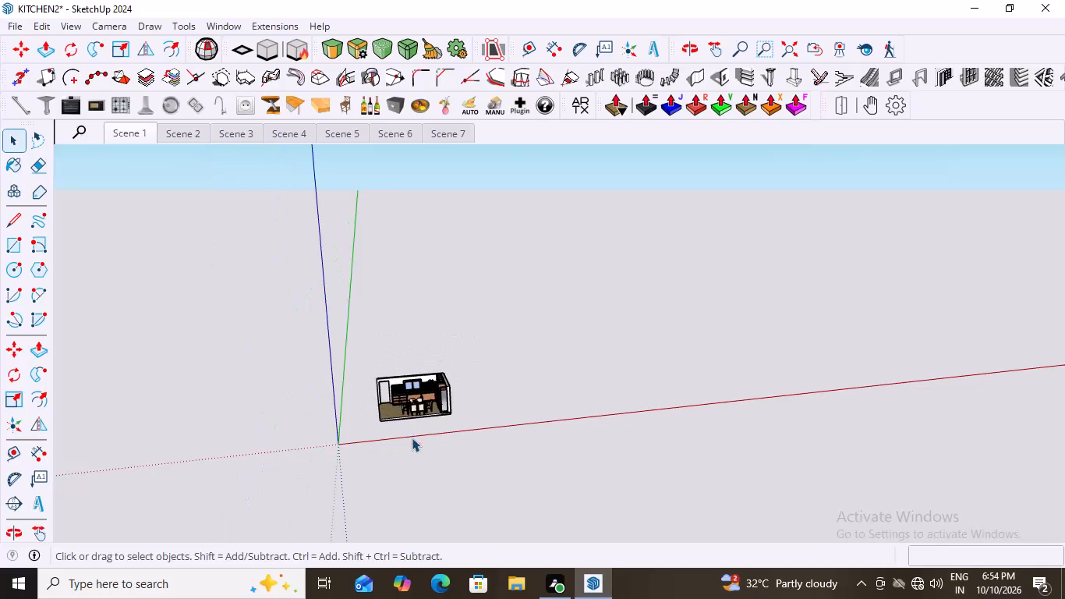
# Draw a rectangle on the ground beside the kitchen model, near the red axis.
pyautogui.middleClick(545, 442)
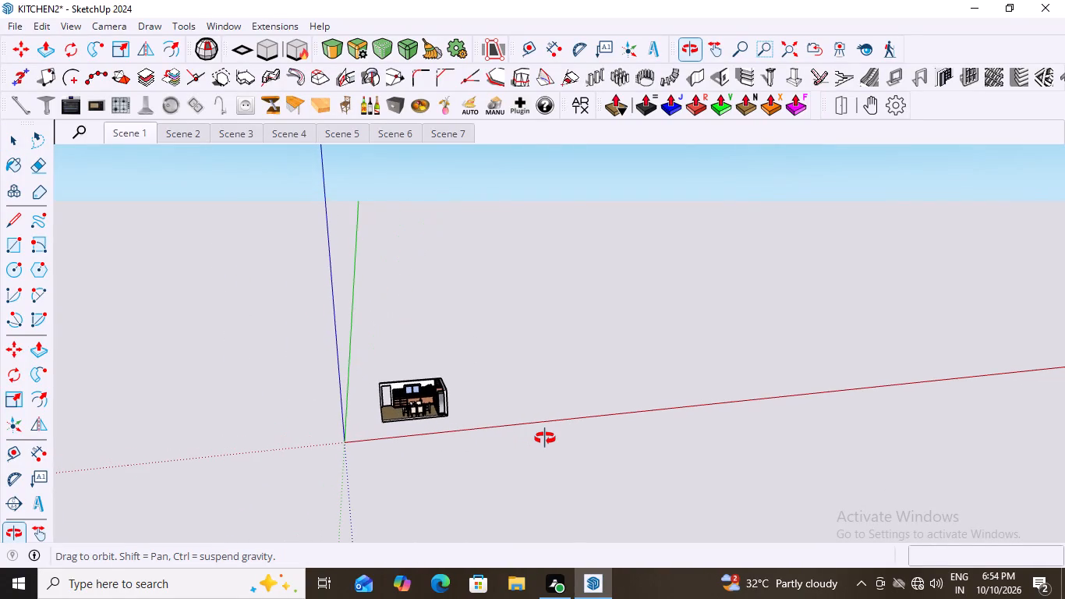
pyautogui.scroll(4, 531, 408)
pyautogui.middleClick(531, 408)
pyautogui.scroll(3, 416, 416)
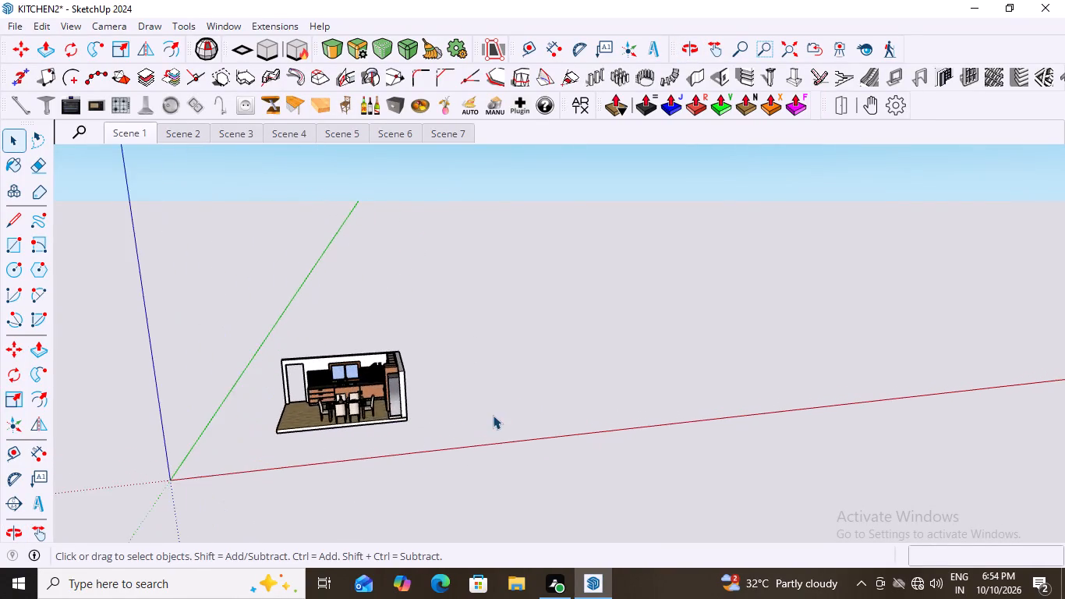
pyautogui.moveTo(493, 415); pyautogui.dragTo(462, 405, button='middle')
pyautogui.scroll(3, 462, 405)
pyautogui.scroll(2, 393, 398)
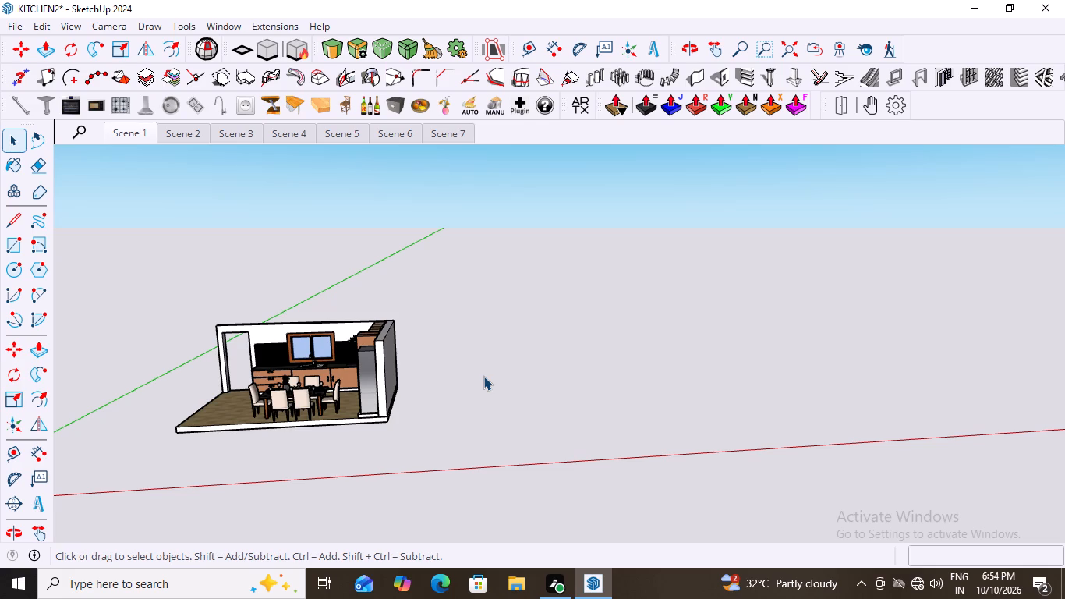
pyautogui.scroll(3, 459, 436)
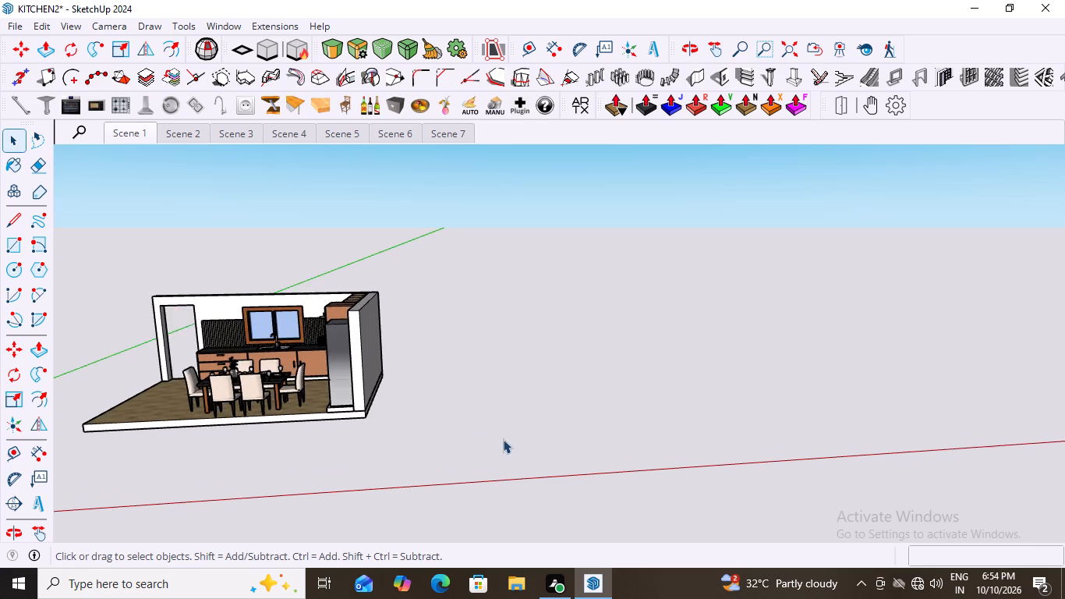
pyautogui.moveTo(503, 439); pyautogui.dragTo(509, 459, button='middle')
pyautogui.scroll(3, 529, 420)
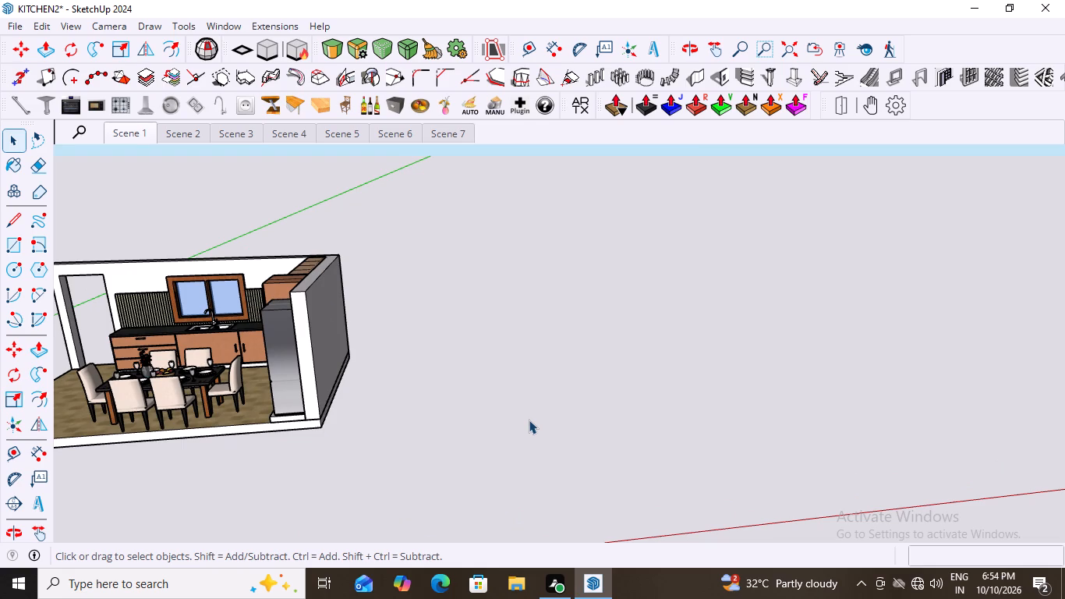
pyautogui.press('r')
pyautogui.scroll(-5, 472, 414)
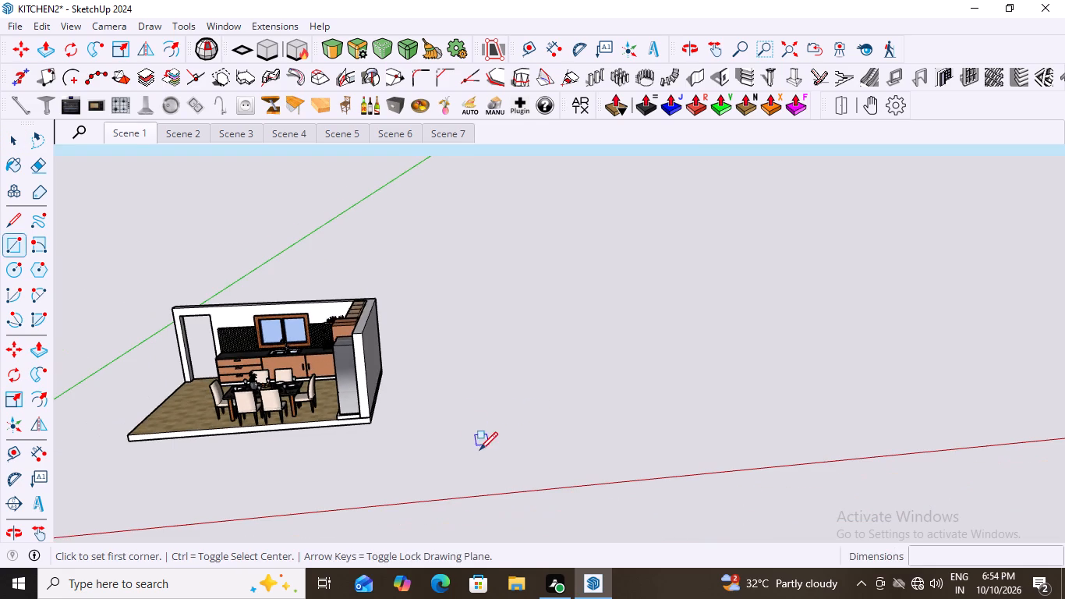
pyautogui.click(496, 423)
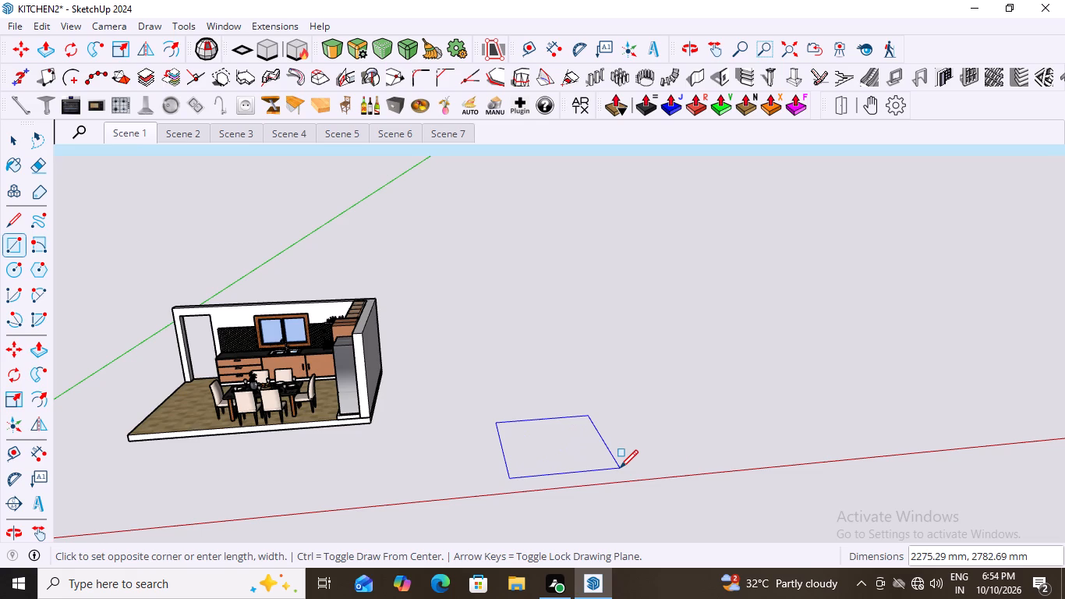
pyautogui.scroll(5, 713, 469)
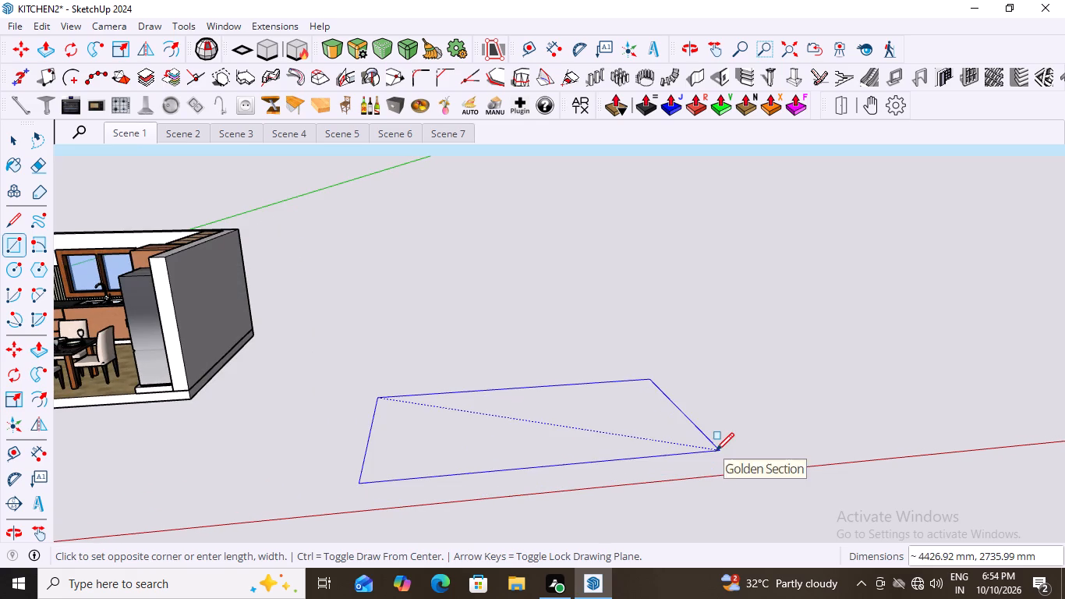
pyautogui.click(707, 466)
pyautogui.press('space')
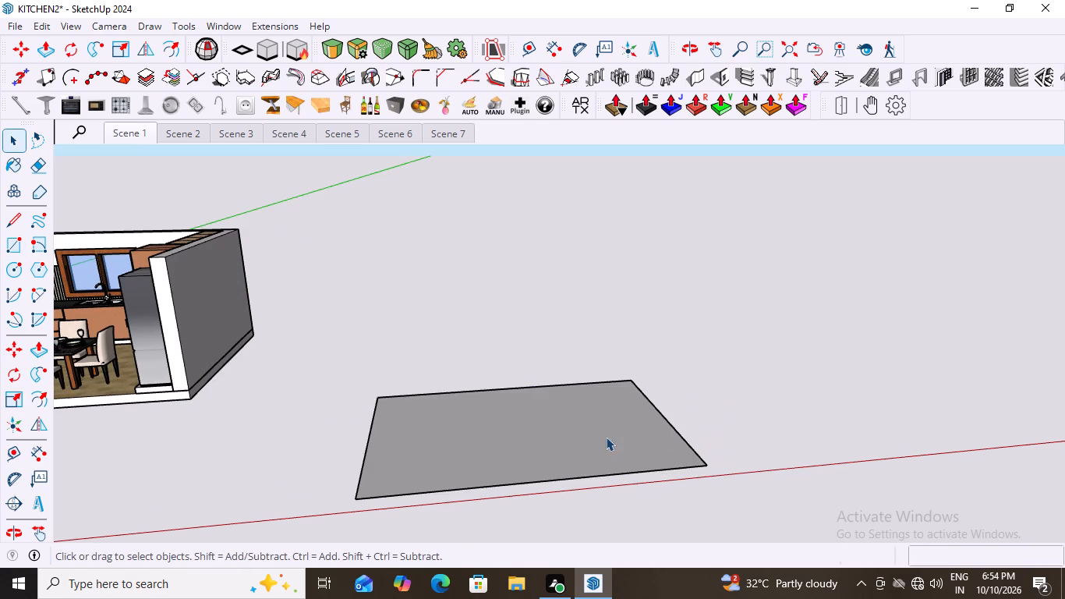
# Make the new rectangle's face and edges into a group.
pyautogui.doubleClick(604, 438)
pyautogui.rightClick(604, 438)
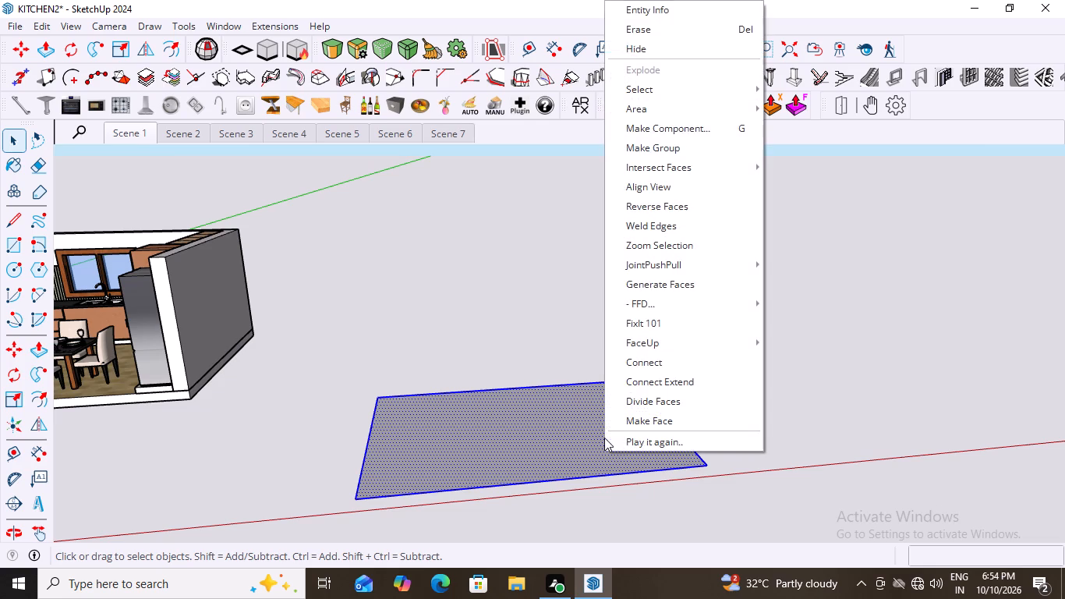
pyautogui.click(628, 149)
# Push/Pull the grouped rectangle's face up 6" inside its group to form a slab.
pyautogui.doubleClick(507, 431)
pyautogui.click(507, 431)
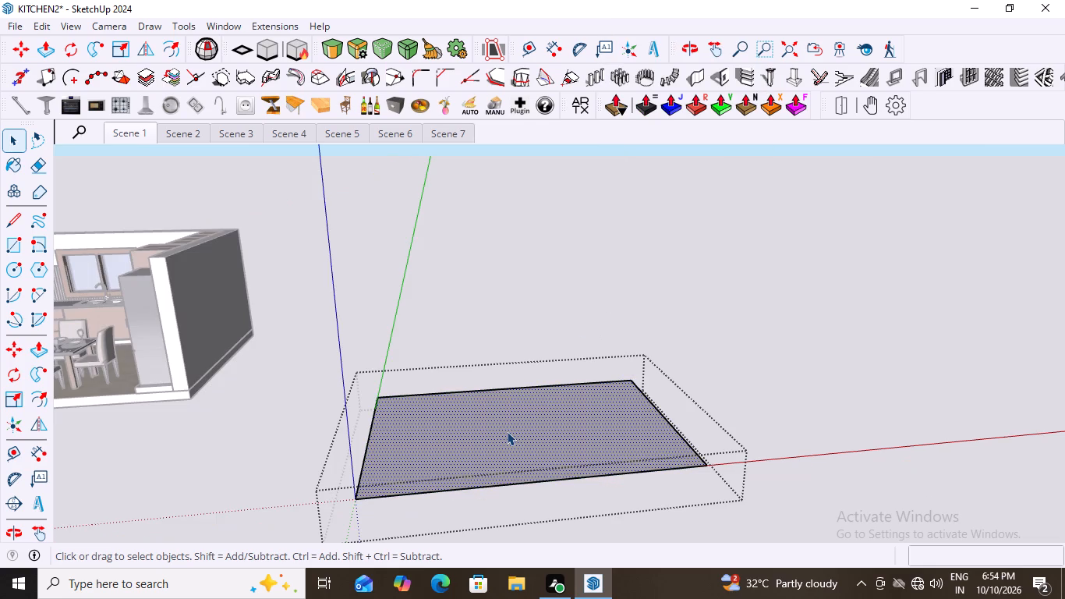
pyautogui.press('p')
pyautogui.click(507, 431)
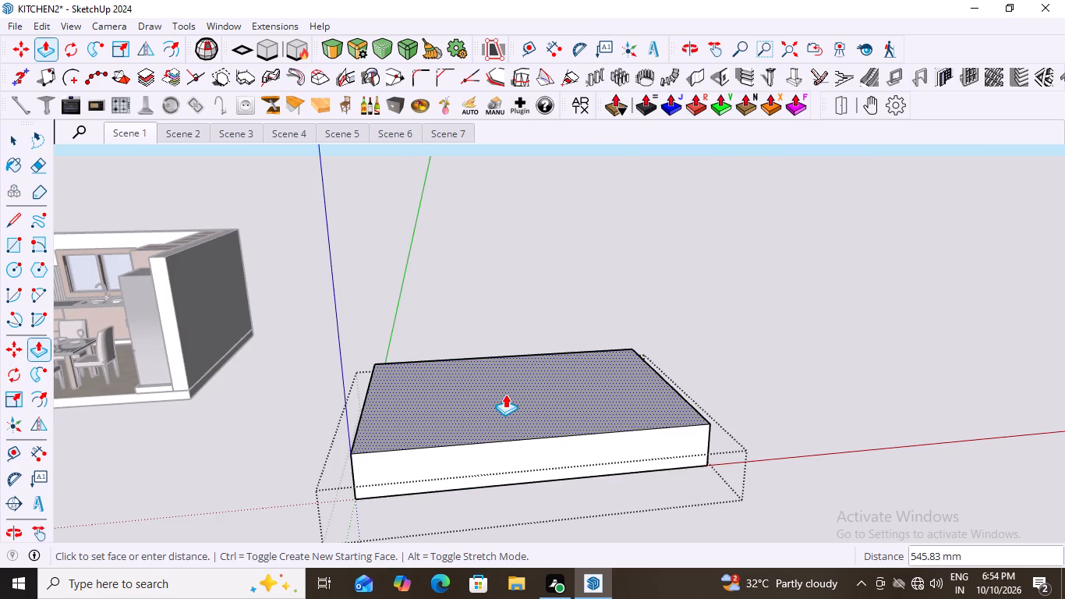
pyautogui.press('6')
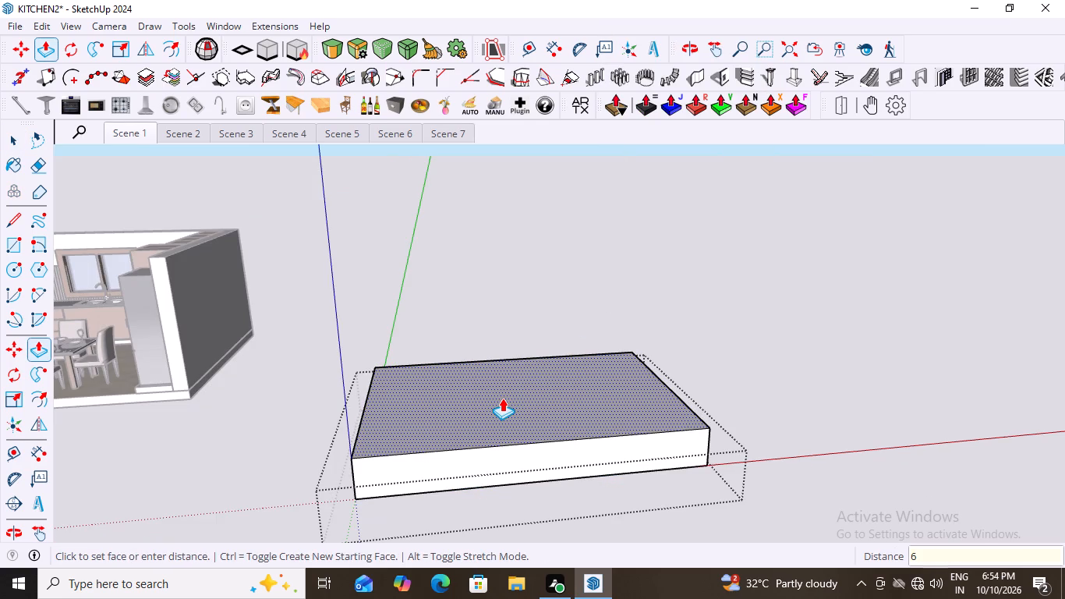
pyautogui.hotkey('shift', '"')
pyautogui.press('Return')
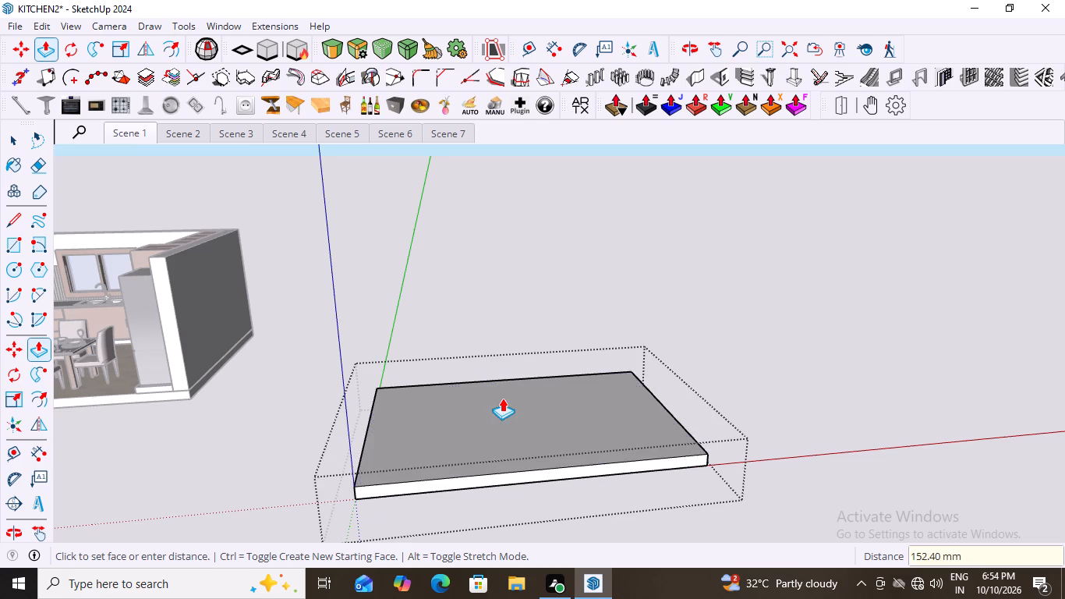
pyautogui.press('space')
pyautogui.click(634, 341)
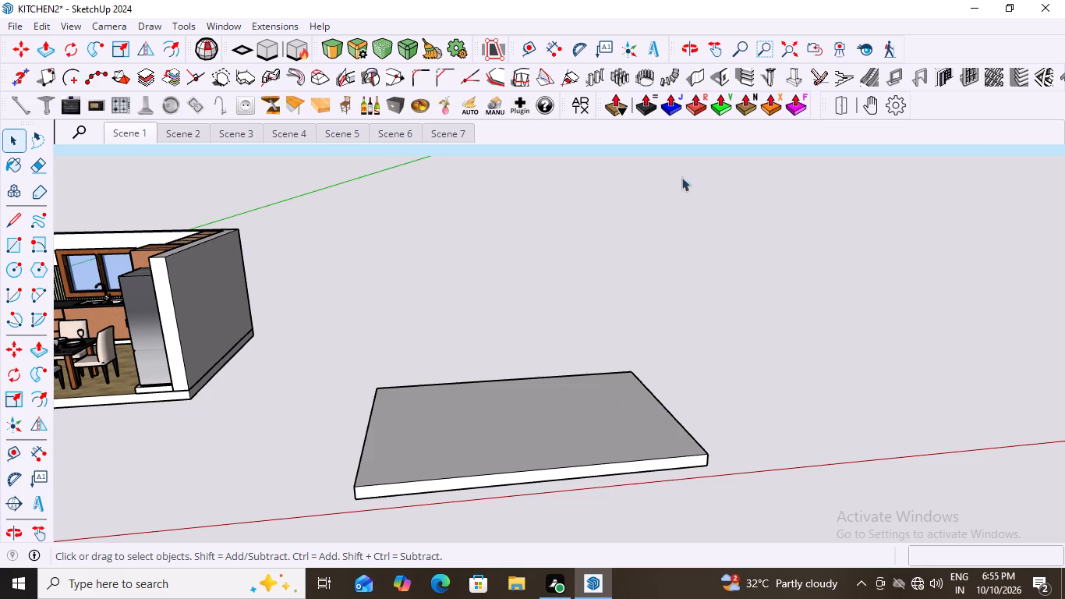
# Build a 1001bit type 7 two-flight staircase with a landing, placed along the slab's rear top edge from corner to corner.
pyautogui.click(837, 83)
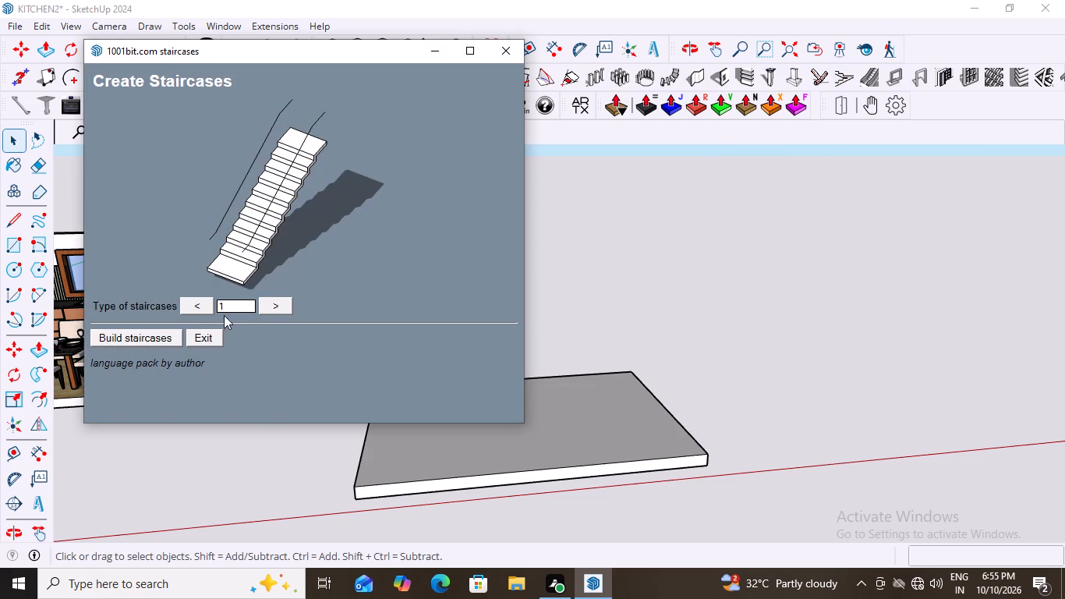
pyautogui.click(278, 302)
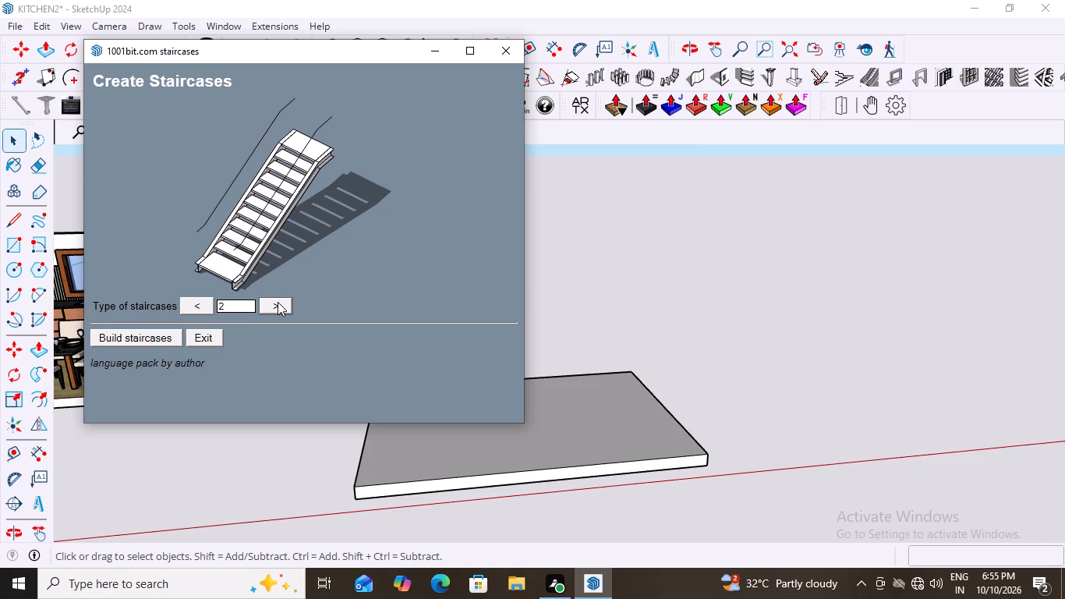
pyautogui.click(278, 302)
pyautogui.click(278, 302)
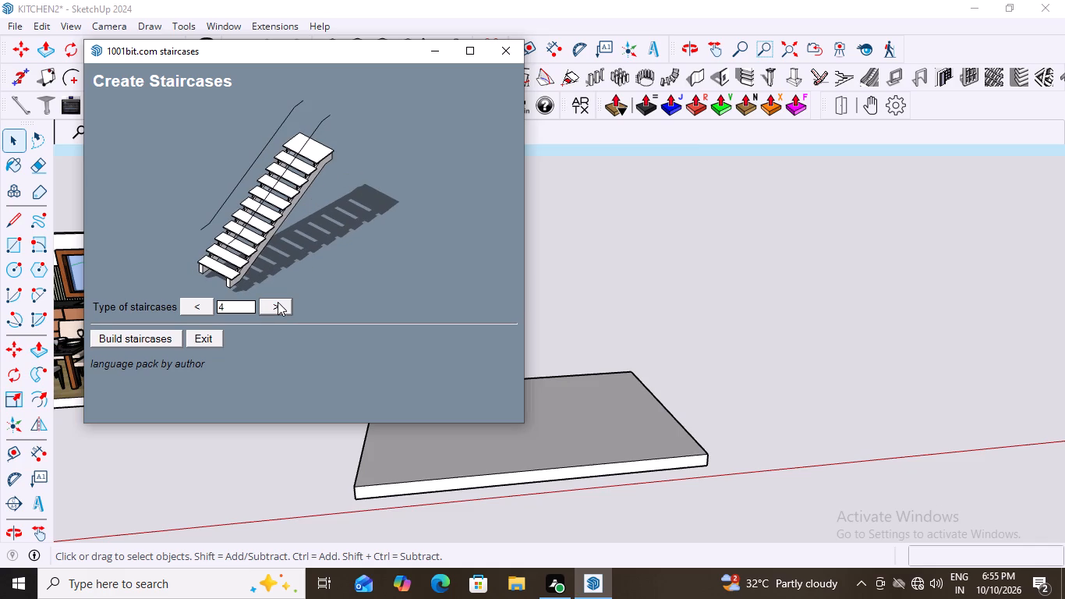
pyautogui.click(278, 302)
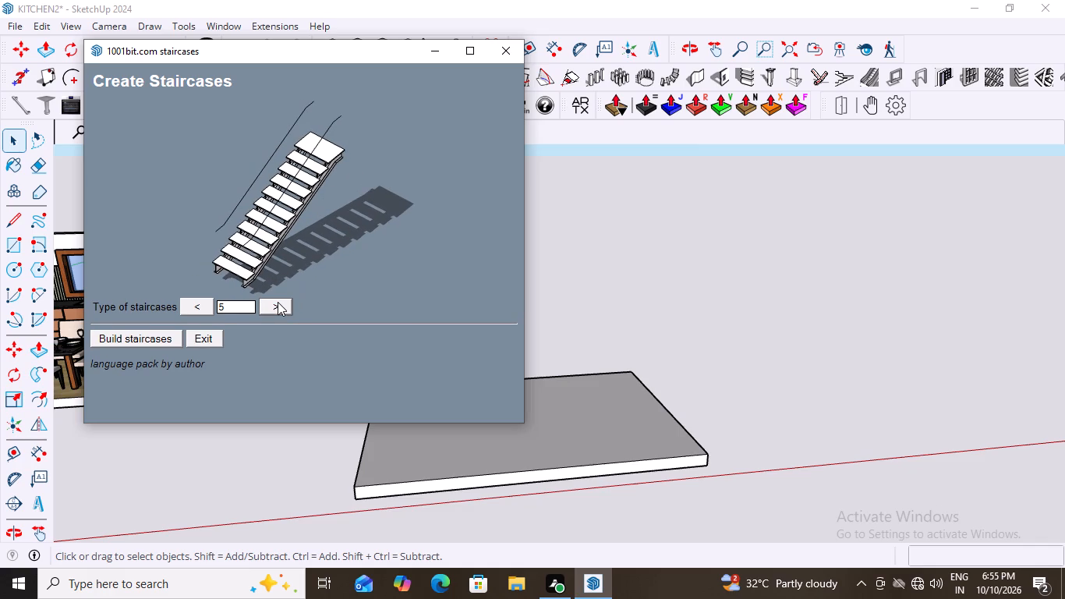
pyautogui.click(278, 302)
pyautogui.click(278, 302)
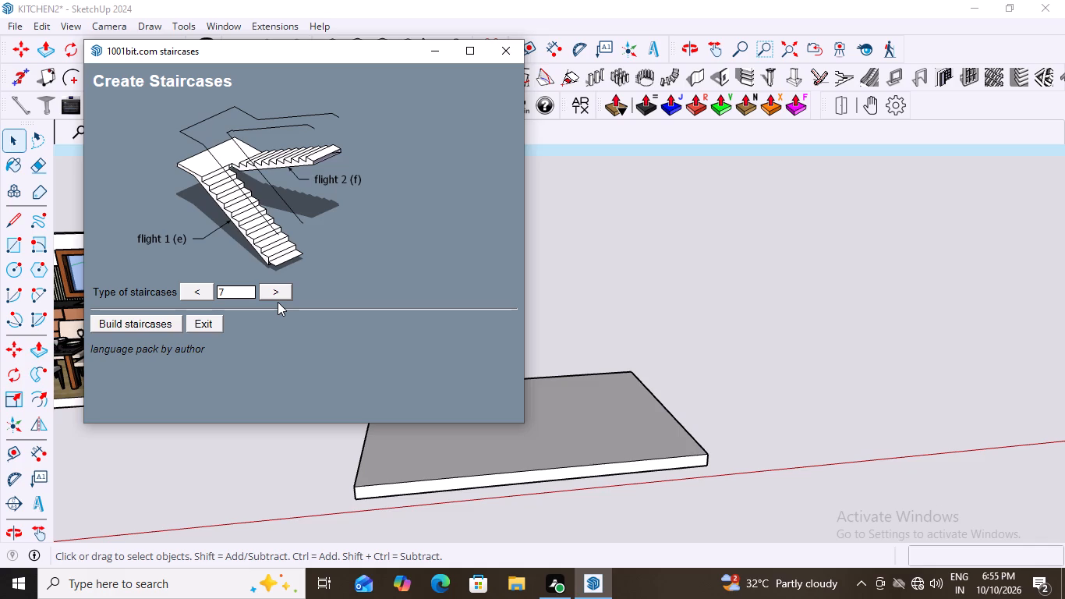
pyautogui.click(155, 326)
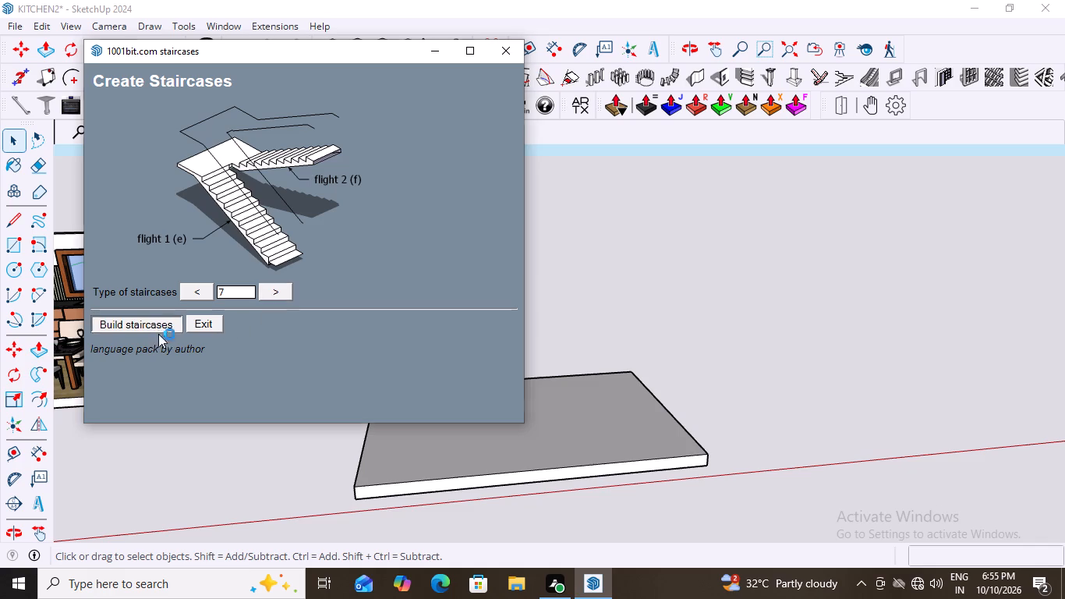
pyautogui.click(129, 404)
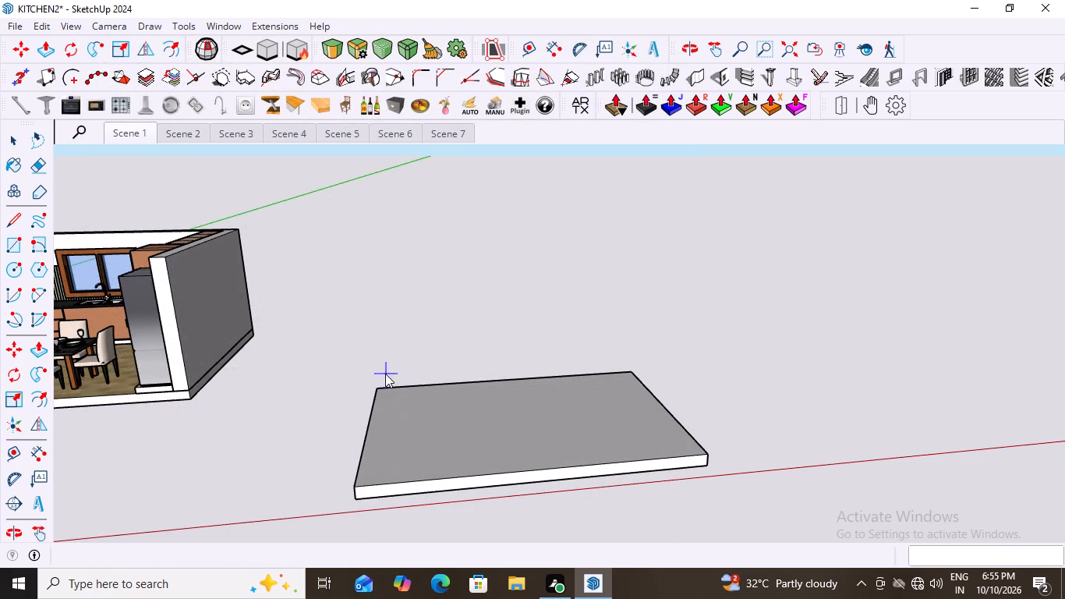
pyautogui.click(376, 388)
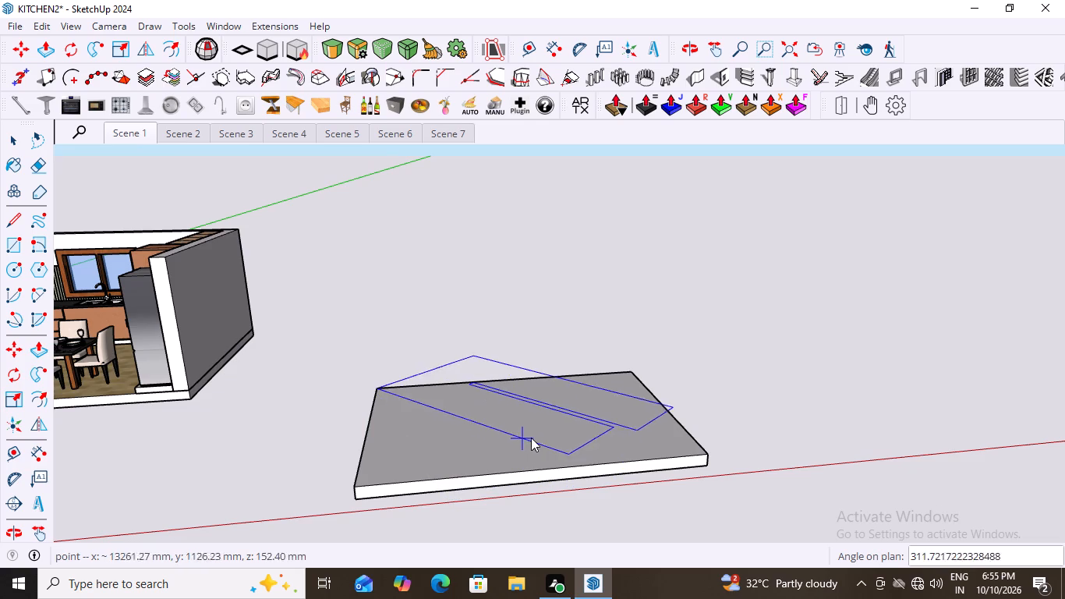
pyautogui.click(639, 371)
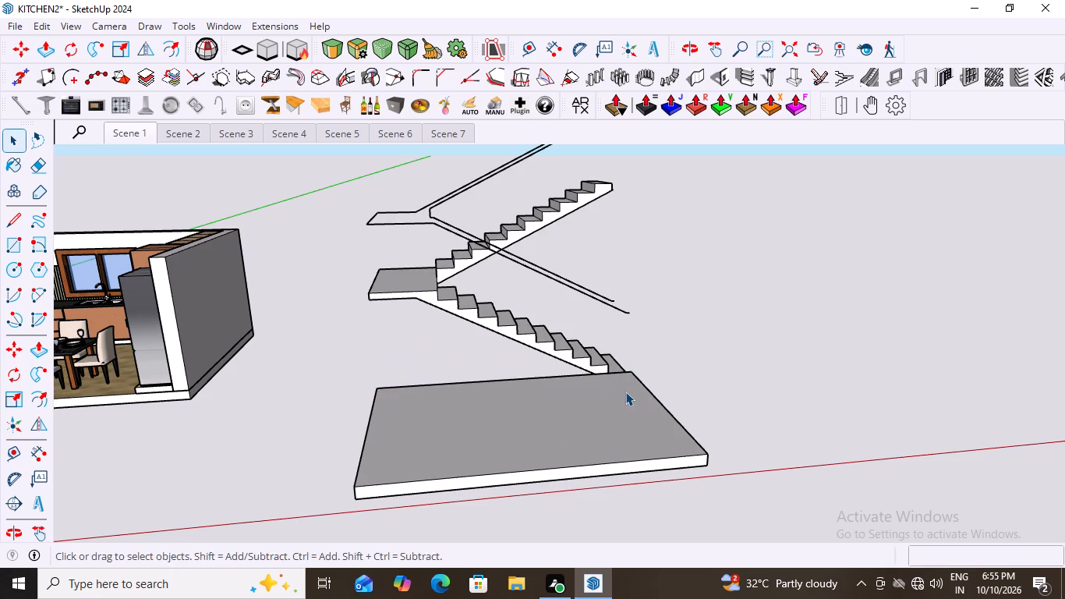
# Delete the handrail lines above the flights and landing inside the staircase group.
pyautogui.scroll(-7, 626, 395)
pyautogui.moveTo(586, 448); pyautogui.dragTo(677, 471, button='middle')
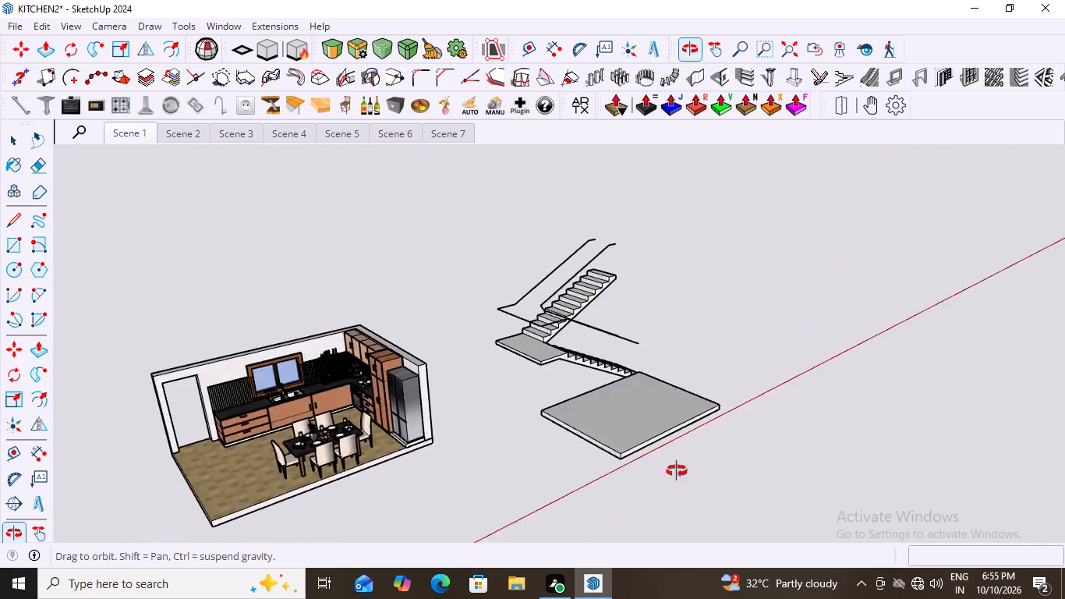
pyautogui.moveTo(677, 471); pyautogui.dragTo(579, 509, button='middle')
pyautogui.scroll(4, 568, 356)
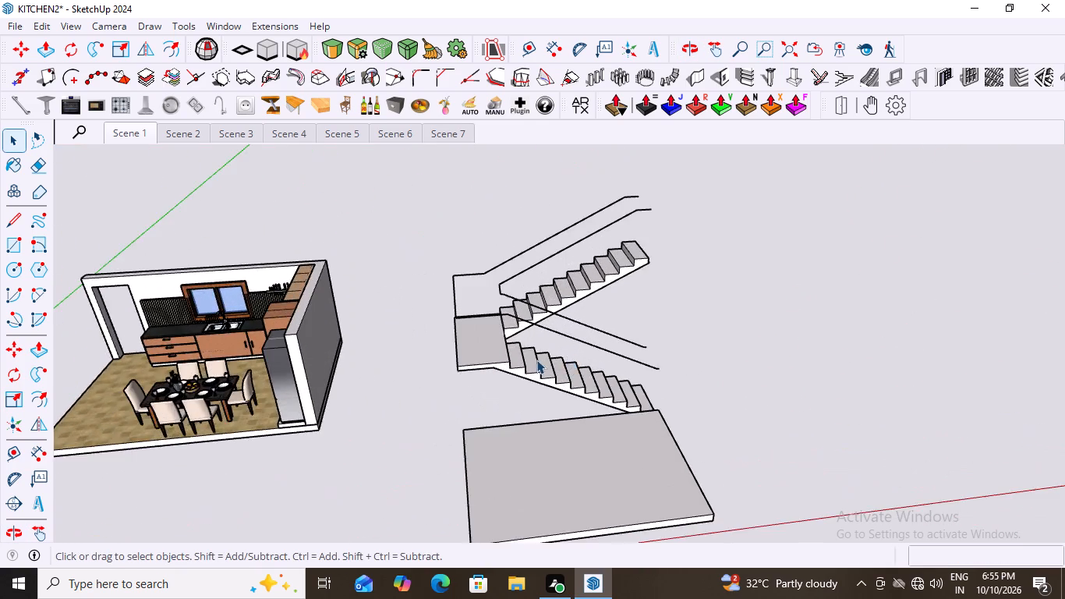
pyautogui.scroll(-4, 536, 360)
pyautogui.moveTo(621, 440); pyautogui.dragTo(585, 362, button='middle')
pyautogui.press('space')
pyautogui.click(657, 321)
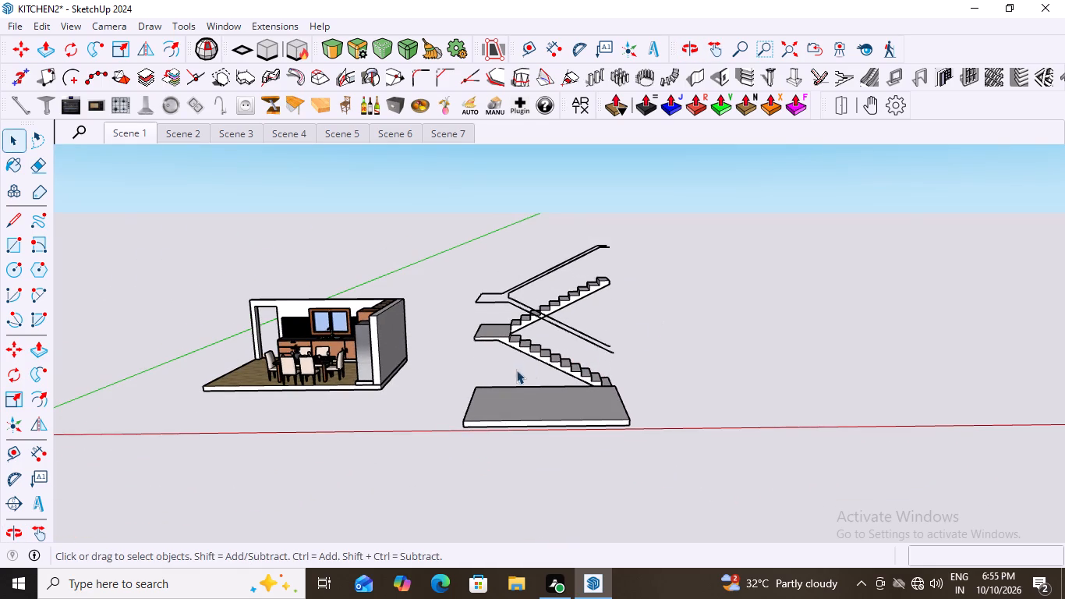
pyautogui.moveTo(516, 370); pyautogui.dragTo(573, 427, button='middle')
pyautogui.tripleClick(504, 330)
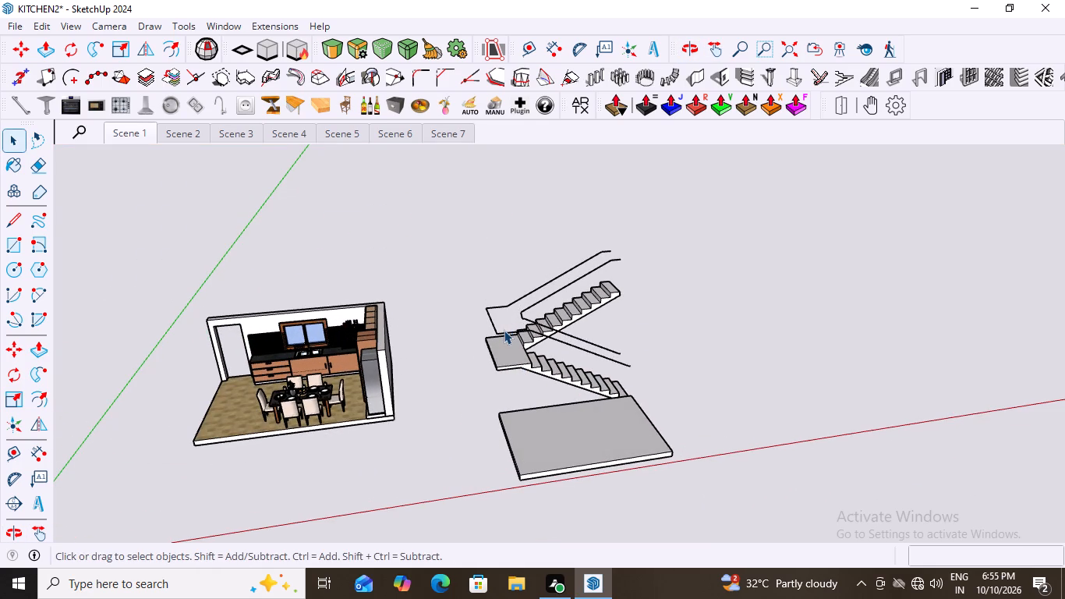
pyautogui.click(504, 330)
pyautogui.doubleClick(504, 330)
pyautogui.doubleClick(487, 319)
pyautogui.doubleClick(515, 370)
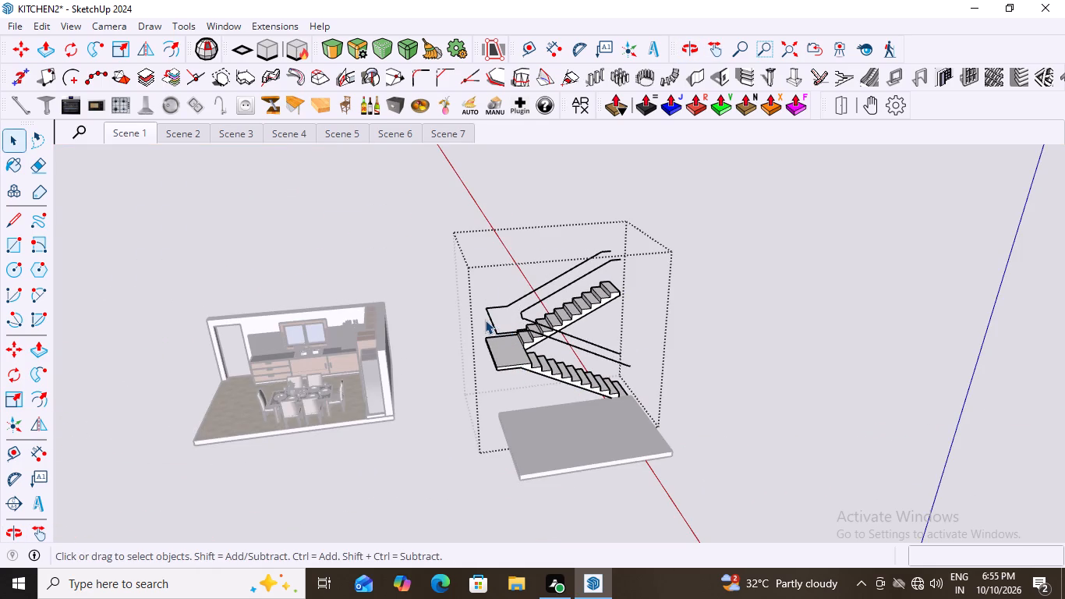
pyautogui.click(491, 322)
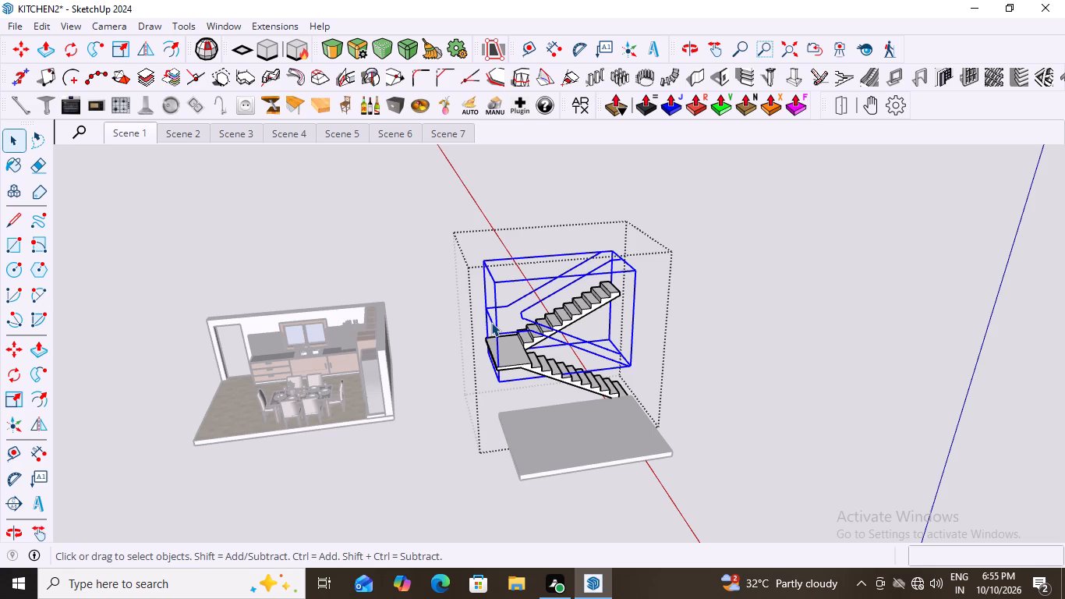
pyautogui.press('Delete')
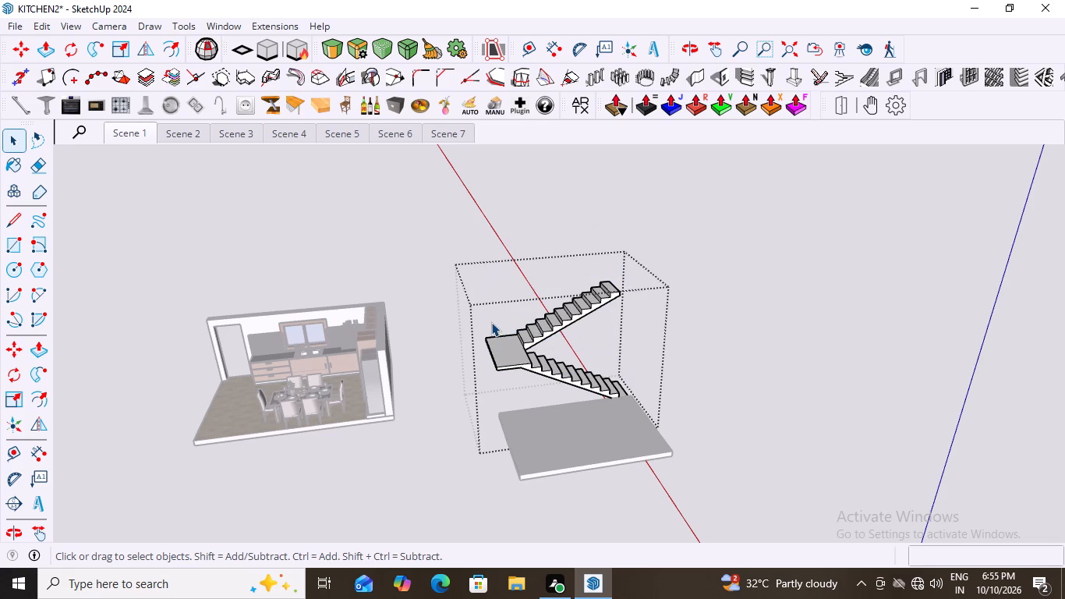
pyautogui.click(710, 283)
# Examine the staircase and its junction with the slab from several sides.
pyautogui.moveTo(576, 381); pyautogui.dragTo(541, 324, button='middle')
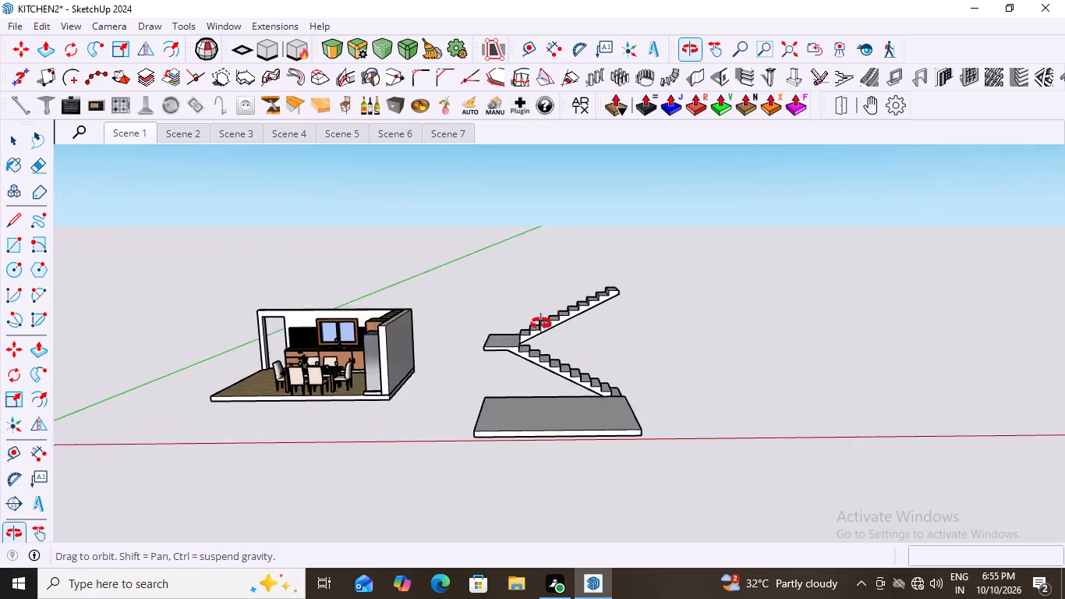
pyautogui.moveTo(541, 324); pyautogui.dragTo(560, 328, button='middle')
pyautogui.scroll(7, 568, 365)
pyautogui.moveTo(568, 365); pyautogui.dragTo(451, 441, button='middle')
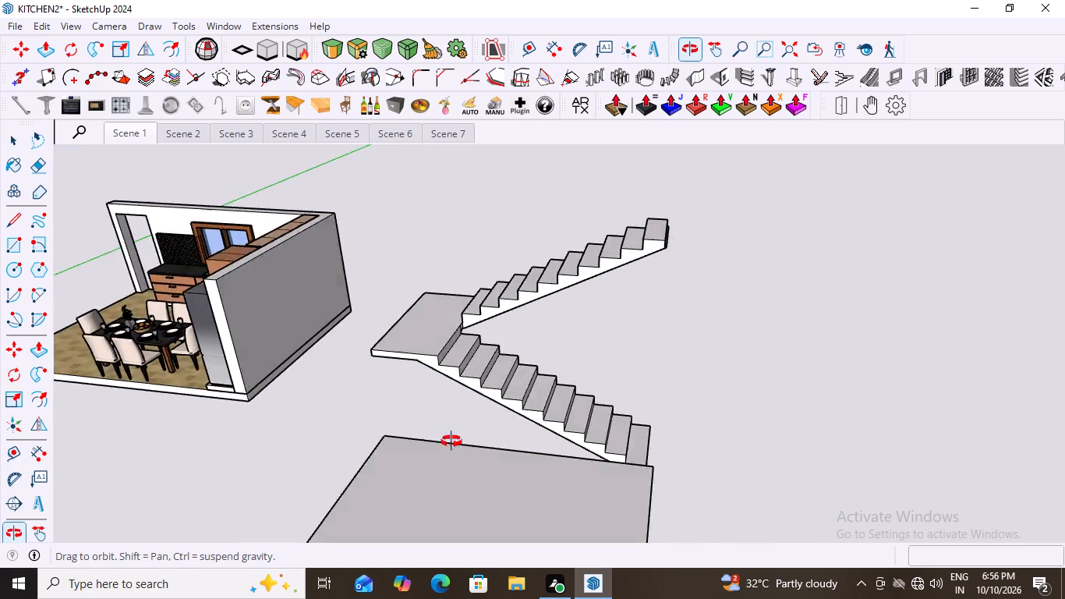
pyautogui.moveTo(451, 441); pyautogui.dragTo(746, 389, button='middle')
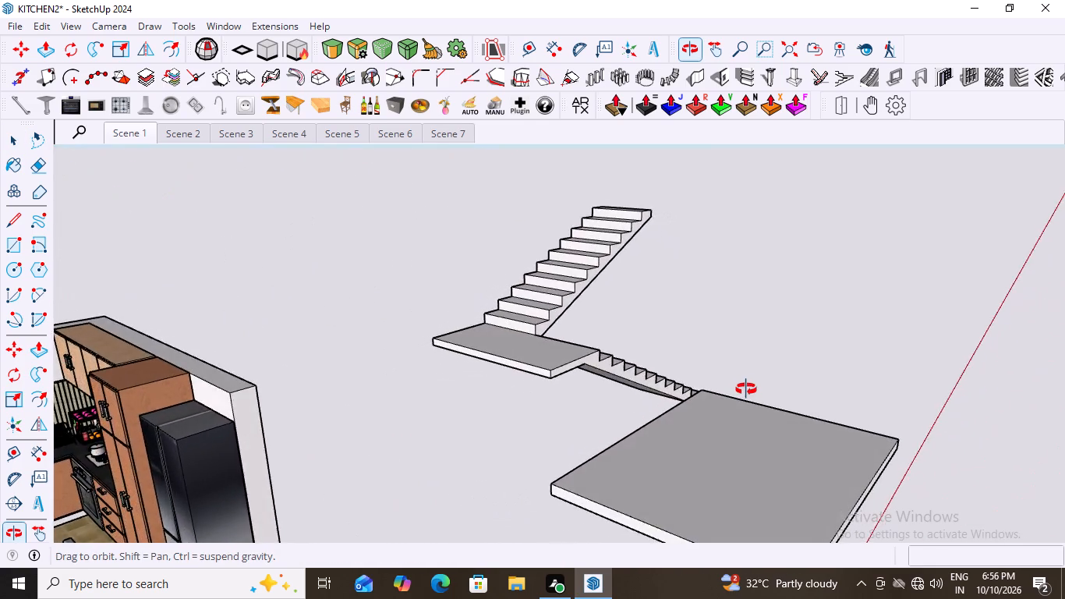
pyautogui.moveTo(746, 389); pyautogui.dragTo(338, 397, button='middle')
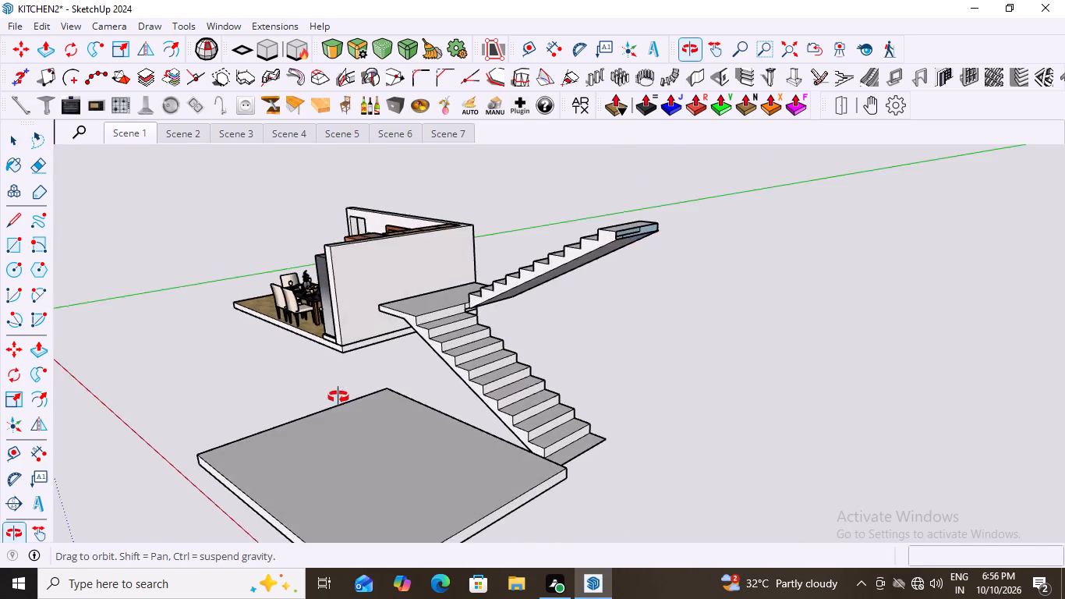
pyautogui.moveTo(338, 397); pyautogui.dragTo(341, 383, button='middle')
pyautogui.moveTo(341, 381); pyautogui.dragTo(201, 275, button='middle')
pyautogui.moveTo(219, 259); pyautogui.dragTo(229, 380, button='middle')
pyautogui.scroll(-2, 229, 380)
pyautogui.scroll(2, 282, 495)
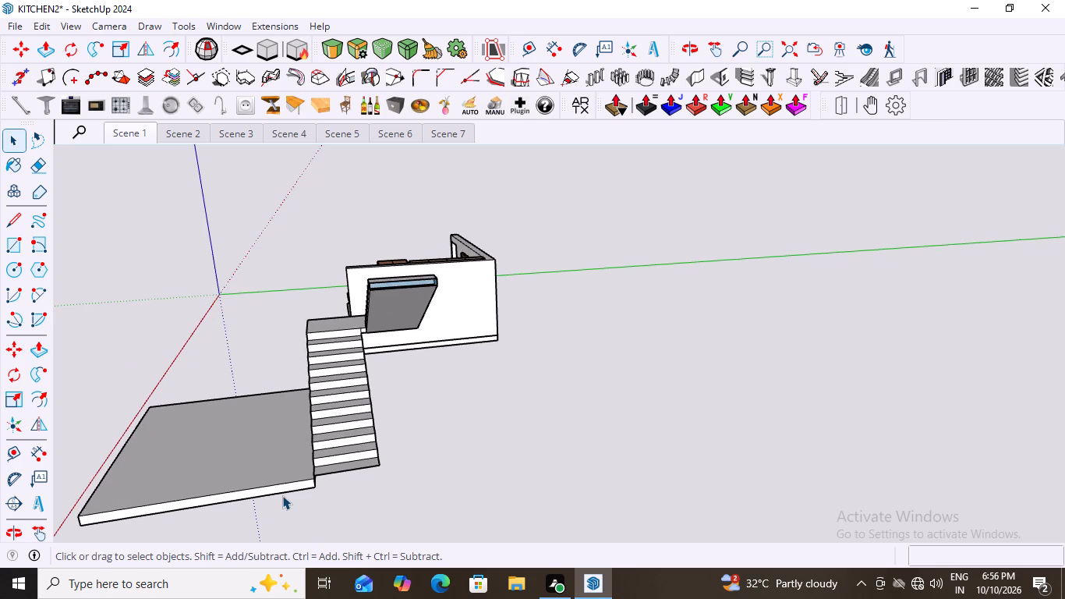
# Push/Pull the flat face at the foot of the lower flight up about 84 mm inside the staircase group.
pyautogui.moveTo(344, 519); pyautogui.dragTo(421, 509, button='middle')
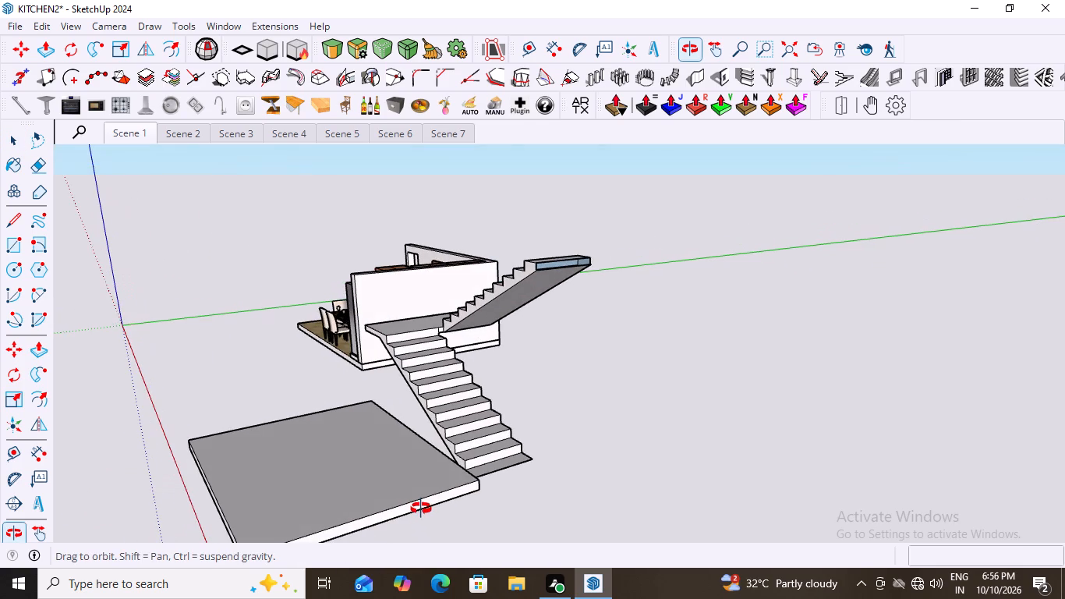
pyautogui.moveTo(421, 509); pyautogui.dragTo(463, 513, button='middle')
pyautogui.scroll(1, 463, 513)
pyautogui.scroll(7, 600, 473)
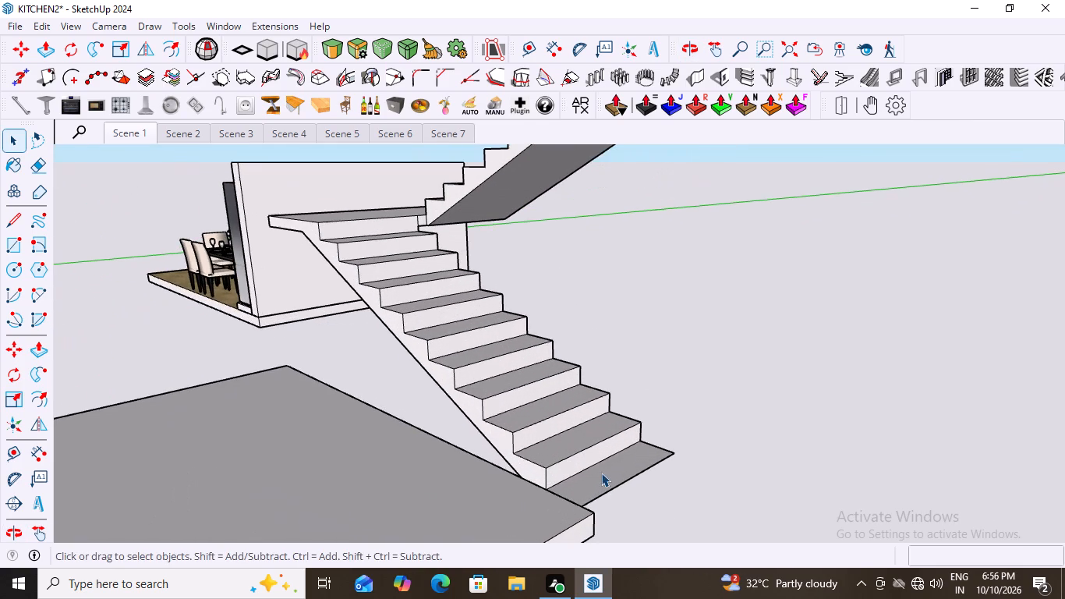
pyautogui.click(595, 477)
pyautogui.doubleClick(595, 477)
pyautogui.click(595, 477)
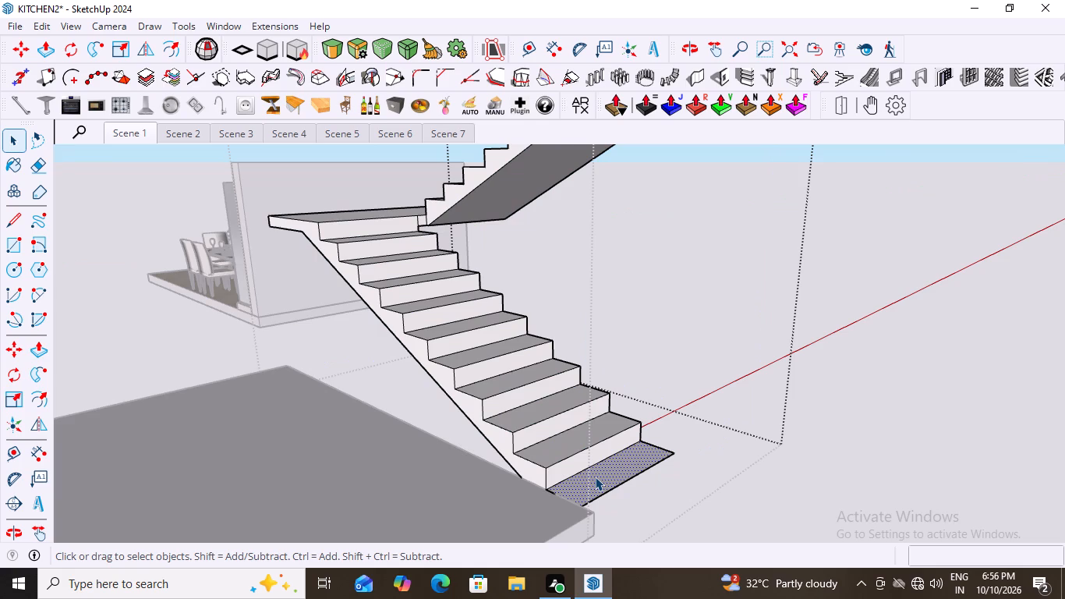
pyautogui.press('p')
pyautogui.click(595, 477)
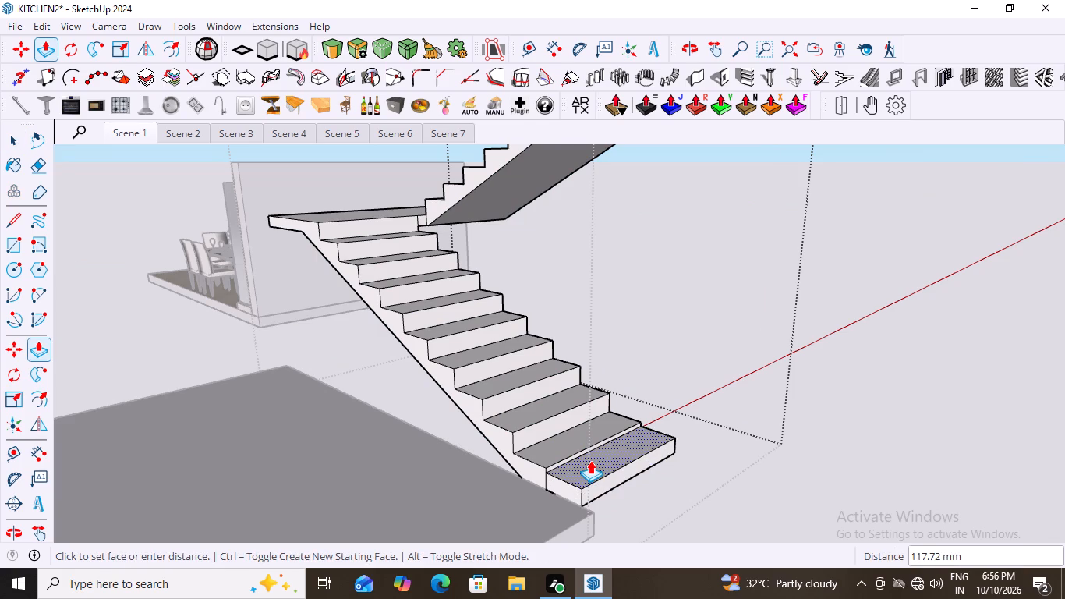
pyautogui.click(587, 465)
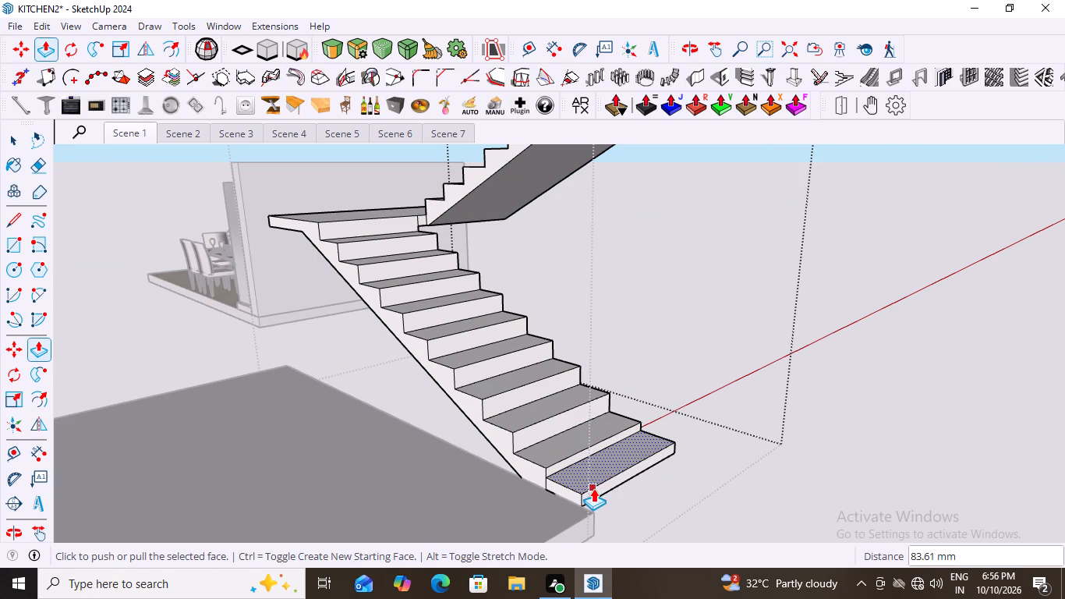
# Push/Pull the front face of the lowest step outward about 110 mm to deepen its tread.
pyautogui.press('space')
pyautogui.click(600, 488)
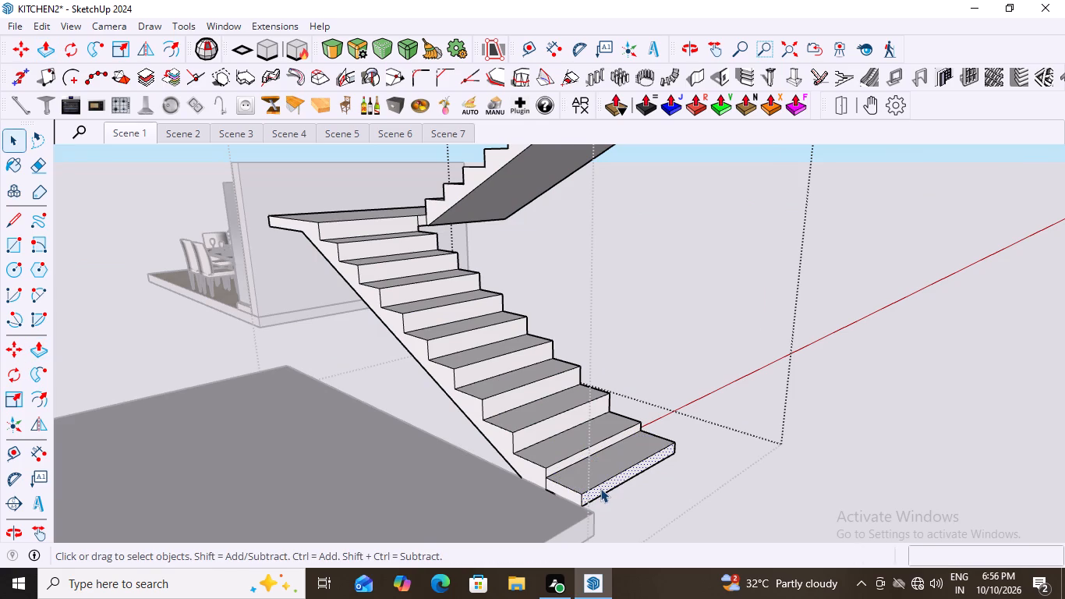
pyautogui.press('p')
pyautogui.click(600, 488)
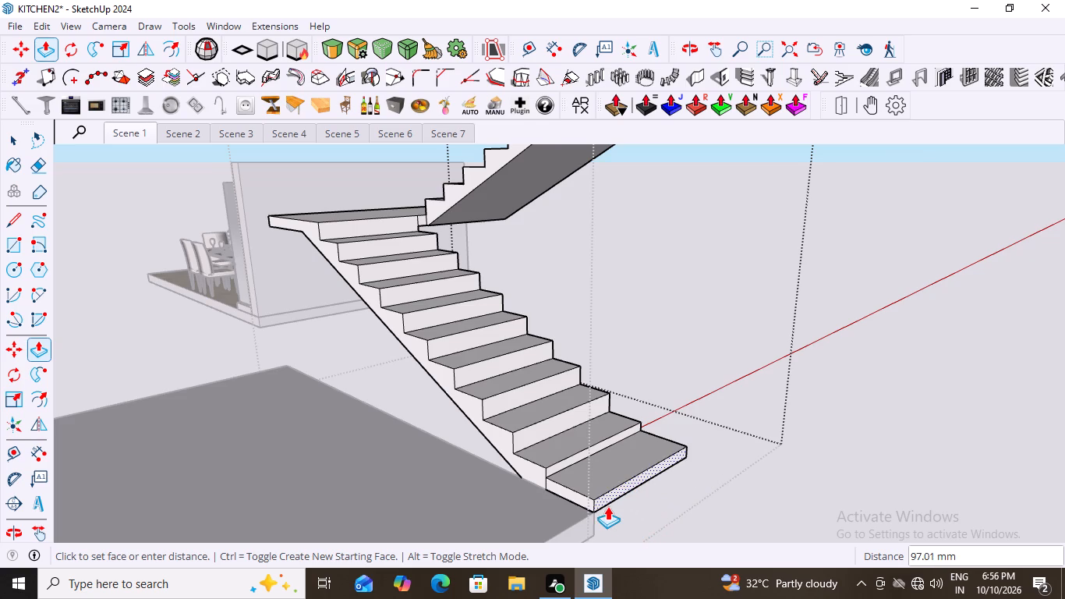
pyautogui.click(607, 511)
# Push/Pull the underside of the lowest step down about 117 mm to the bottom of the slab.
pyautogui.moveTo(636, 509); pyautogui.dragTo(542, 448, button='middle')
pyautogui.scroll(1, 565, 462)
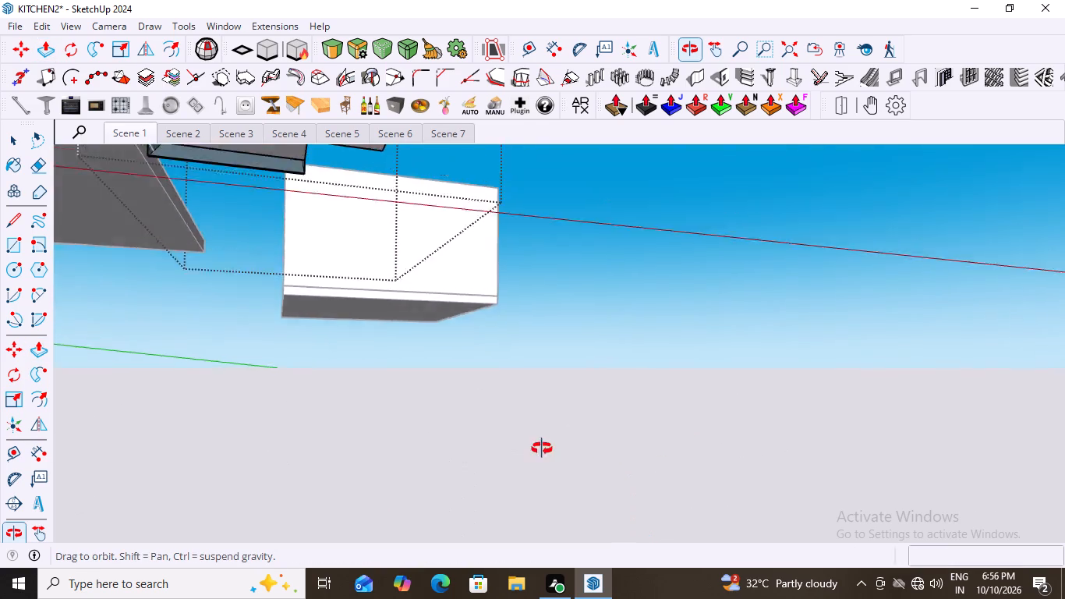
pyautogui.moveTo(542, 448); pyautogui.dragTo(564, 499, button='middle')
pyautogui.scroll(3, 334, 454)
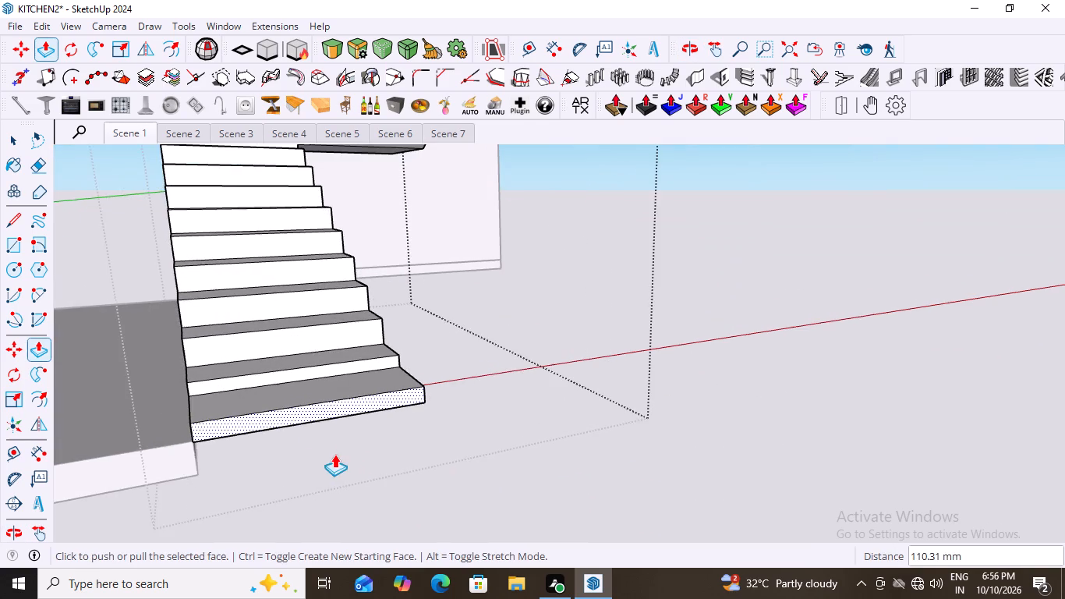
pyautogui.moveTo(313, 392); pyautogui.dragTo(295, 242, button='middle')
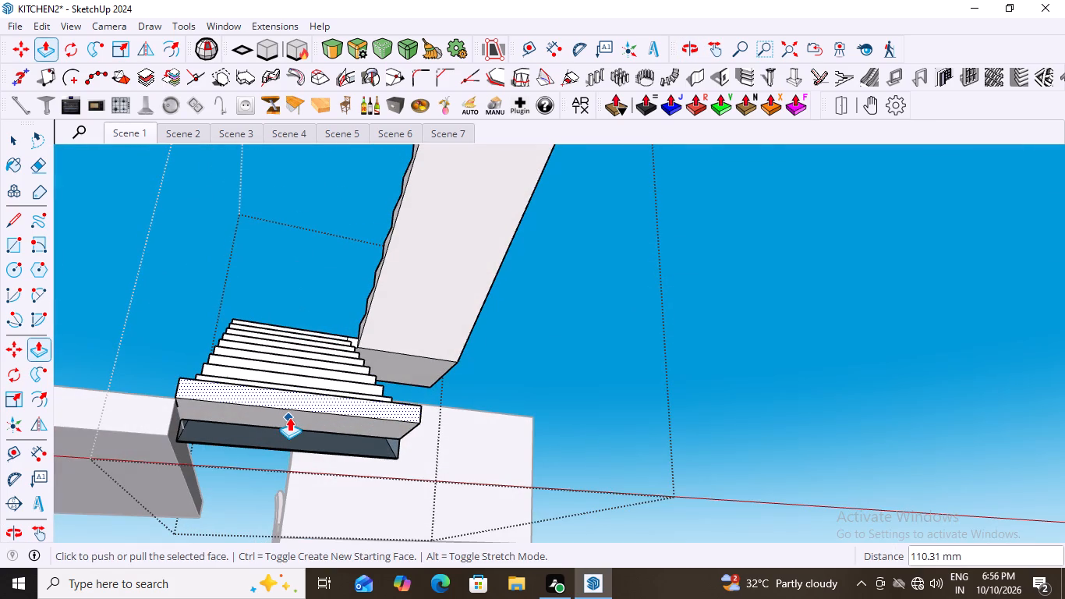
pyautogui.press('space')
pyautogui.click(289, 417)
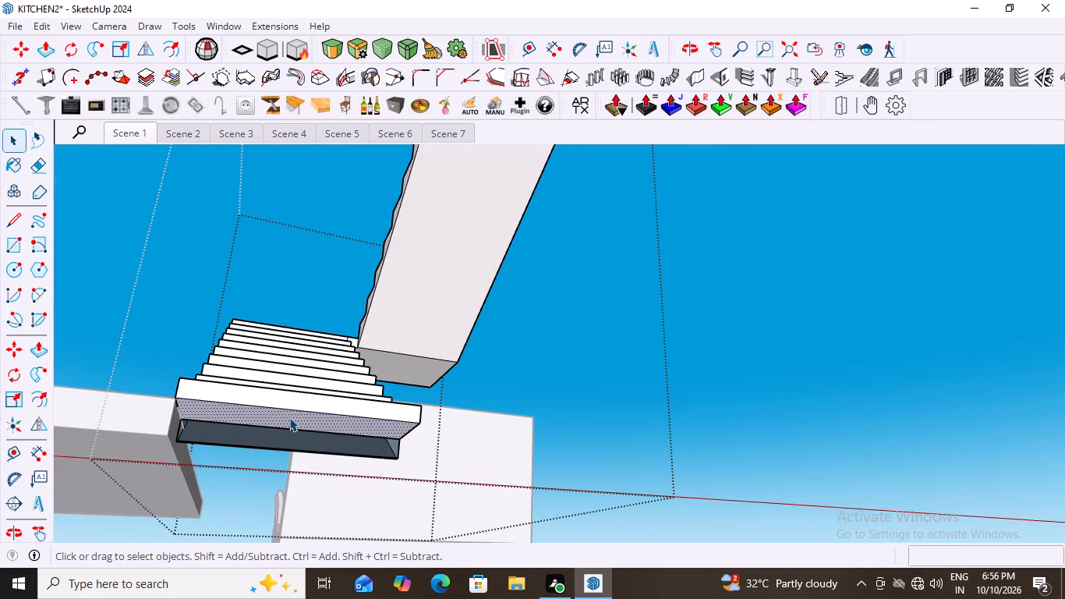
pyautogui.press('p')
pyautogui.click(289, 417)
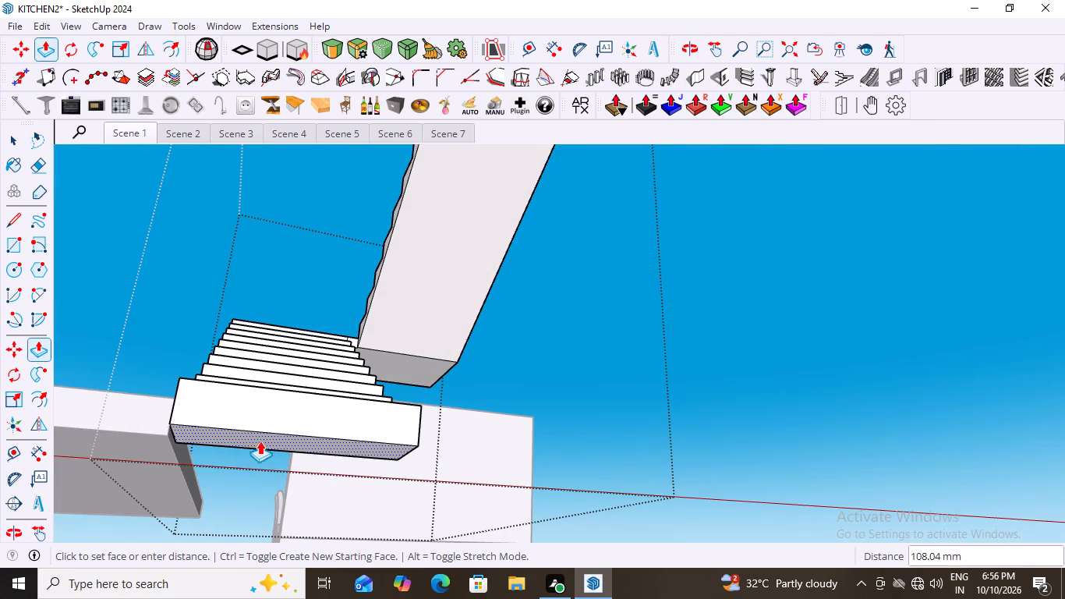
pyautogui.click(163, 431)
# Push/Pull the top face of the lowest step down about 137 mm.
pyautogui.moveTo(486, 395); pyautogui.dragTo(504, 447, button='middle')
pyautogui.scroll(-2, 505, 473)
pyautogui.scroll(-11, 543, 392)
pyautogui.moveTo(512, 500); pyautogui.dragTo(536, 574, button='middle')
pyautogui.scroll(-7, 481, 392)
pyautogui.moveTo(514, 502); pyautogui.dragTo(511, 526, button='middle')
pyautogui.scroll(3, 511, 526)
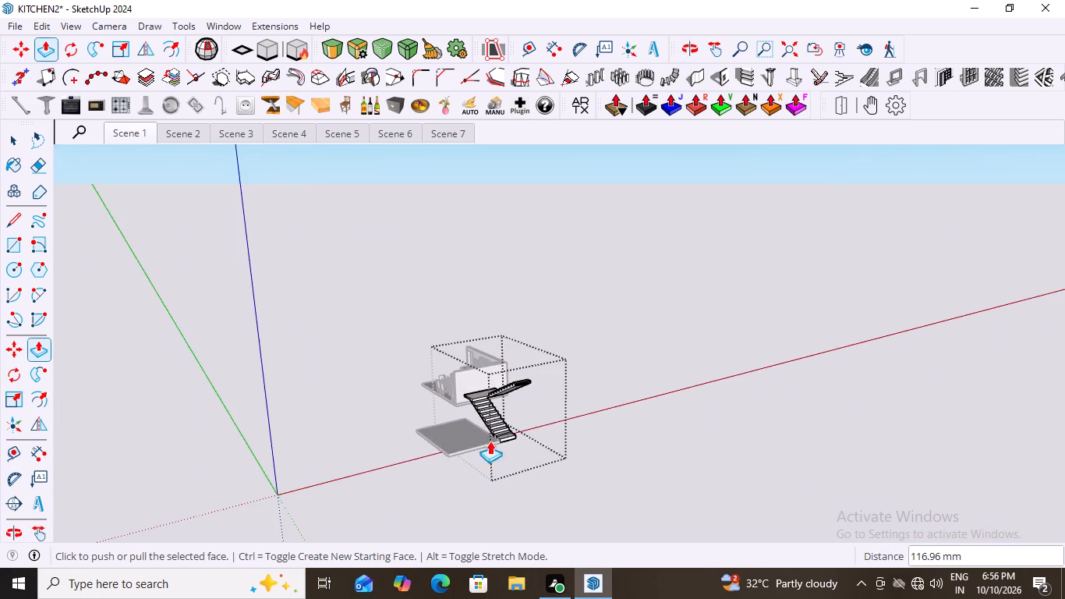
pyautogui.scroll(13, 490, 428)
pyautogui.scroll(11, 483, 434)
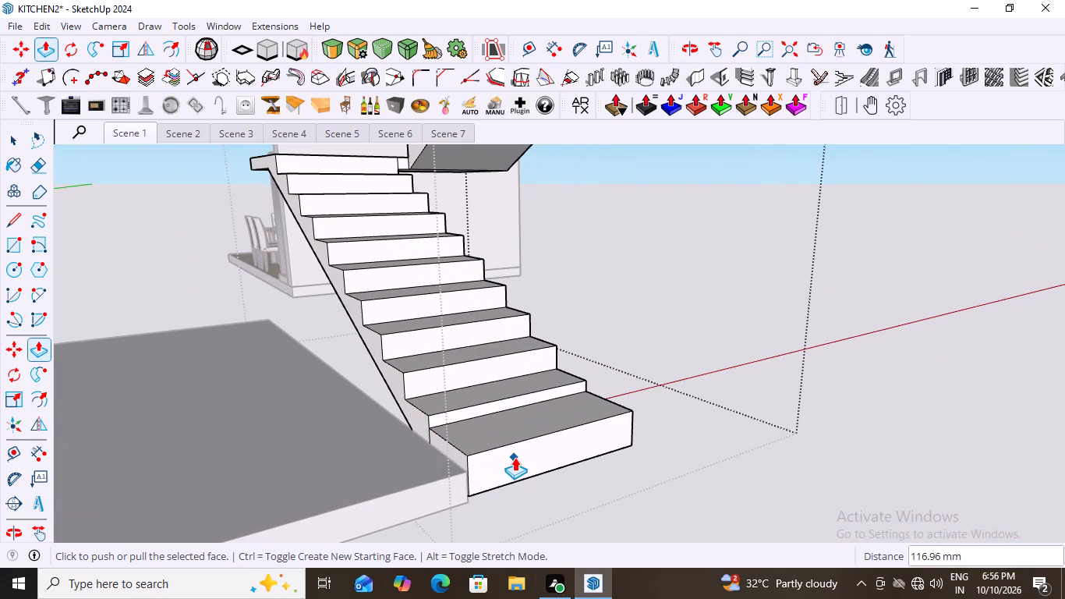
pyautogui.press('space')
pyautogui.click(504, 429)
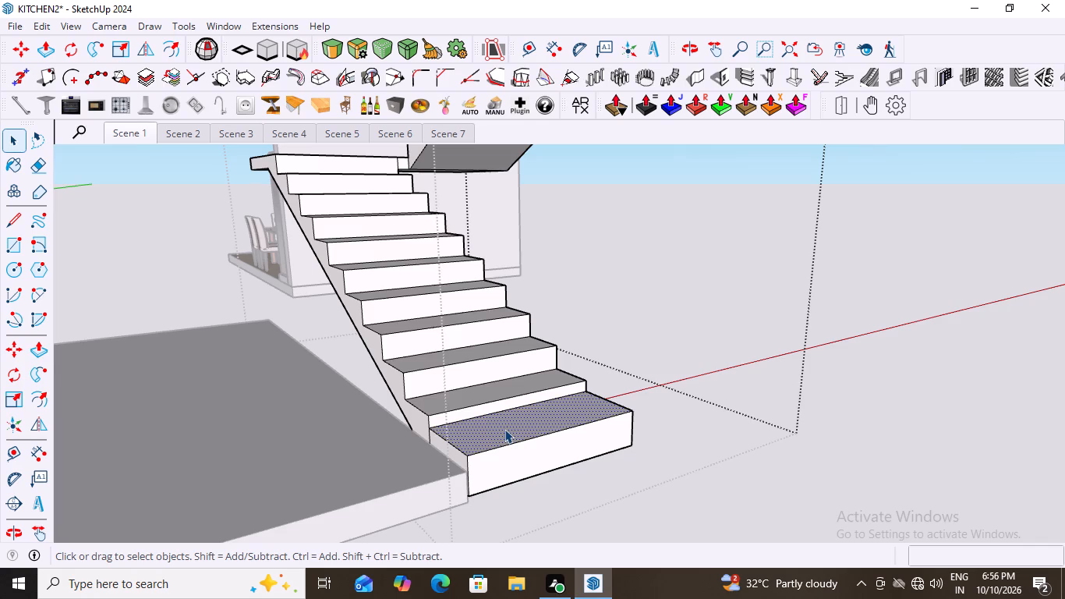
pyautogui.press('p')
pyautogui.click(508, 418)
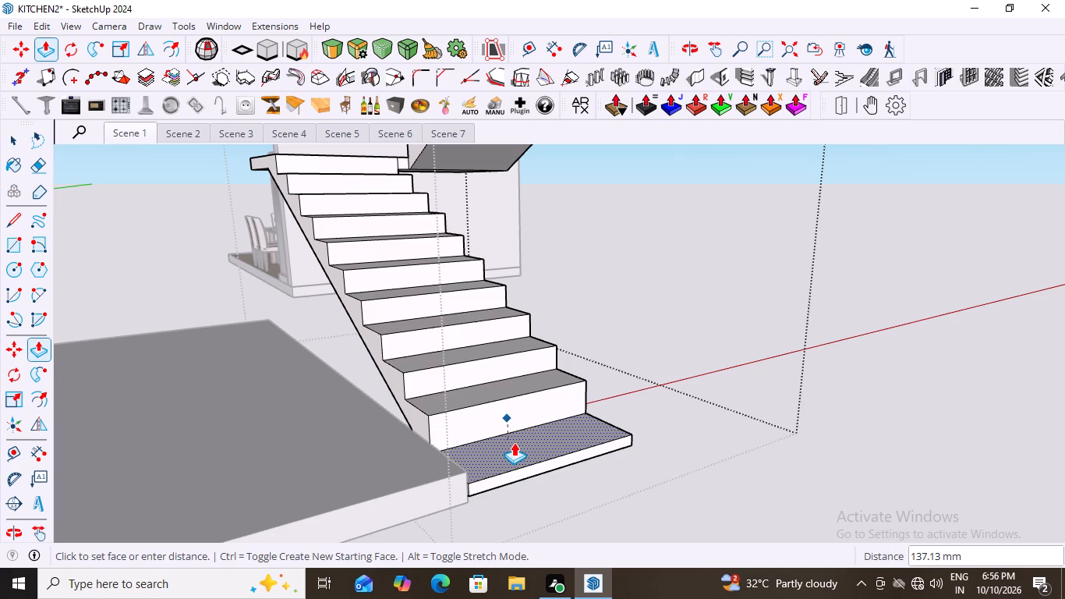
pyautogui.click(514, 442)
pyautogui.press('space')
pyautogui.click(659, 351)
# Examine the reworked staircase together with the slab and kitchen, and close the staircase group.
pyautogui.moveTo(617, 496); pyautogui.dragTo(487, 487, button='middle')
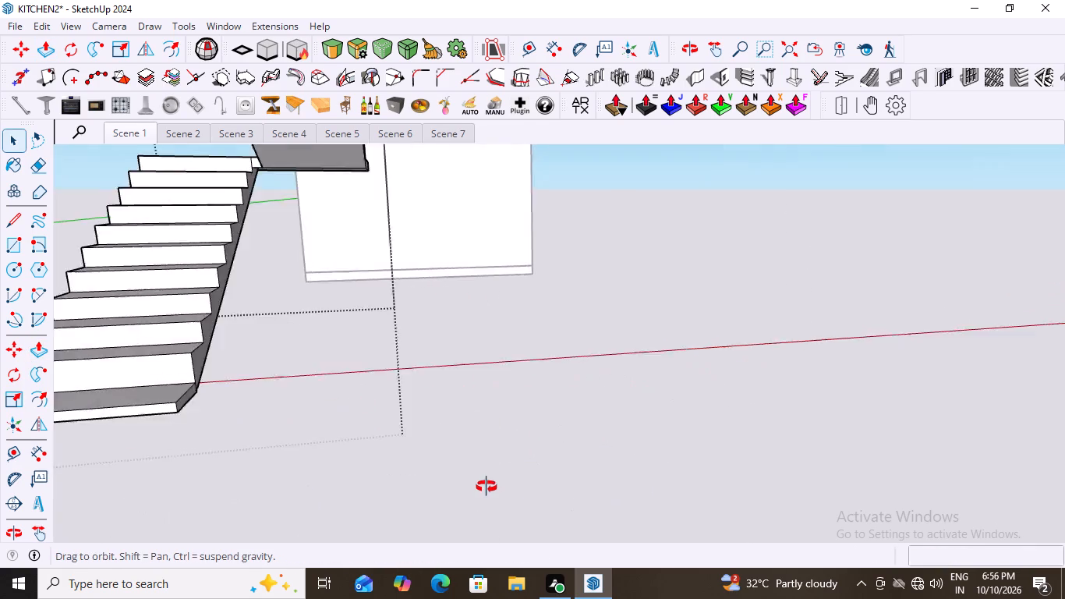
pyautogui.moveTo(487, 487); pyautogui.dragTo(522, 498, button='middle')
pyautogui.scroll(-9, 645, 477)
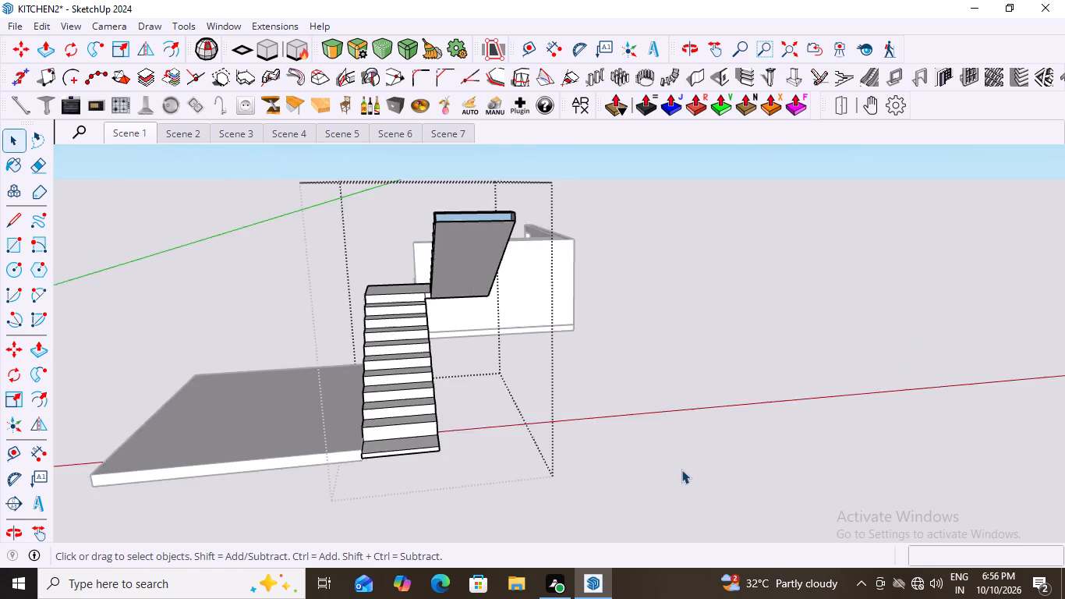
pyautogui.scroll(-6, 681, 470)
pyautogui.scroll(-1, 1064, 446)
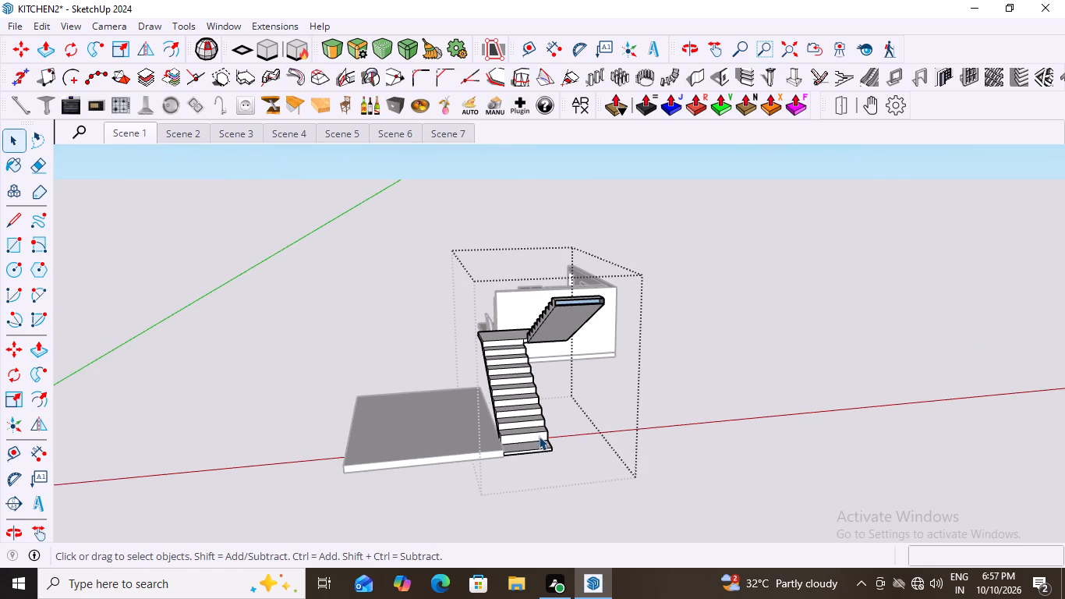
pyautogui.moveTo(539, 436); pyautogui.dragTo(784, 467, button='middle')
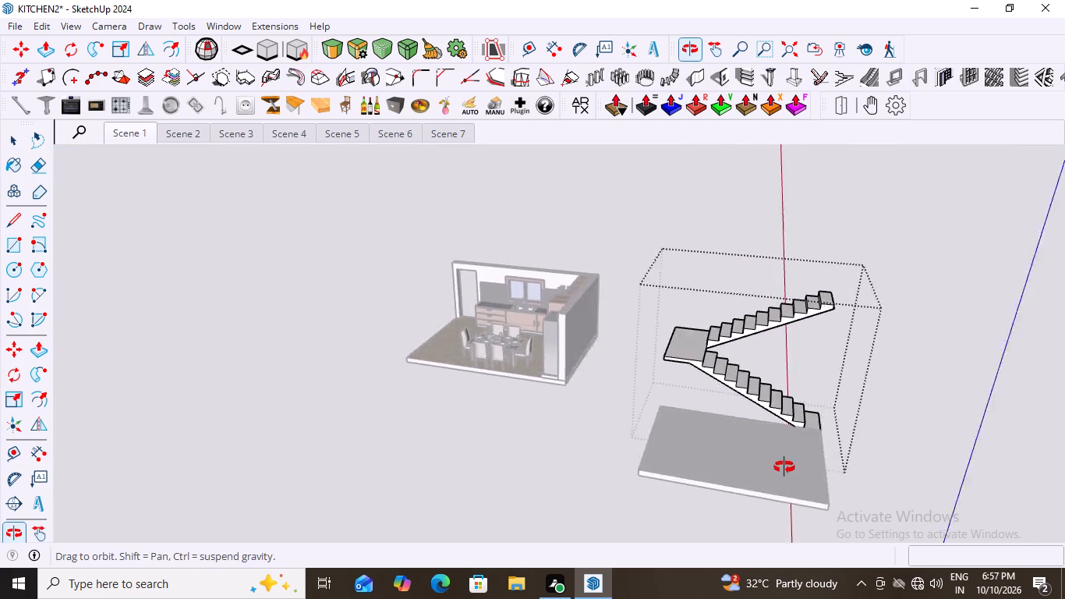
pyautogui.moveTo(784, 467); pyautogui.dragTo(869, 467, button='middle')
pyautogui.scroll(-9, 504, 437)
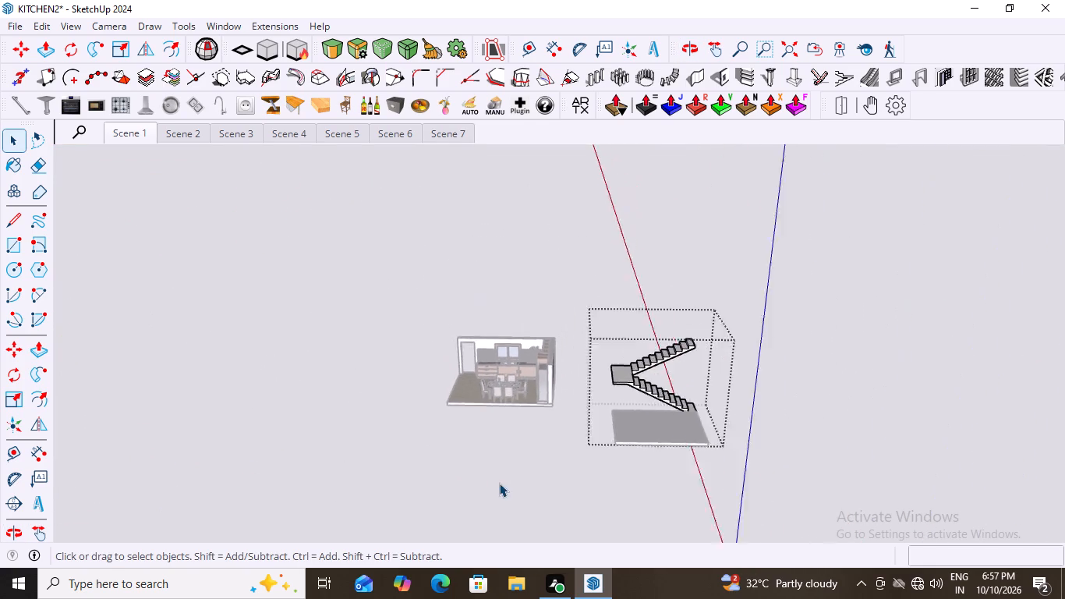
pyautogui.scroll(-2, 499, 483)
pyautogui.moveTo(697, 508); pyautogui.dragTo(728, 487, button='middle')
pyautogui.doubleClick(680, 321)
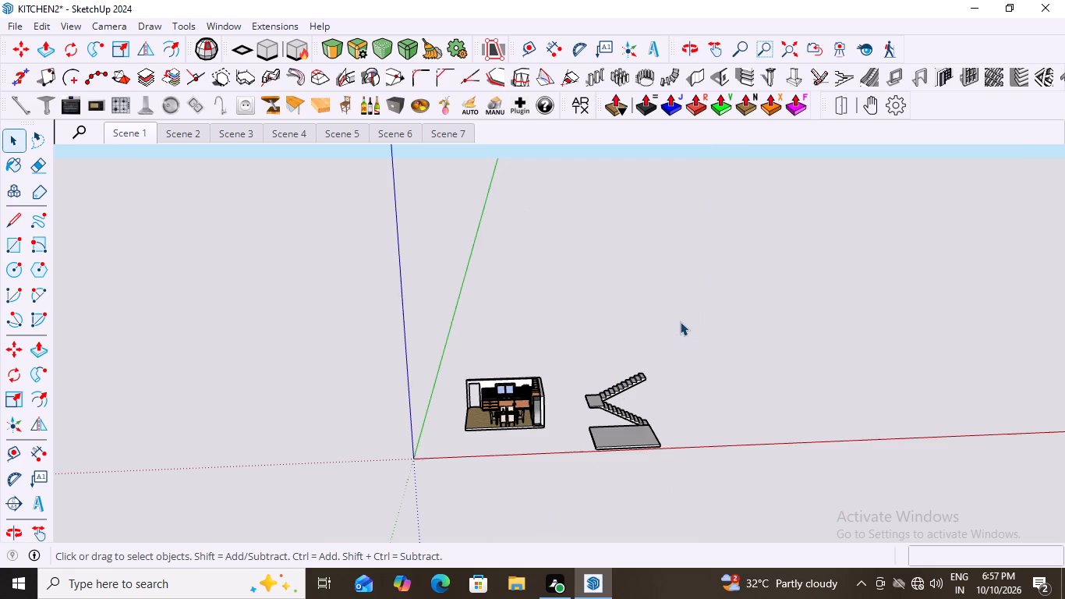
# Browse the 1001bit staircase types and choose type 12, the spiral staircase with closed risers.
pyautogui.scroll(8, 641, 439)
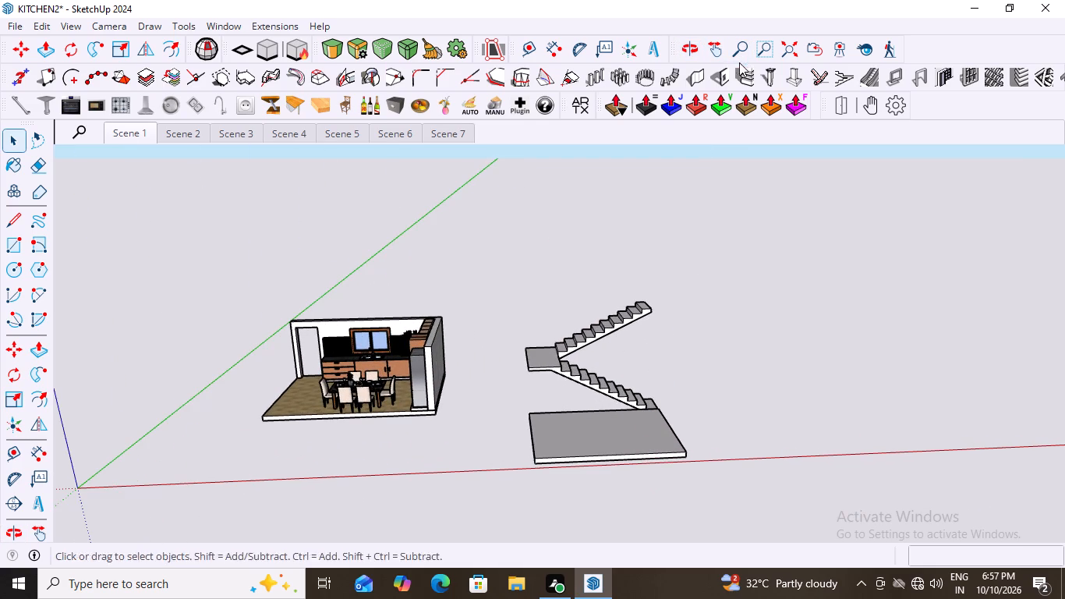
pyautogui.click(848, 75)
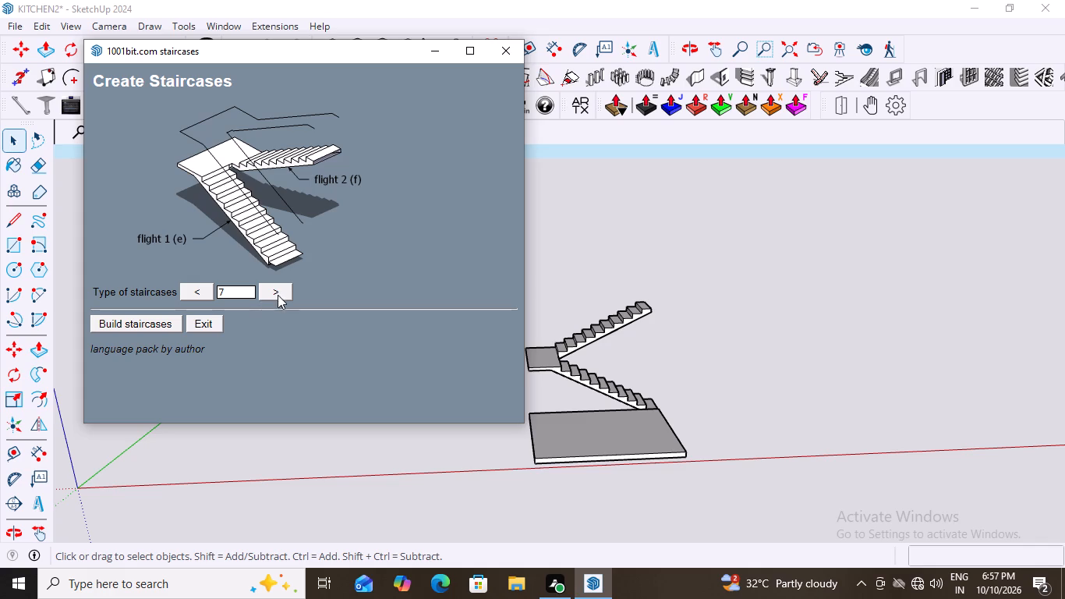
pyautogui.click(285, 289)
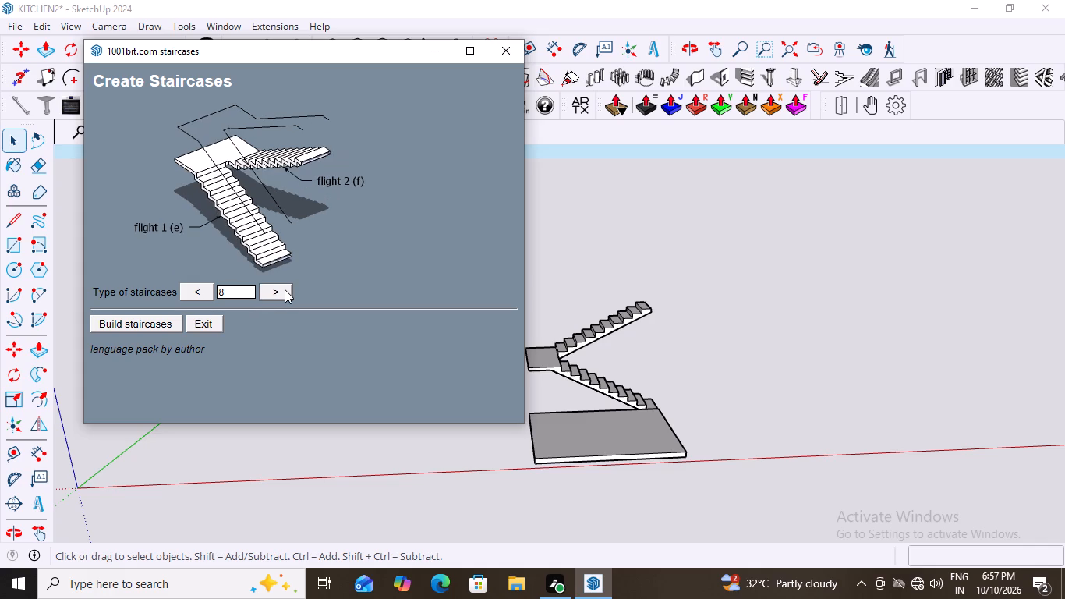
pyautogui.click(285, 289)
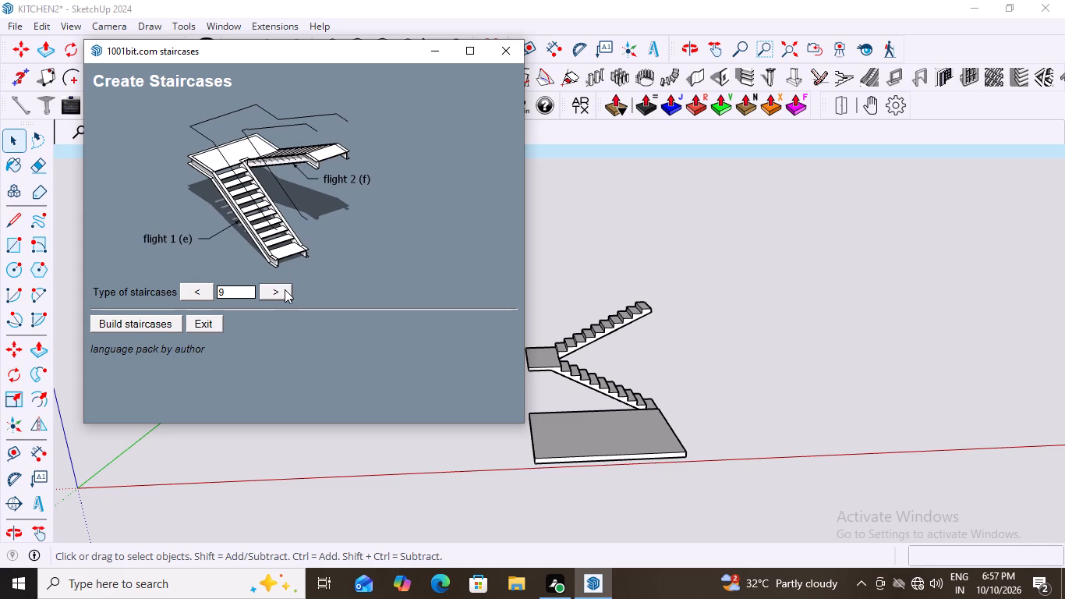
pyautogui.click(285, 289)
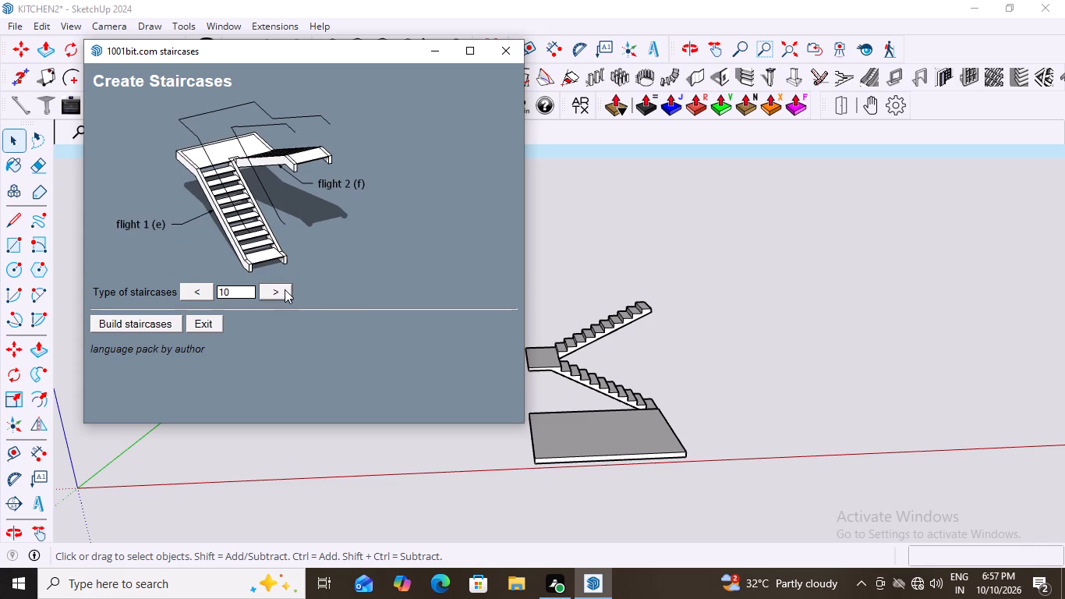
pyautogui.click(285, 289)
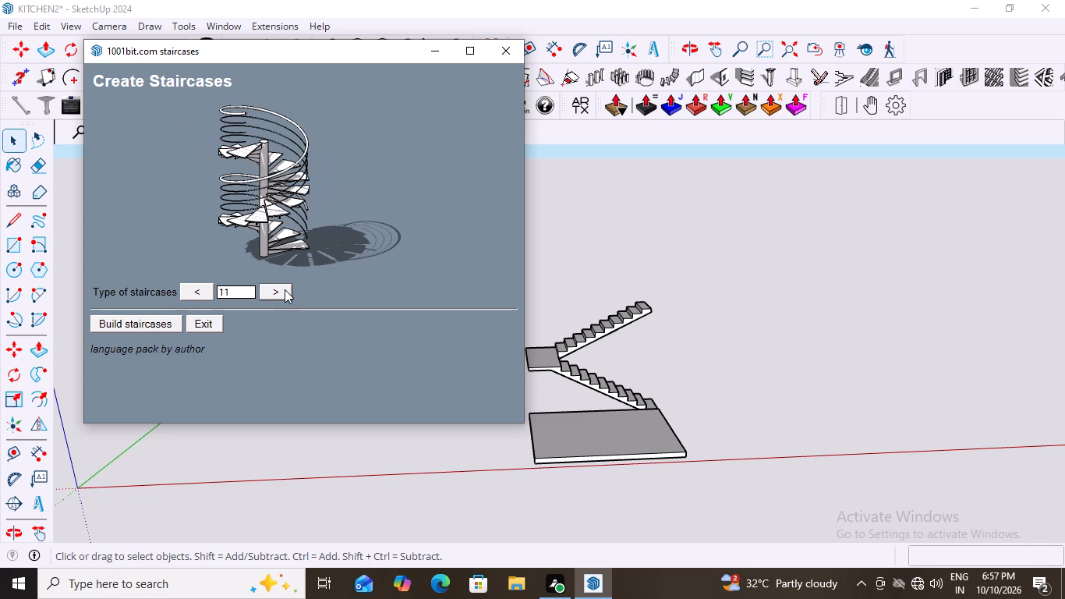
pyautogui.click(285, 289)
pyautogui.click(285, 289)
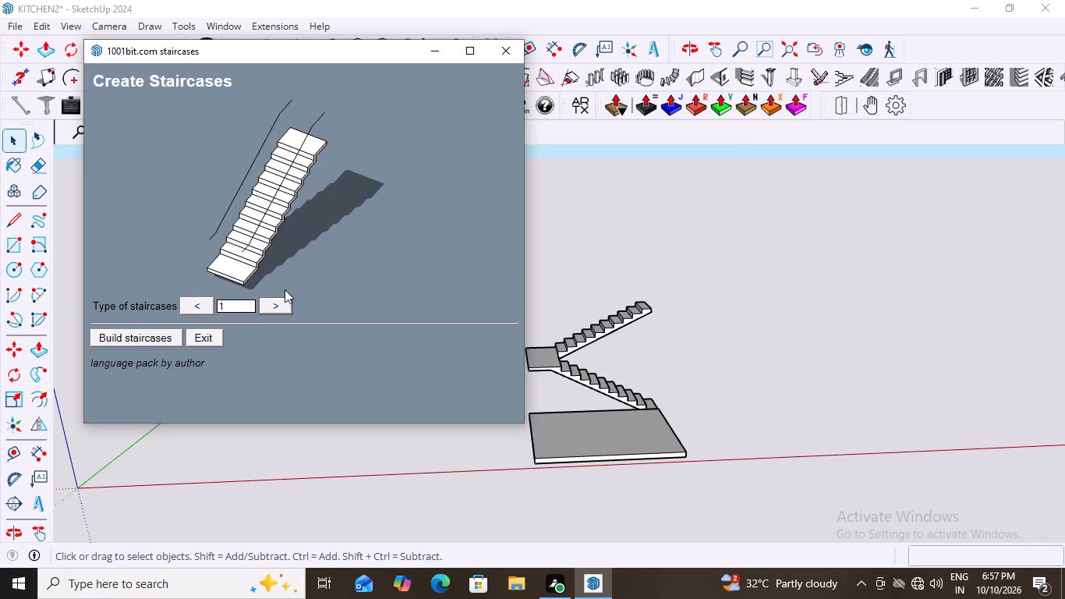
pyautogui.tripleClick(283, 310)
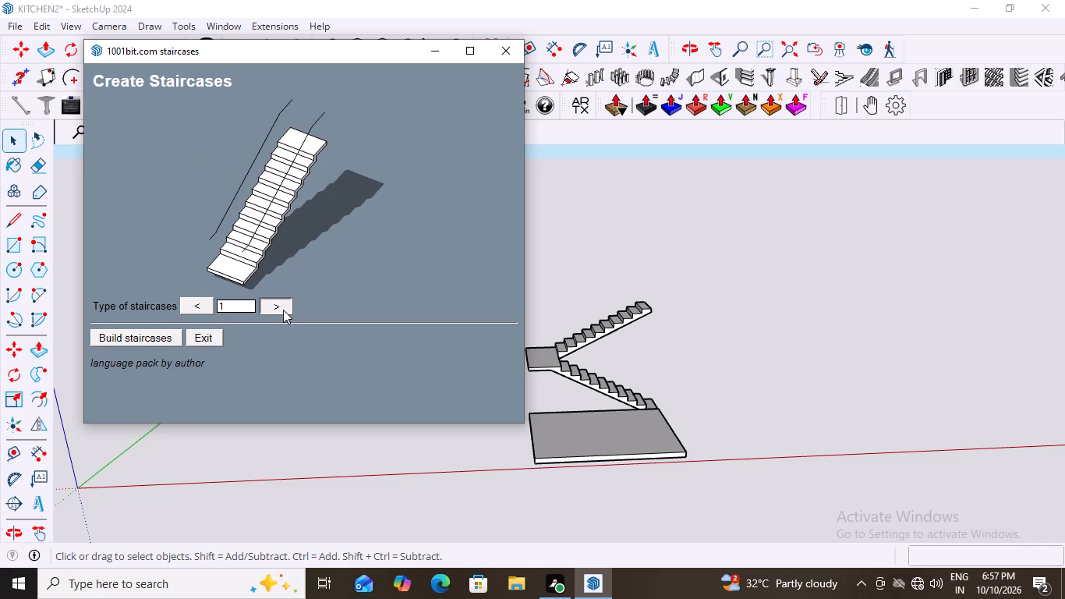
pyautogui.tripleClick(283, 310)
pyautogui.click(283, 310)
pyautogui.doubleClick(283, 310)
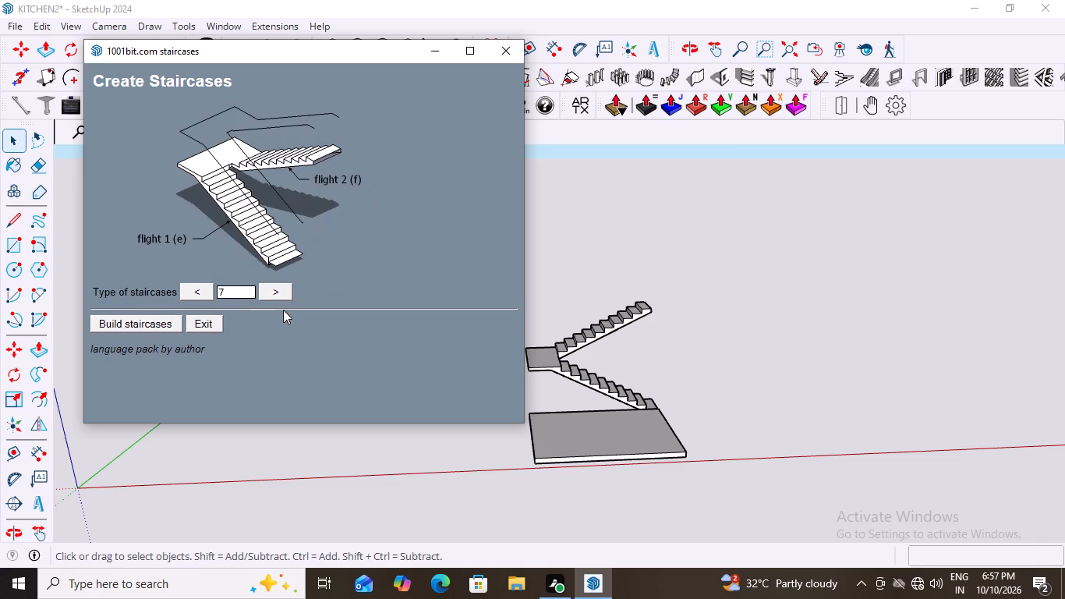
pyautogui.click(280, 296)
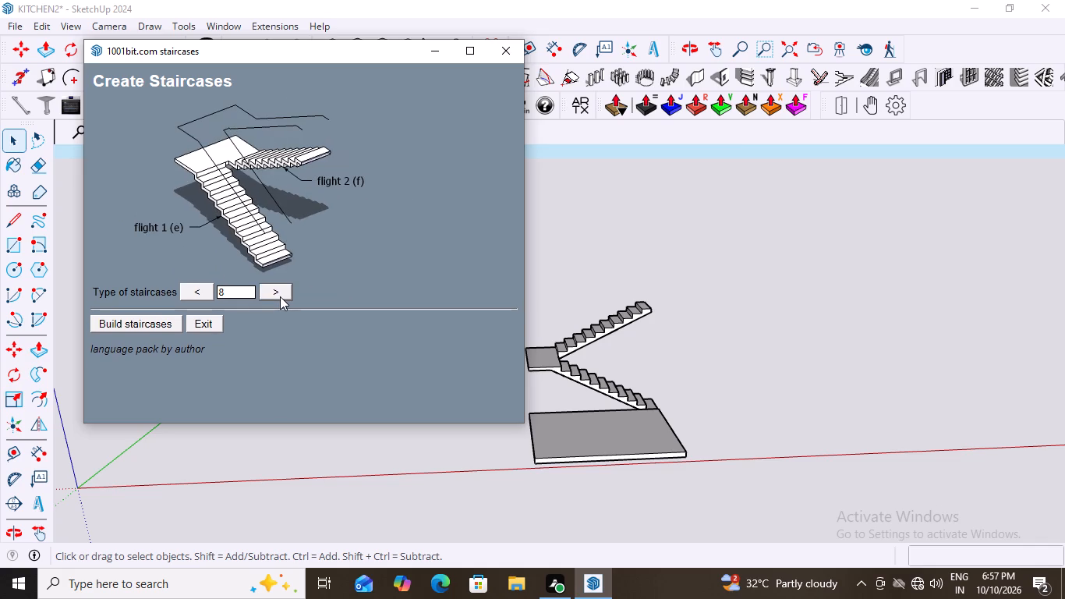
pyautogui.click(280, 296)
pyautogui.click(280, 296)
pyautogui.click(280, 296)
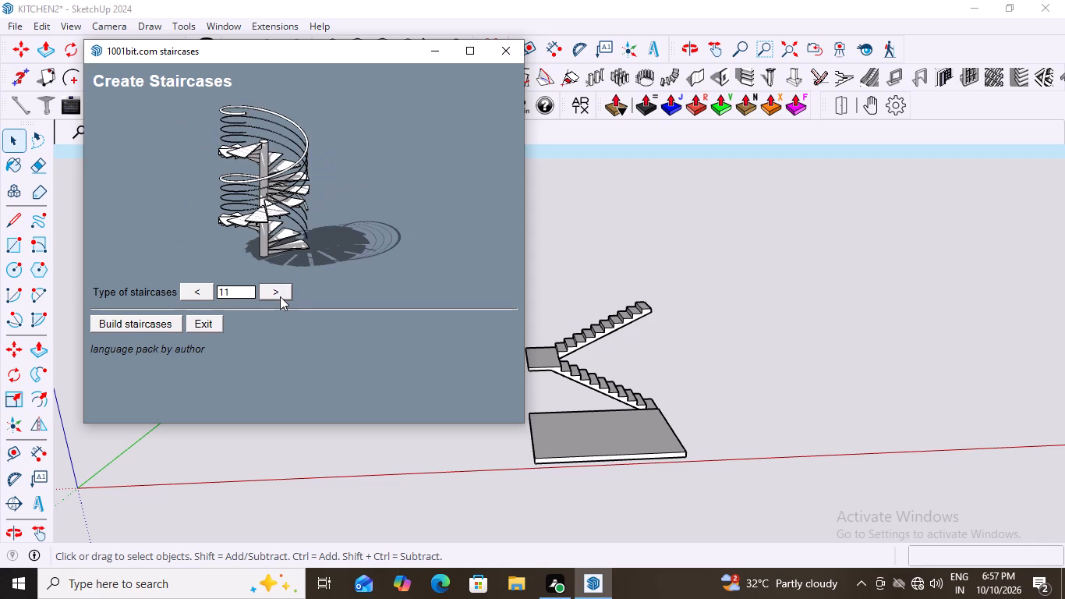
pyautogui.click(280, 296)
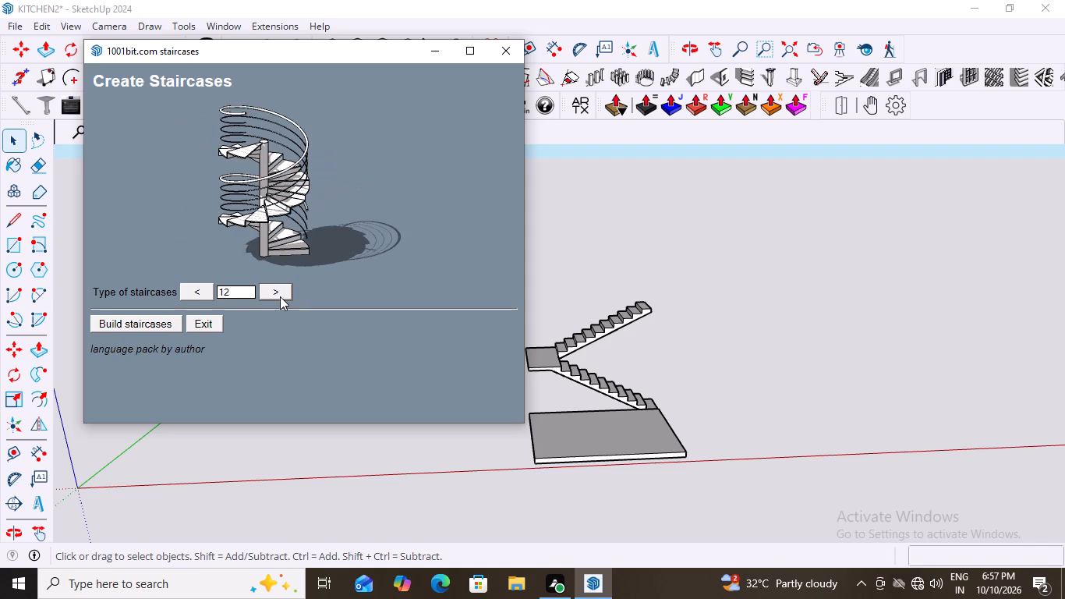
# Build the spiral staircase with 1000 mm steps, 20 risers of 150 mm and handrails, centred on the slab's front corner nearest the kitchen.
pyautogui.click(130, 324)
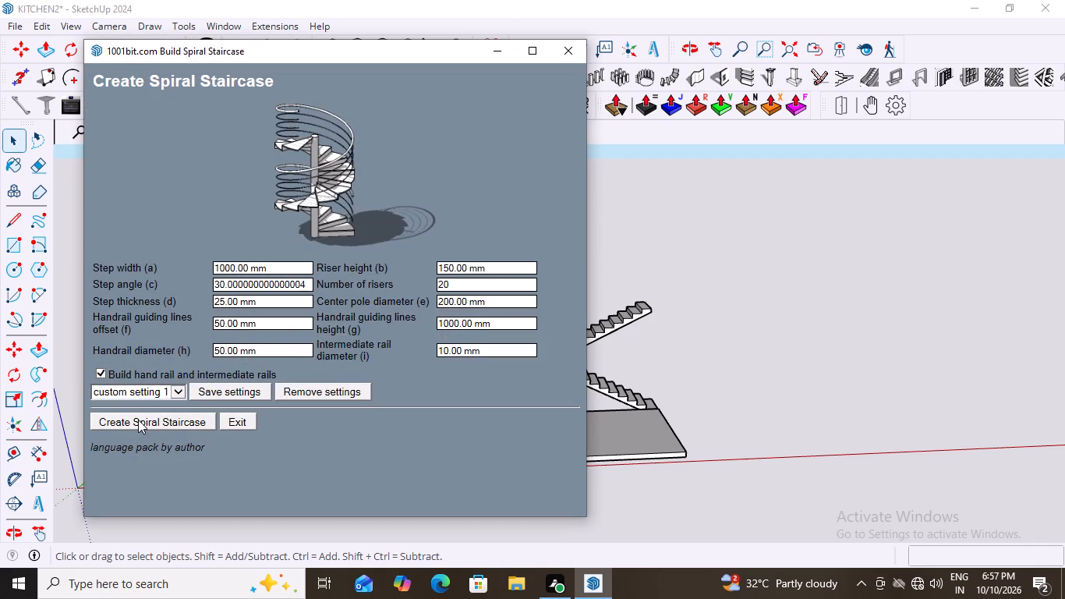
pyautogui.click(138, 420)
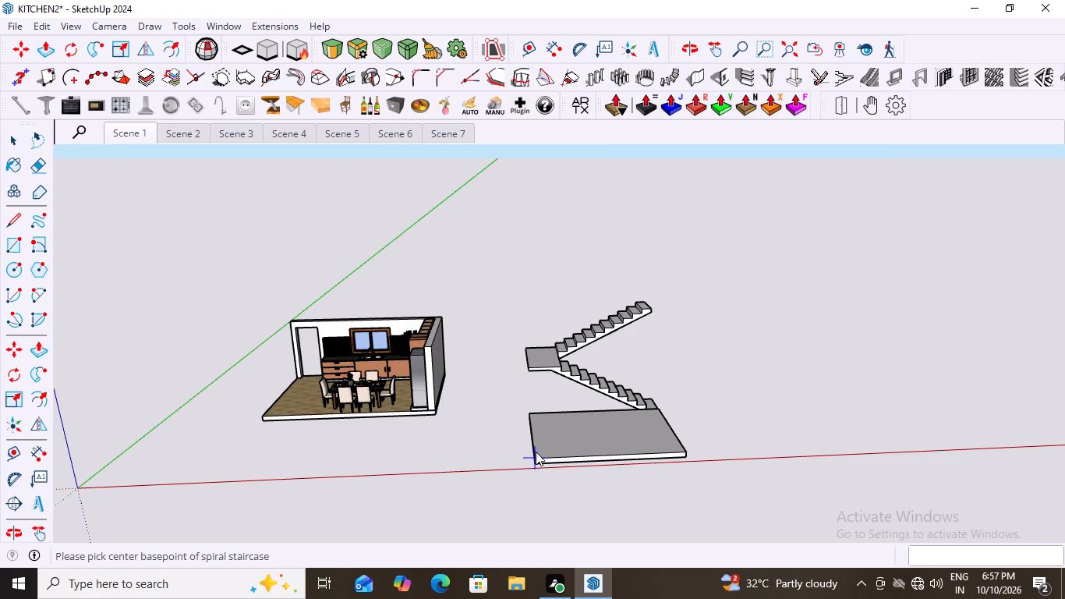
pyautogui.scroll(7, 536, 454)
pyautogui.click(536, 461)
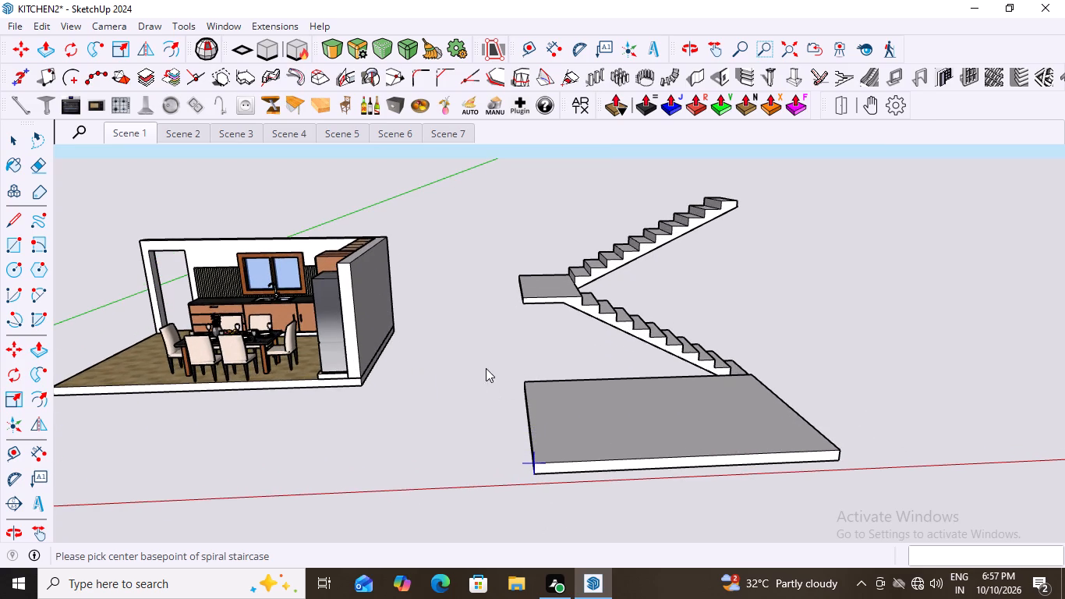
pyautogui.scroll(-7, 470, 501)
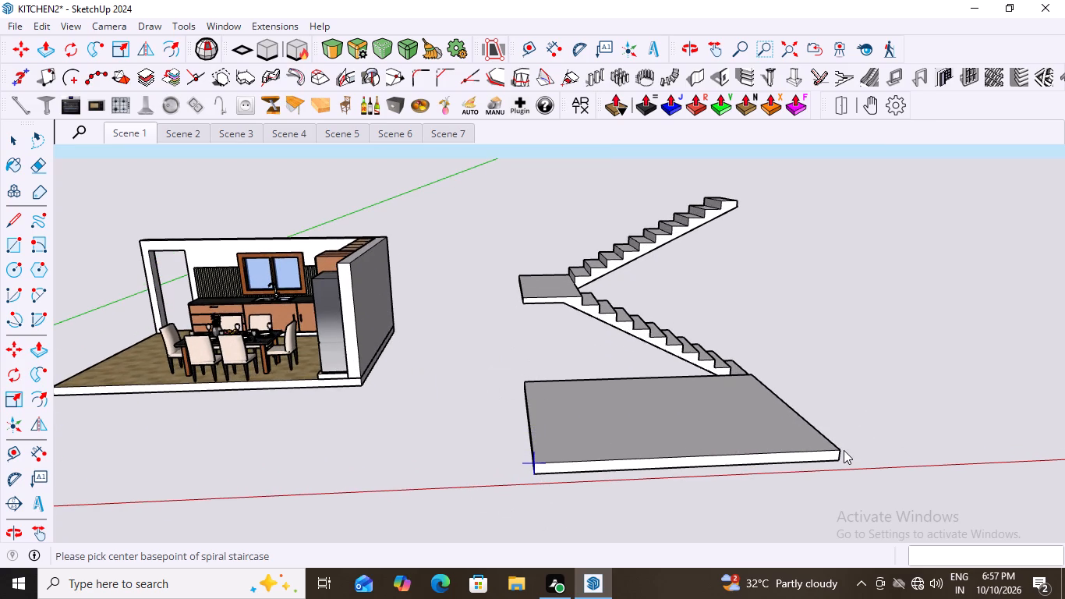
pyautogui.doubleClick(840, 449)
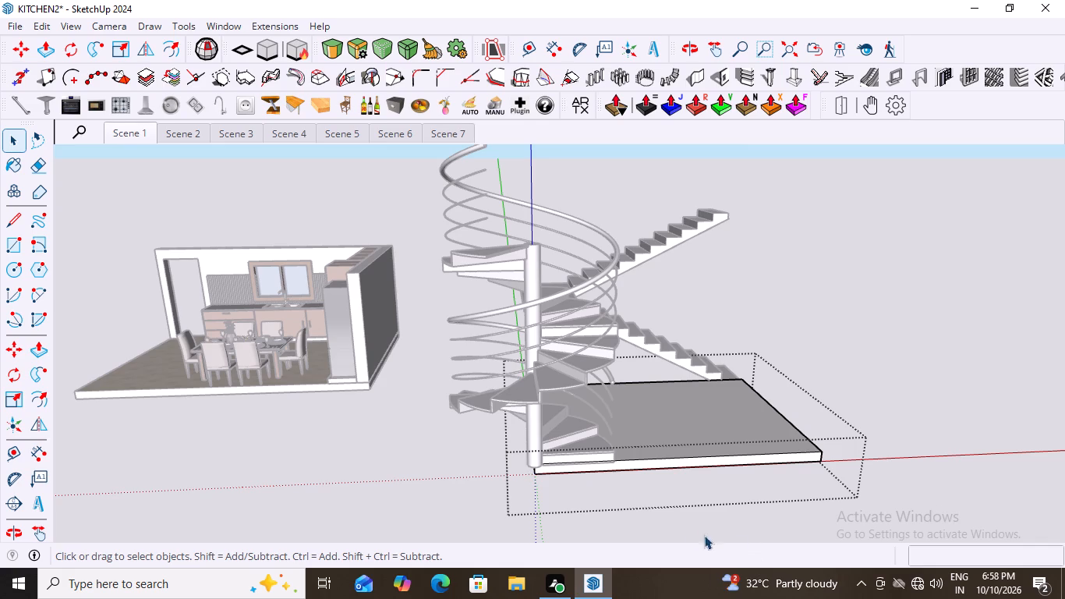
pyautogui.scroll(-6, 674, 483)
pyautogui.press('space')
pyautogui.doubleClick(807, 367)
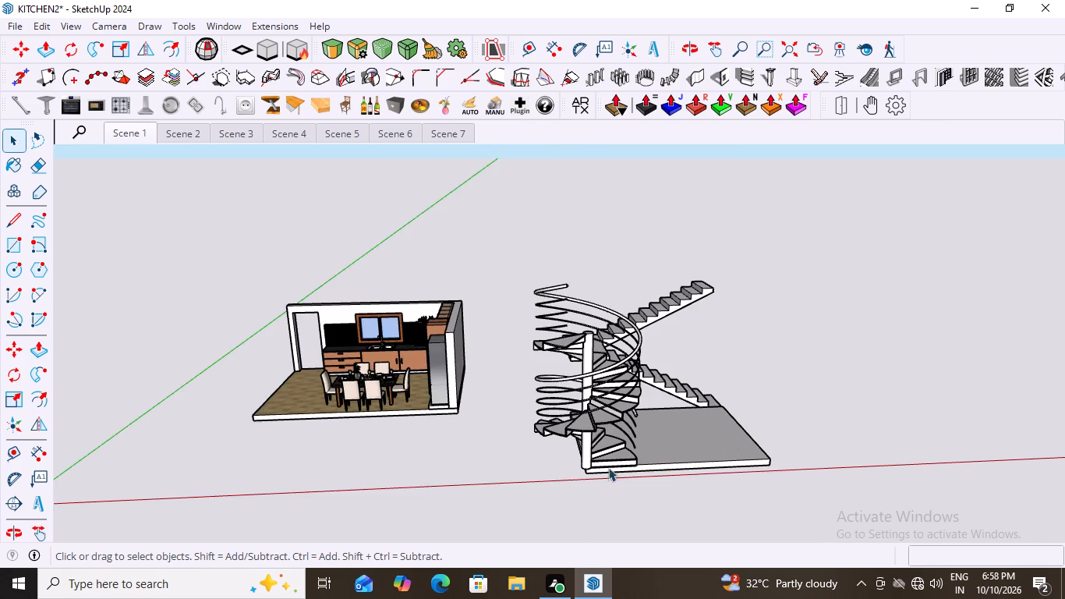
# Move the spiral staircase about 349 mm so the base of its centre pole sits on the slab's front corner.
pyautogui.moveTo(611, 468); pyautogui.dragTo(504, 439, button='middle')
pyautogui.scroll(-3, 508, 438)
pyautogui.scroll(13, 416, 450)
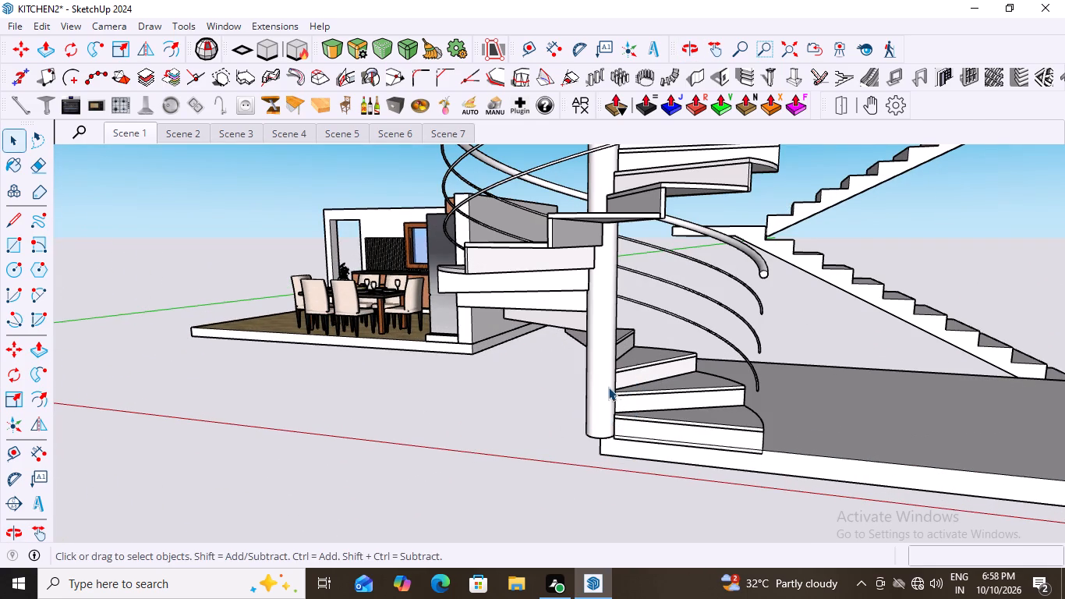
pyautogui.click(600, 386)
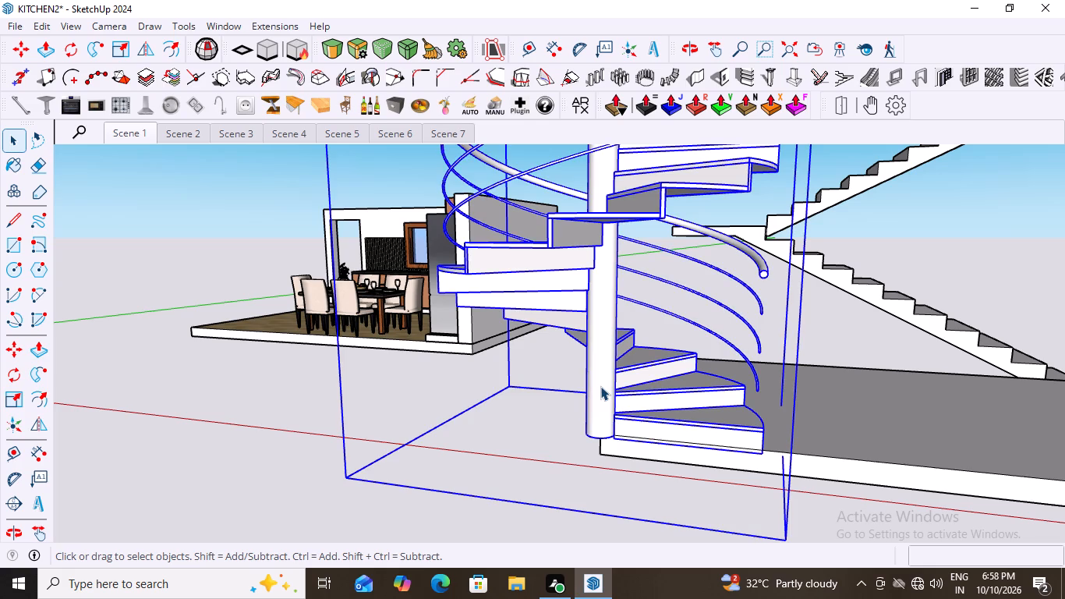
pyautogui.press('m')
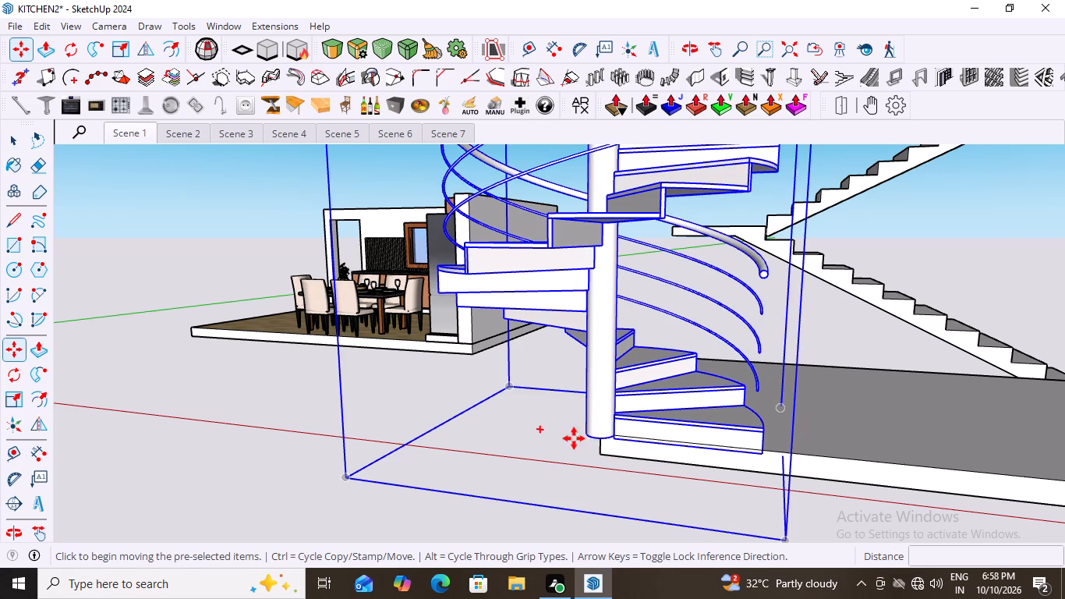
pyautogui.click(586, 436)
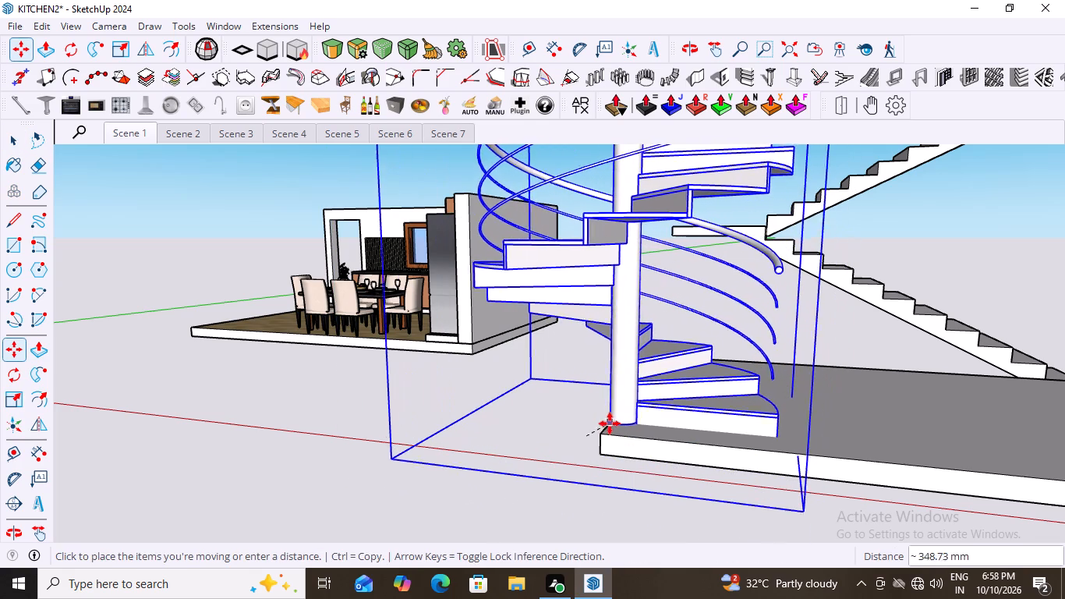
pyautogui.click(607, 427)
pyautogui.scroll(-7, 739, 393)
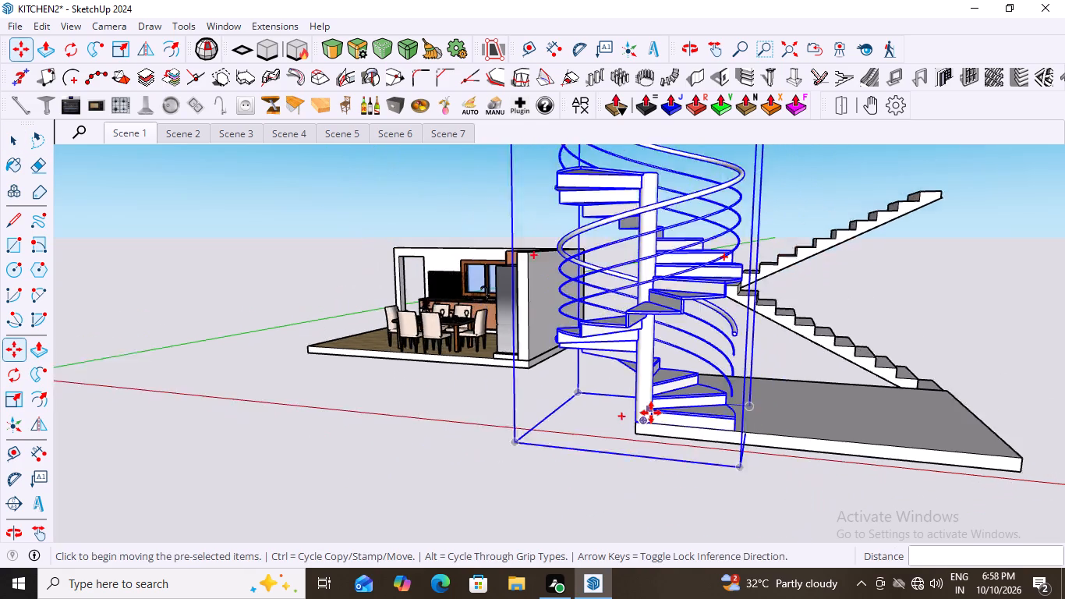
pyautogui.scroll(-4, 651, 413)
pyautogui.press('space')
pyautogui.doubleClick(752, 264)
# Examine the spiral staircase on the slab from several sides, together with the two-flight staircase and the kitchen.
pyautogui.moveTo(651, 382); pyautogui.dragTo(576, 403, button='middle')
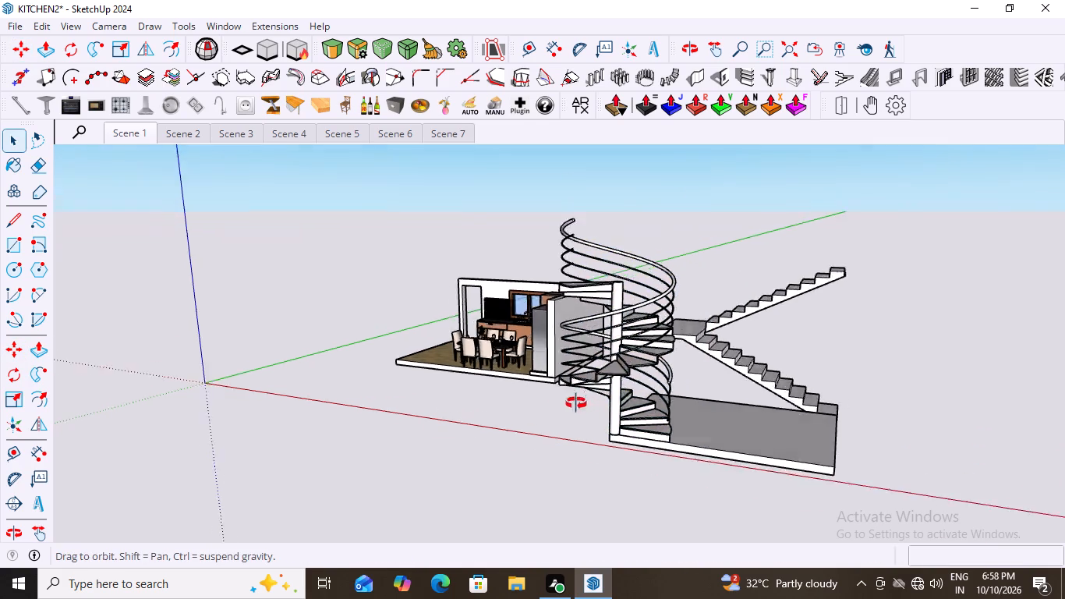
pyautogui.moveTo(576, 403); pyautogui.dragTo(695, 429, button='middle')
pyautogui.scroll(4, 670, 328)
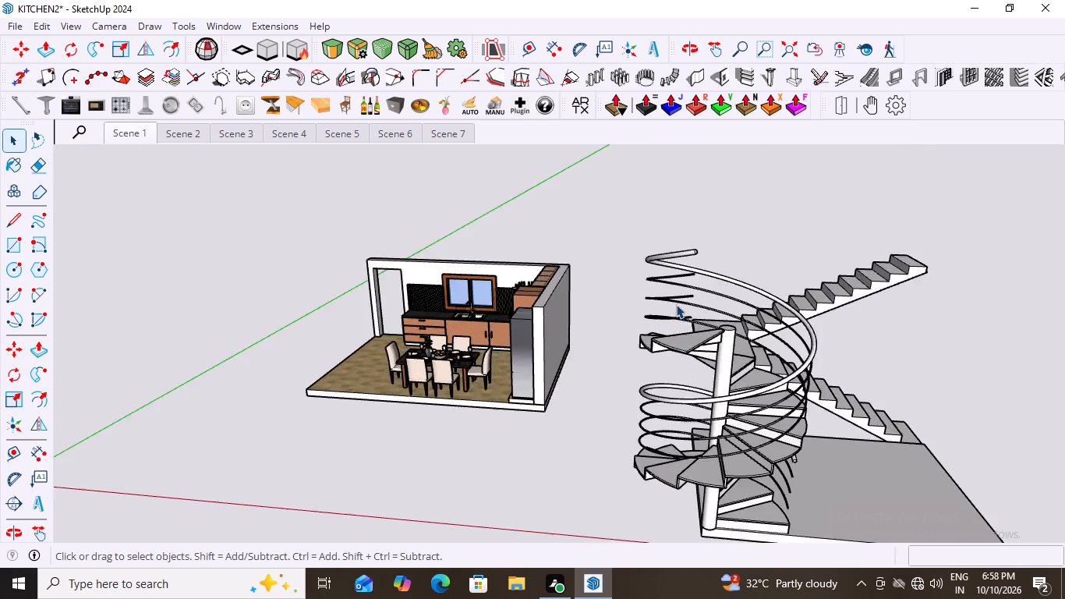
pyautogui.scroll(5, 676, 304)
pyautogui.scroll(-10, 570, 330)
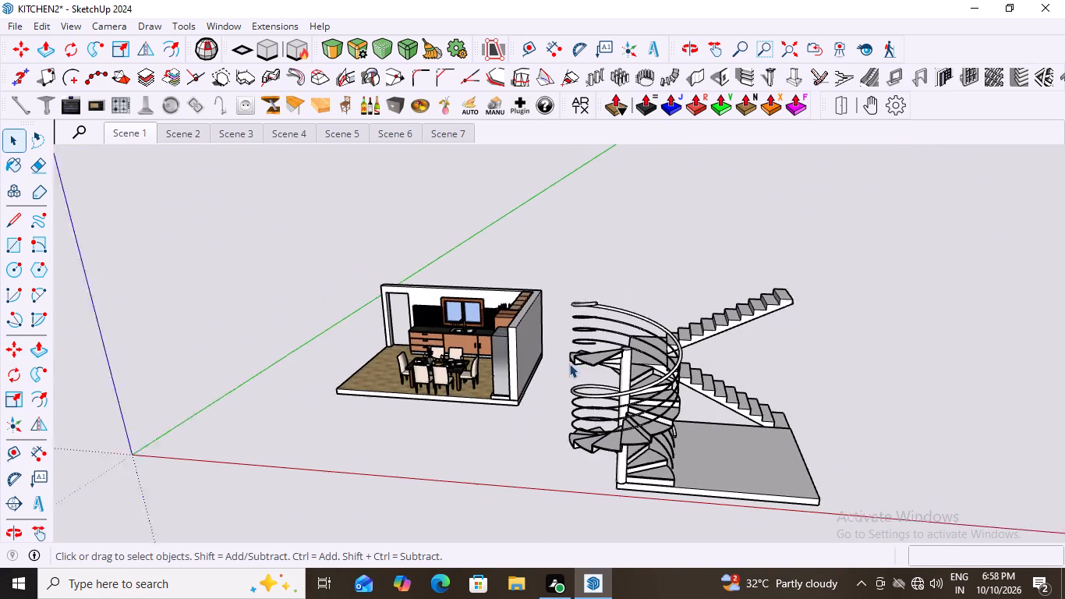
pyautogui.moveTo(704, 425); pyautogui.dragTo(443, 430, button='middle')
pyautogui.scroll(10, 372, 413)
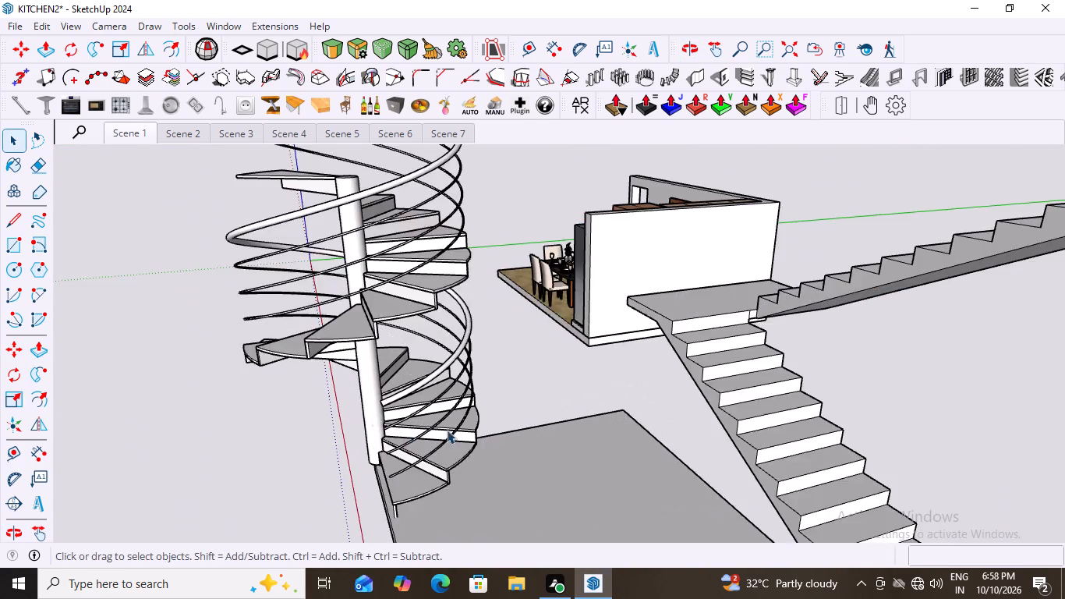
pyautogui.scroll(6, 447, 430)
pyautogui.scroll(-7, 460, 427)
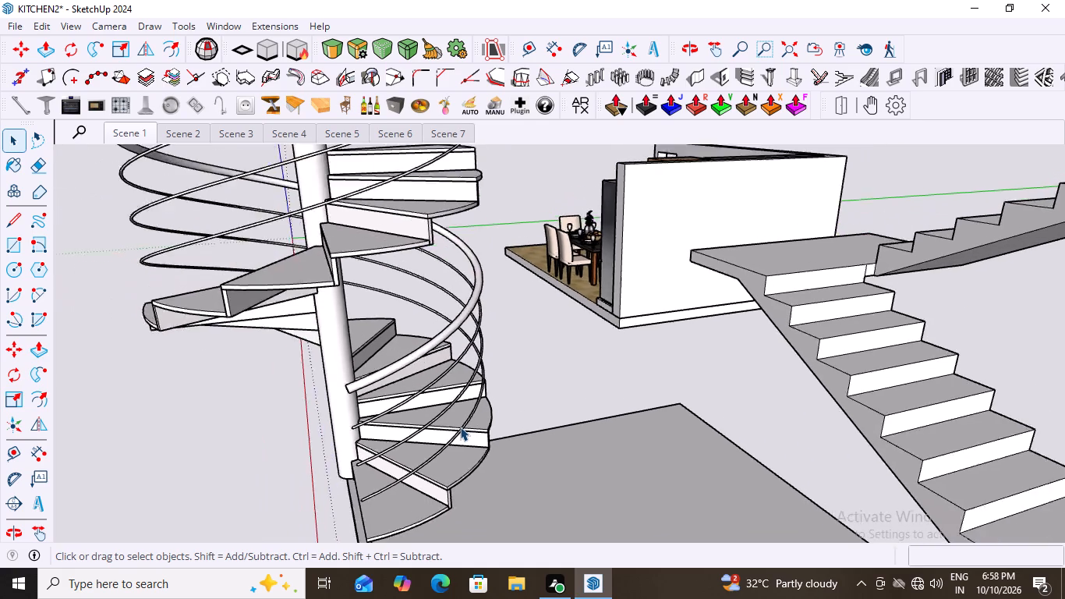
pyautogui.scroll(-6, 460, 427)
pyautogui.moveTo(415, 445); pyautogui.dragTo(550, 438, button='middle')
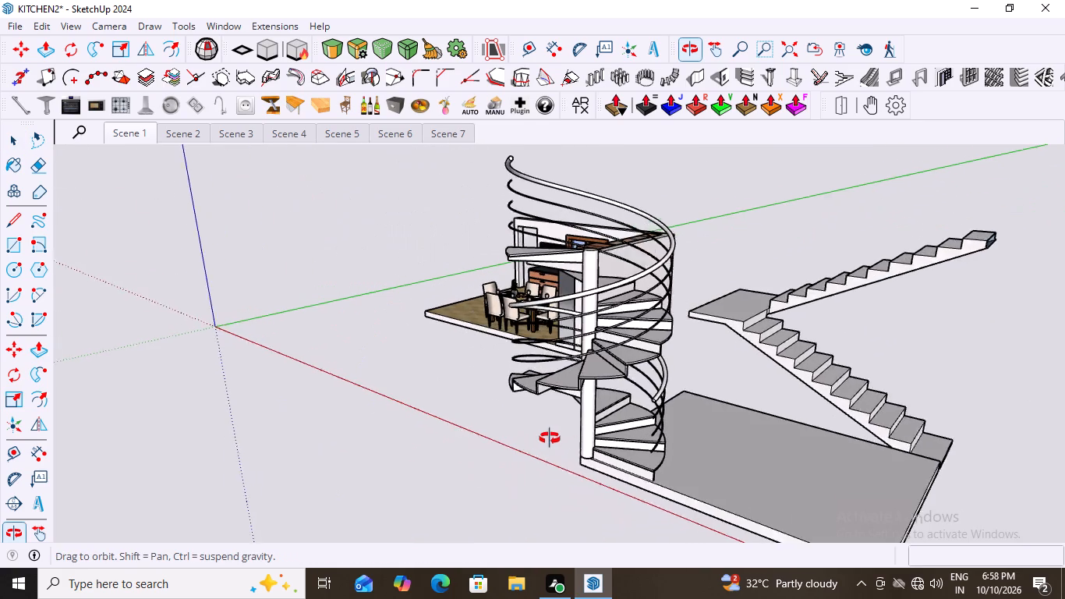
pyautogui.moveTo(550, 438); pyautogui.dragTo(584, 465, button='middle')
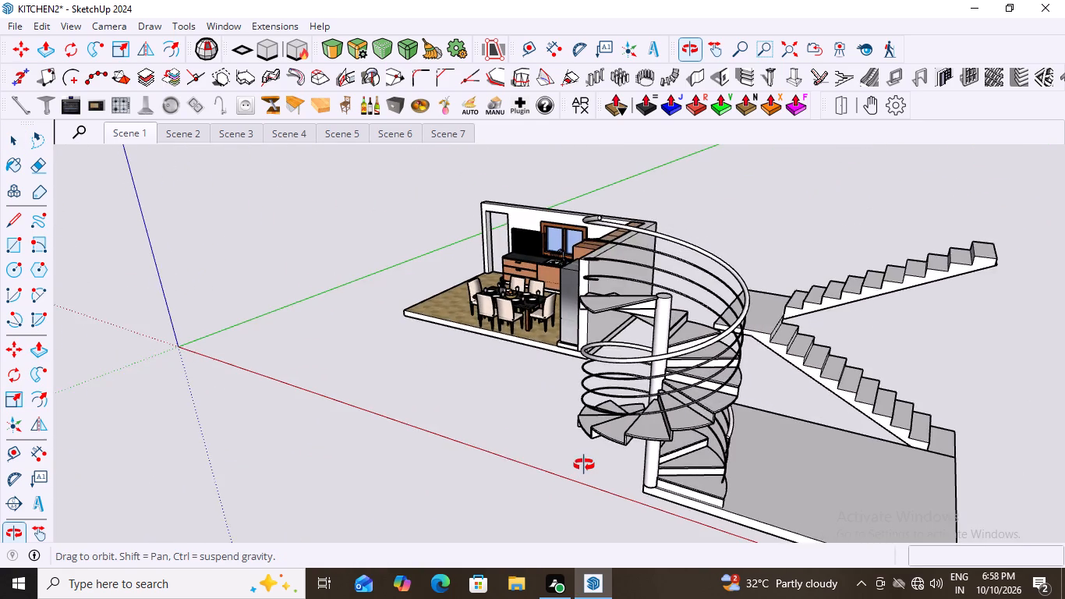
pyautogui.moveTo(584, 465); pyautogui.dragTo(603, 459, button='middle')
pyautogui.scroll(-5, 616, 455)
pyautogui.moveTo(614, 448); pyautogui.dragTo(703, 446, button='middle')
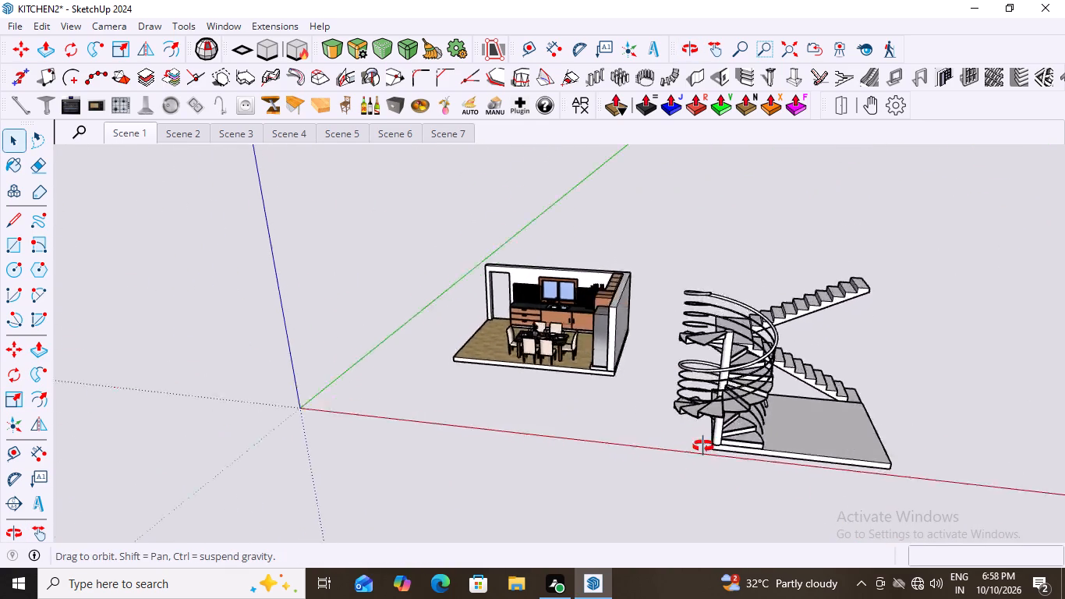
pyautogui.moveTo(703, 446); pyautogui.dragTo(815, 439, button='middle')
# Delete the three thin spiral rails below the main handrail inside the spiral staircase group.
pyautogui.scroll(14, 800, 342)
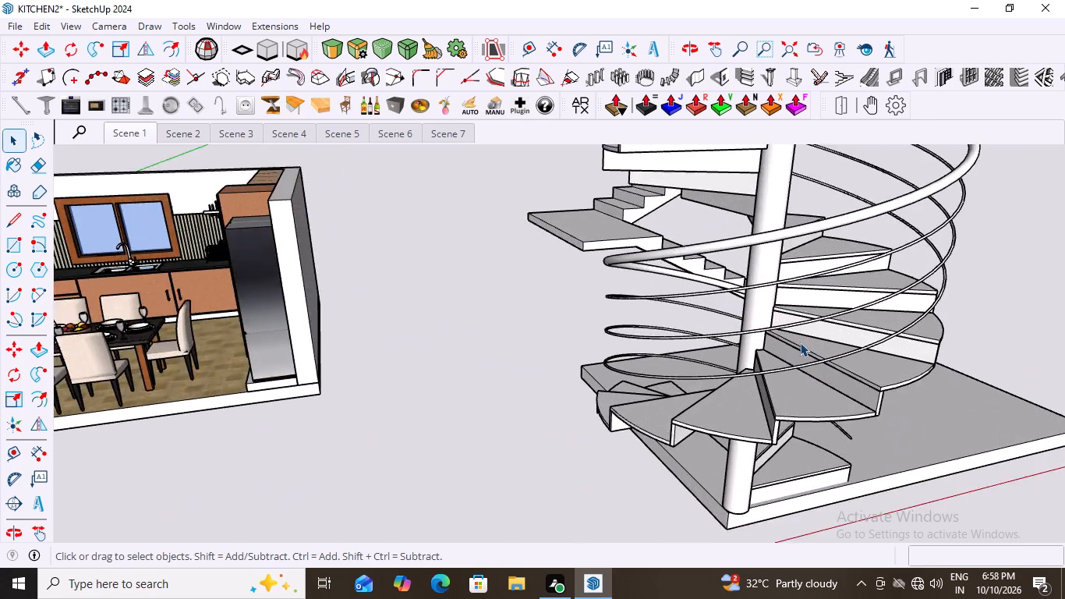
pyautogui.scroll(6, 800, 342)
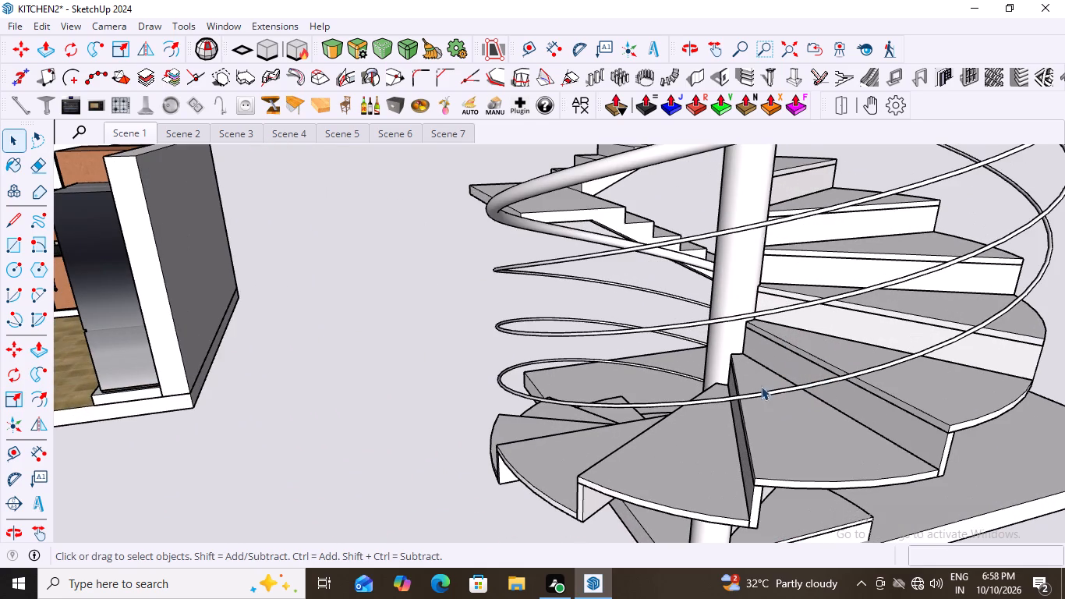
pyautogui.click(758, 393)
pyautogui.tripleClick(758, 393)
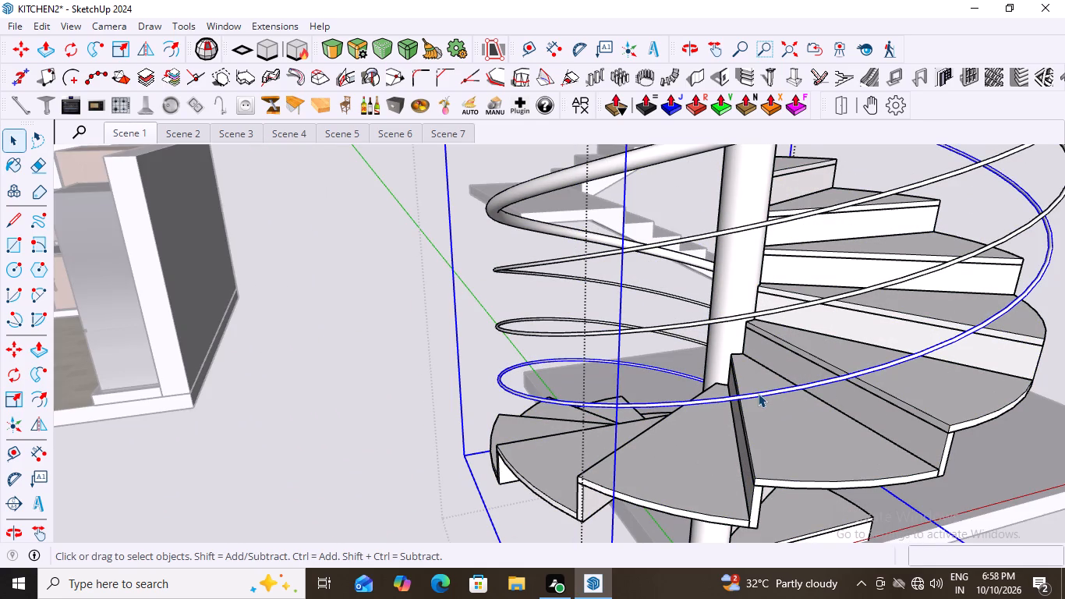
pyautogui.keyDown('shift'); pyautogui.click(720, 321); pyautogui.keyUp('shift')
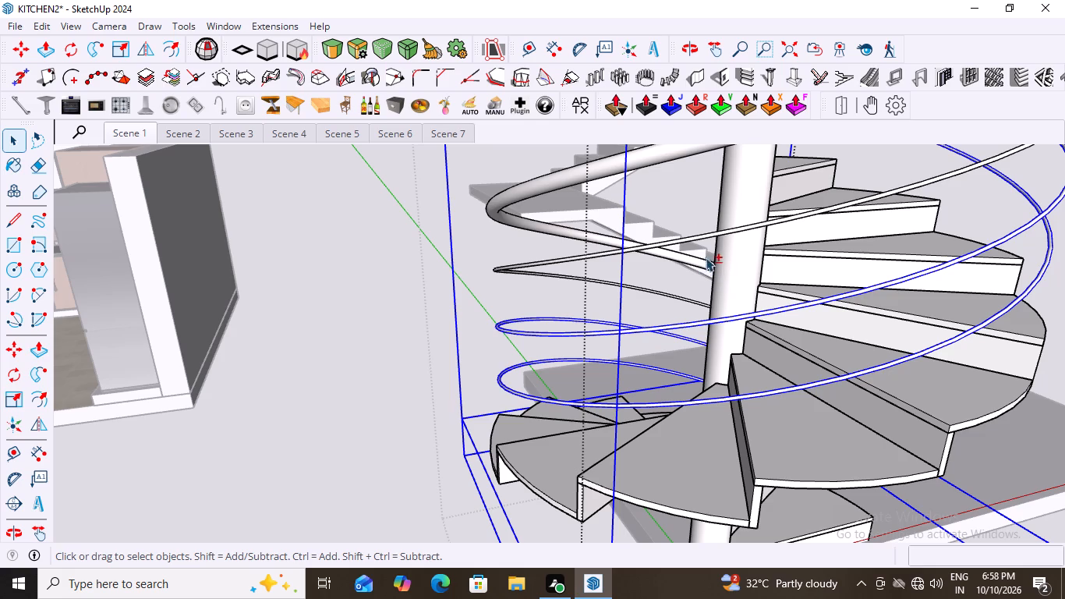
pyautogui.keyDown('shift'); pyautogui.click(697, 235); pyautogui.keyUp('shift')
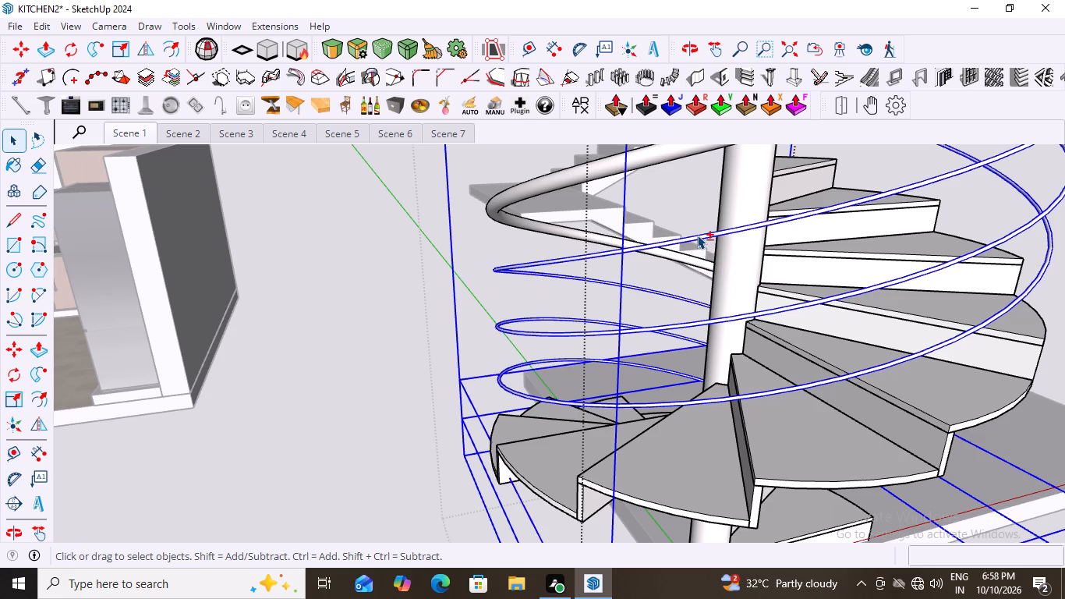
pyautogui.press('Delete')
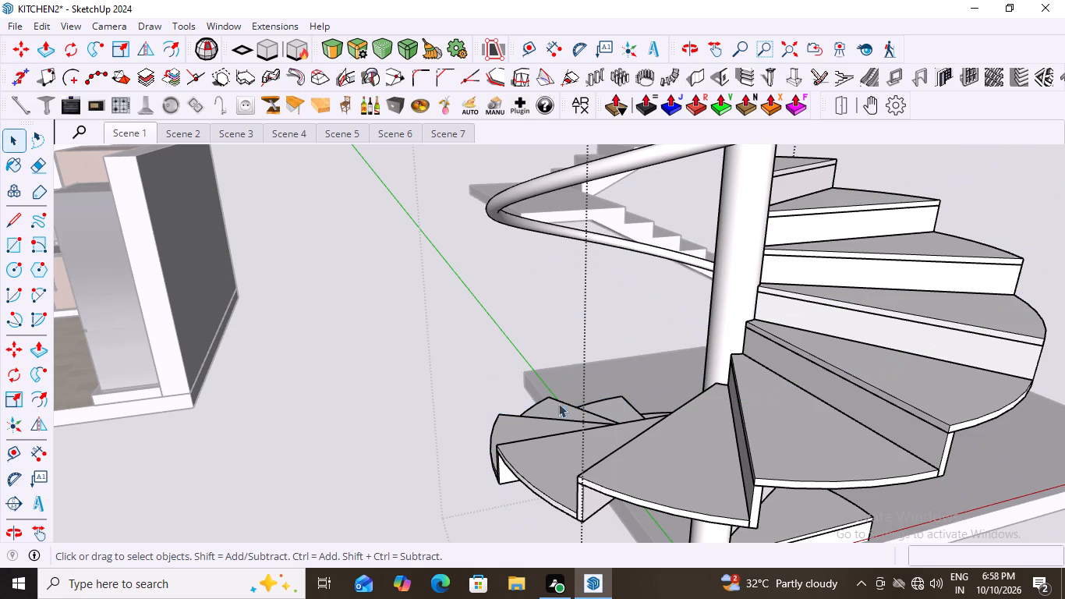
pyautogui.scroll(-9, 535, 404)
pyautogui.click(859, 287)
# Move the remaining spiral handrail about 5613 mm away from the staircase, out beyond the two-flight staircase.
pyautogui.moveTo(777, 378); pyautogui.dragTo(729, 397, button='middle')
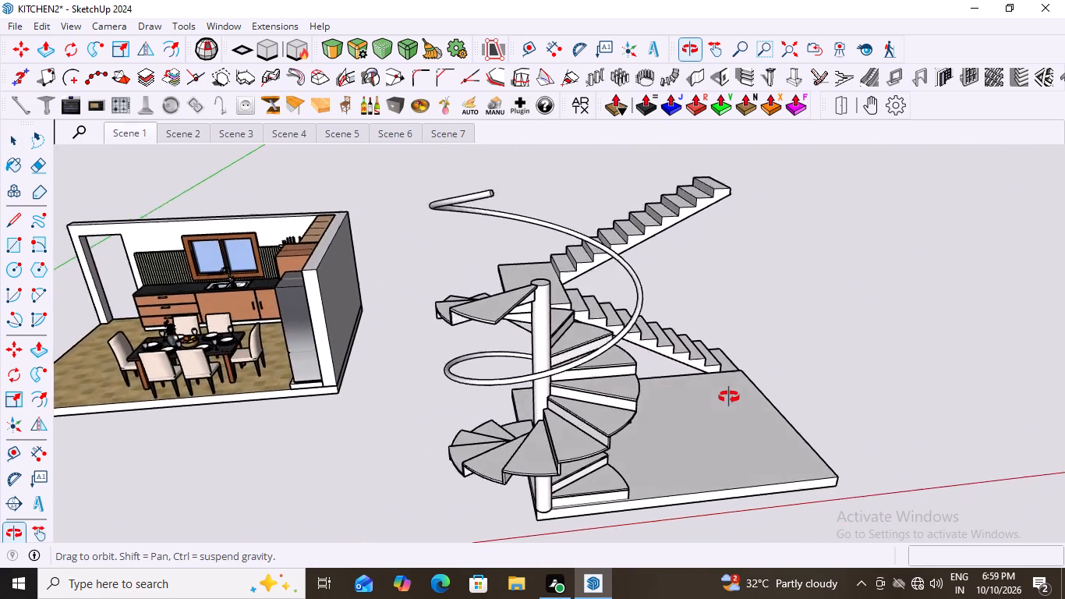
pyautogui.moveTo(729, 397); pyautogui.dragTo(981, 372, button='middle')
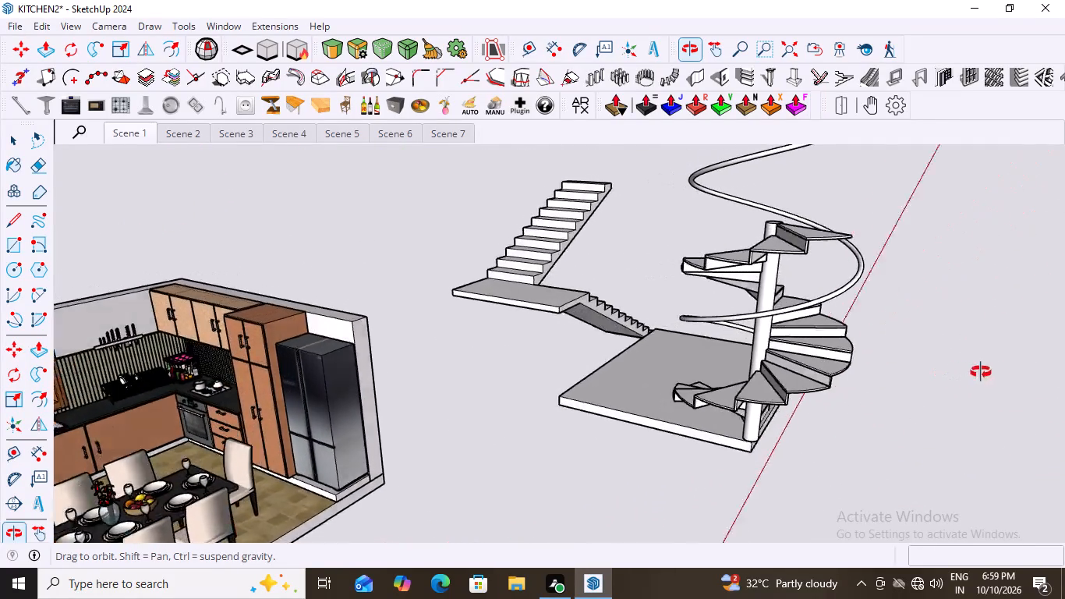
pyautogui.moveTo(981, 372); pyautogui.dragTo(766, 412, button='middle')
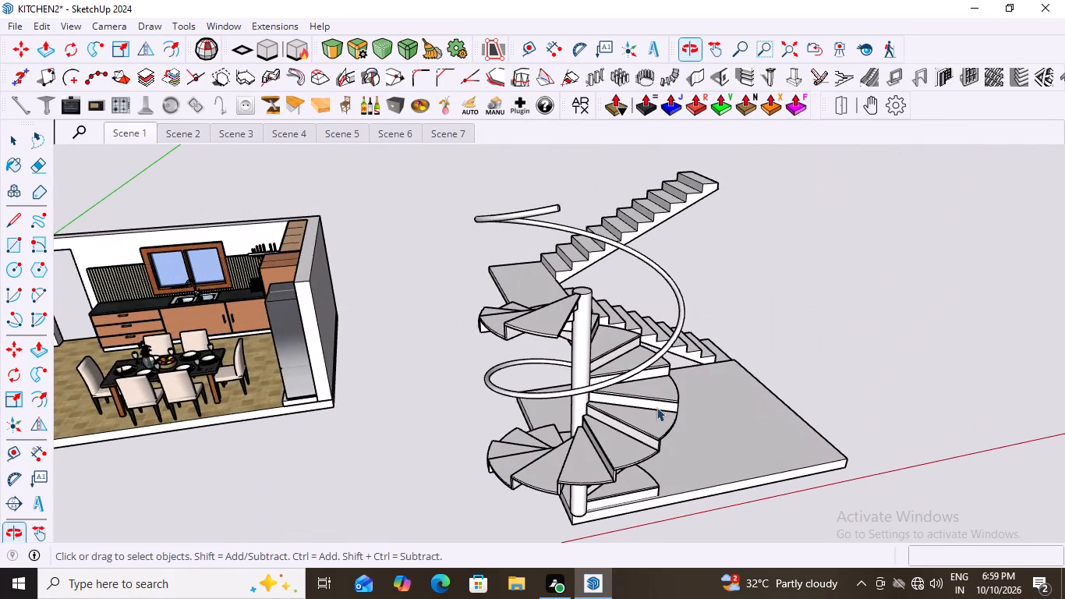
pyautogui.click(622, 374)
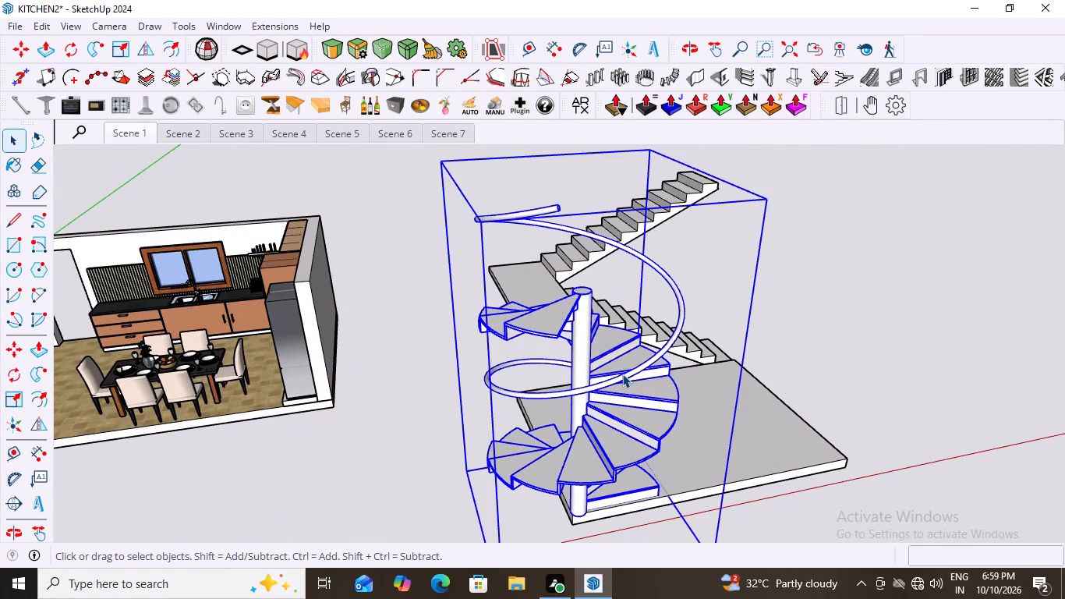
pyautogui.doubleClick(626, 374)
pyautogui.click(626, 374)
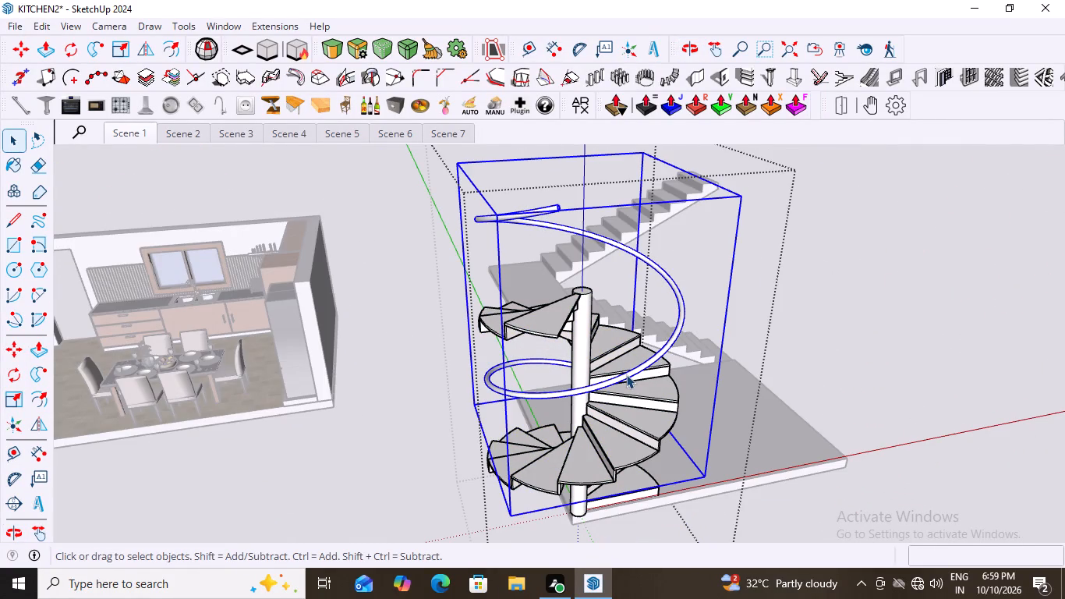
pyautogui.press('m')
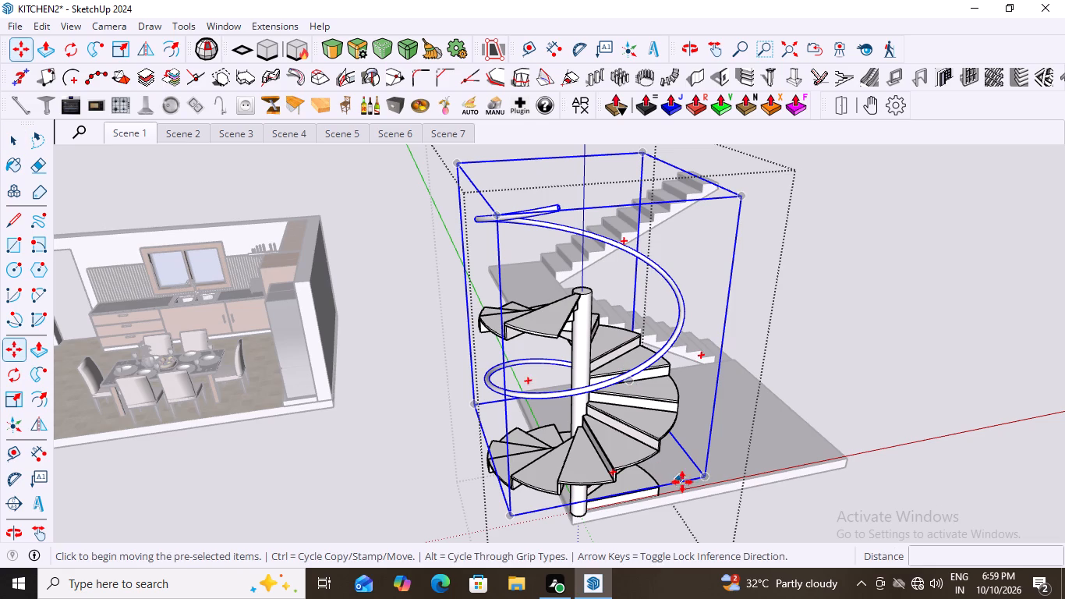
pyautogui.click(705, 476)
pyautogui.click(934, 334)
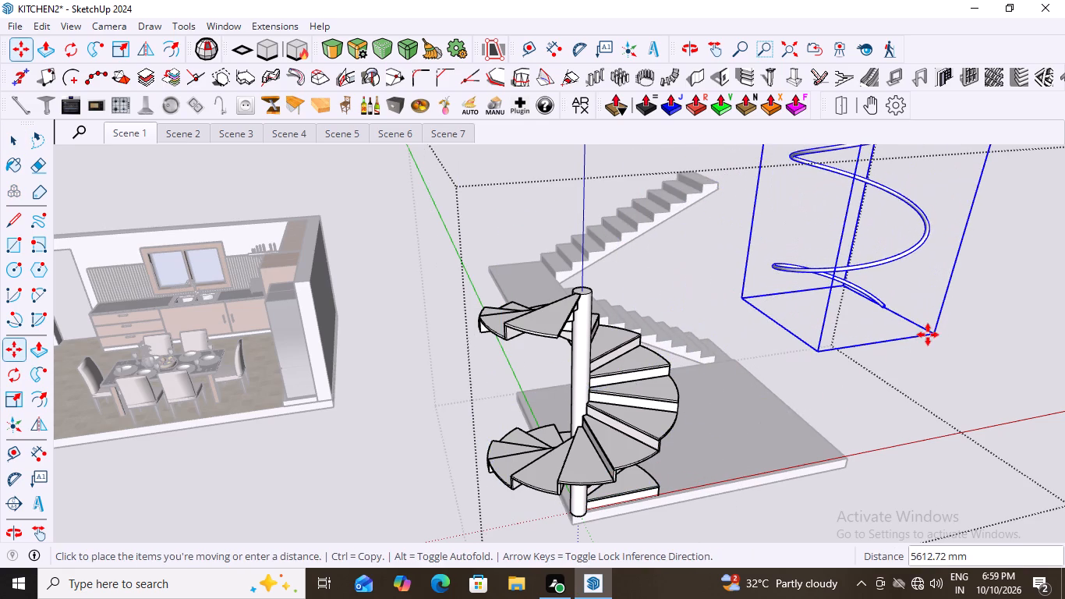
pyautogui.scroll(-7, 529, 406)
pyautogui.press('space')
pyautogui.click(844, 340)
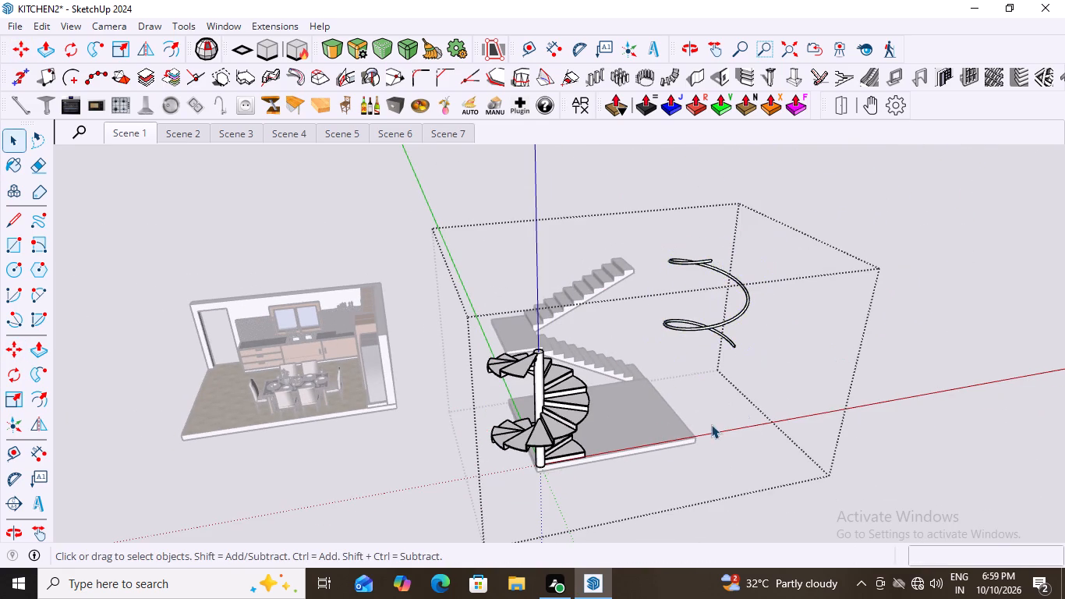
# Examine the spiral staircase's treads, risers and centre pole from several sides with the handrail set apart.
pyautogui.moveTo(627, 432); pyautogui.dragTo(593, 378, button='middle')
pyautogui.scroll(5, 512, 400)
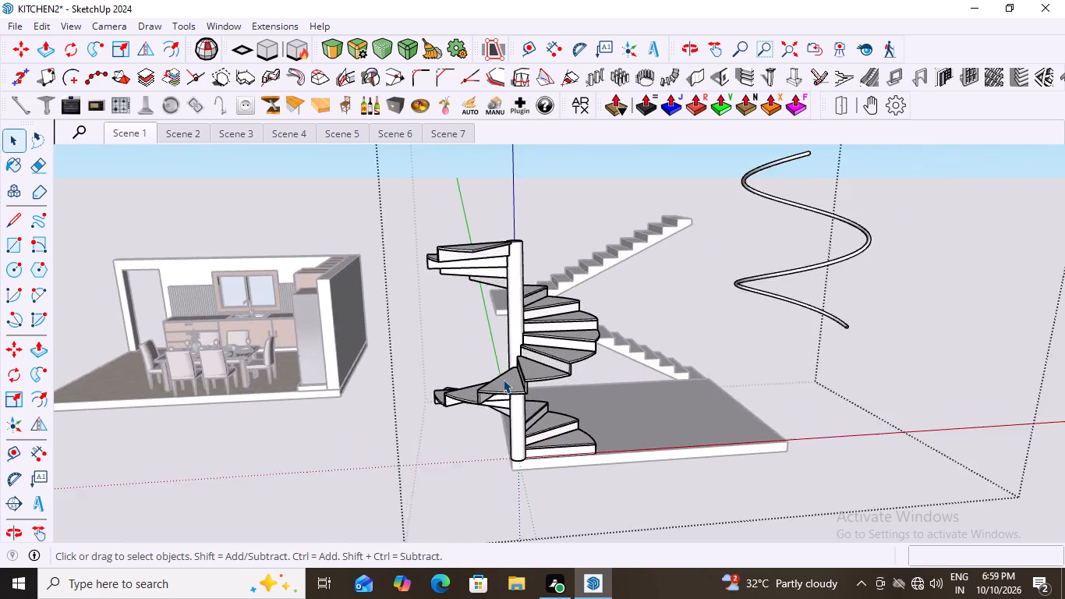
pyautogui.scroll(5, 503, 379)
pyautogui.moveTo(540, 394); pyautogui.dragTo(405, 457, button='middle')
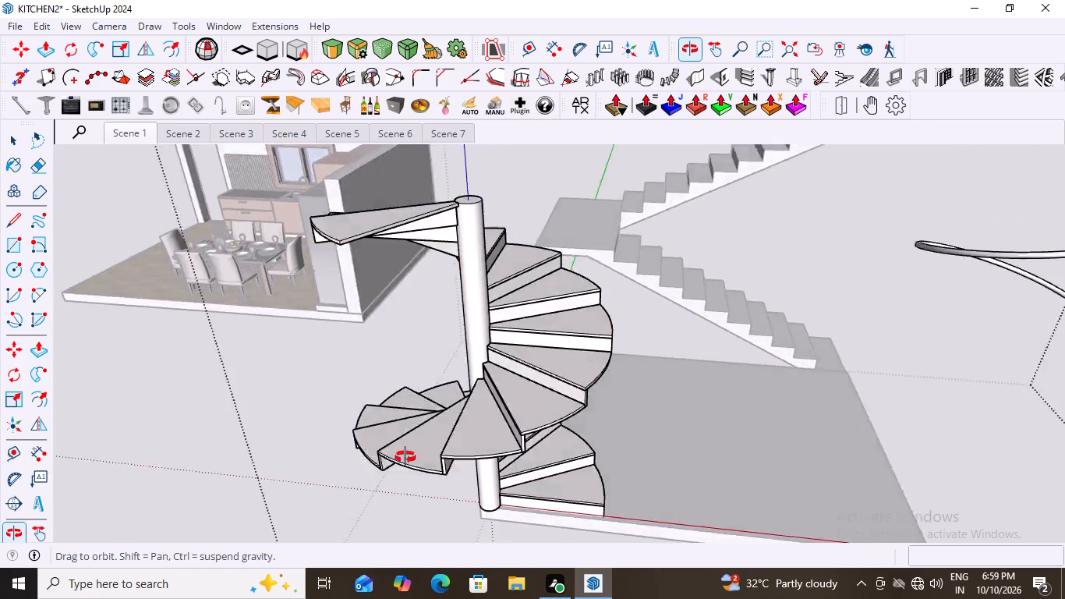
pyautogui.moveTo(405, 457); pyautogui.dragTo(386, 479, button='middle')
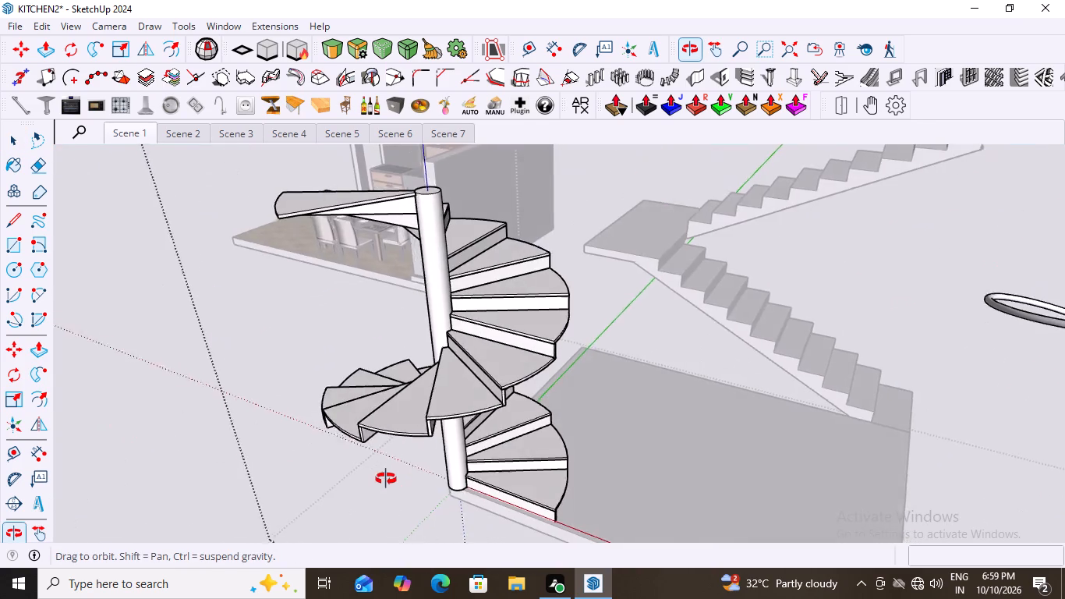
pyautogui.moveTo(386, 479); pyautogui.dragTo(410, 463, button='middle')
pyautogui.scroll(-5, 403, 469)
pyautogui.moveTo(509, 463); pyautogui.dragTo(567, 461, button='middle')
pyautogui.scroll(1, 567, 461)
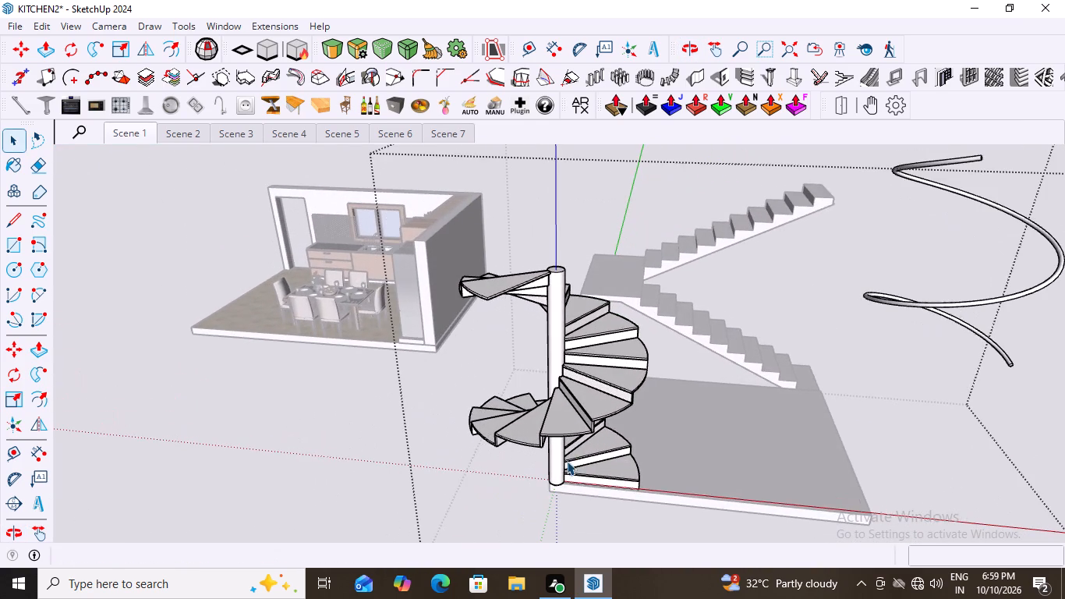
pyautogui.scroll(-6, 423, 461)
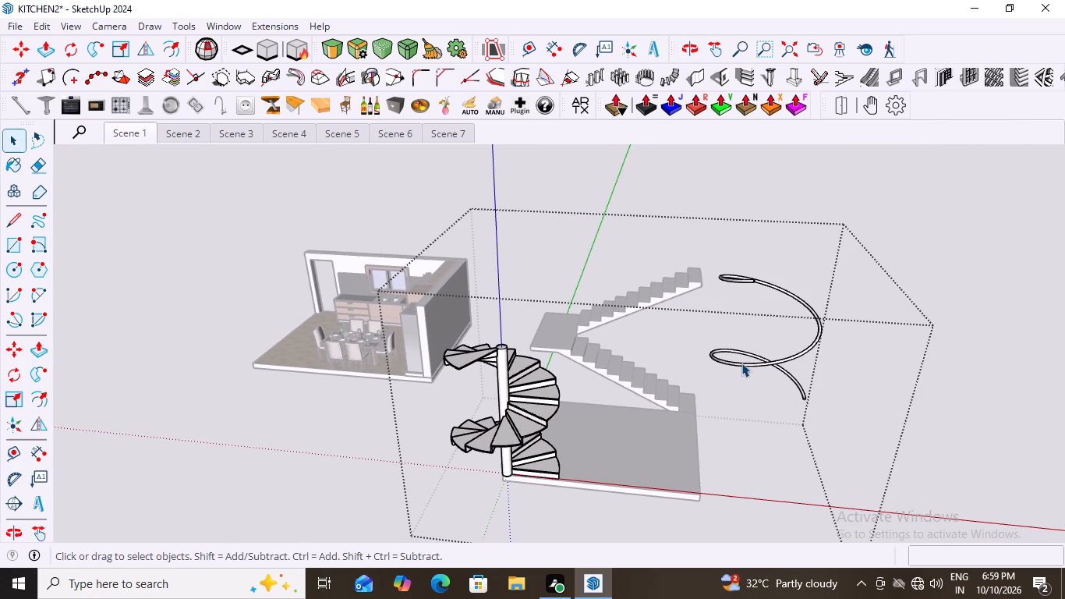
# Delete the detached spiral handrail and leave the spiral staircase group.
pyautogui.click(747, 363)
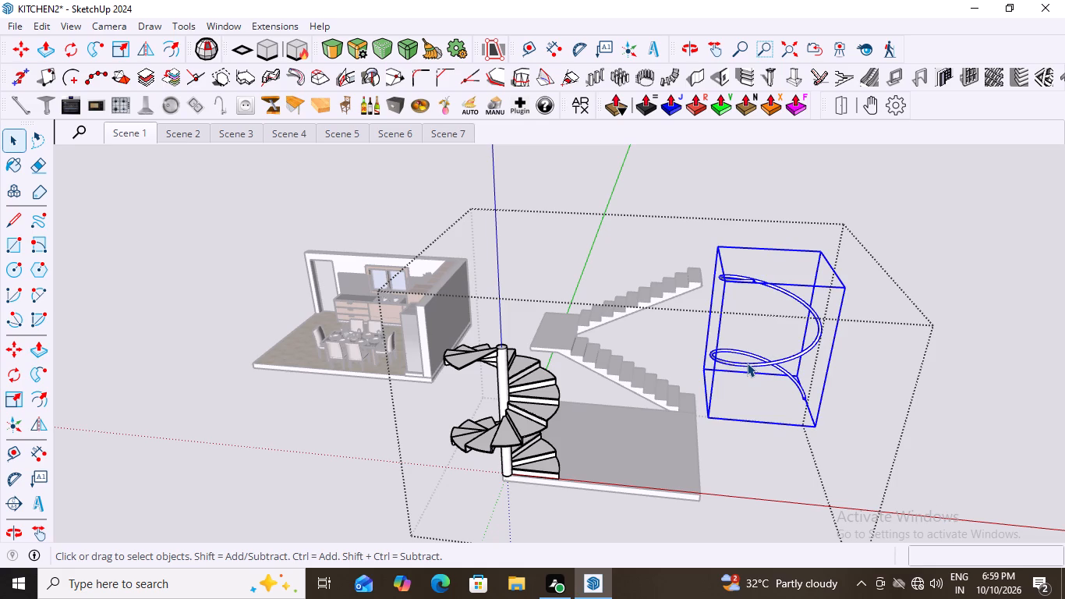
pyautogui.press('Delete')
pyautogui.scroll(-2, 561, 399)
pyautogui.doubleClick(715, 281)
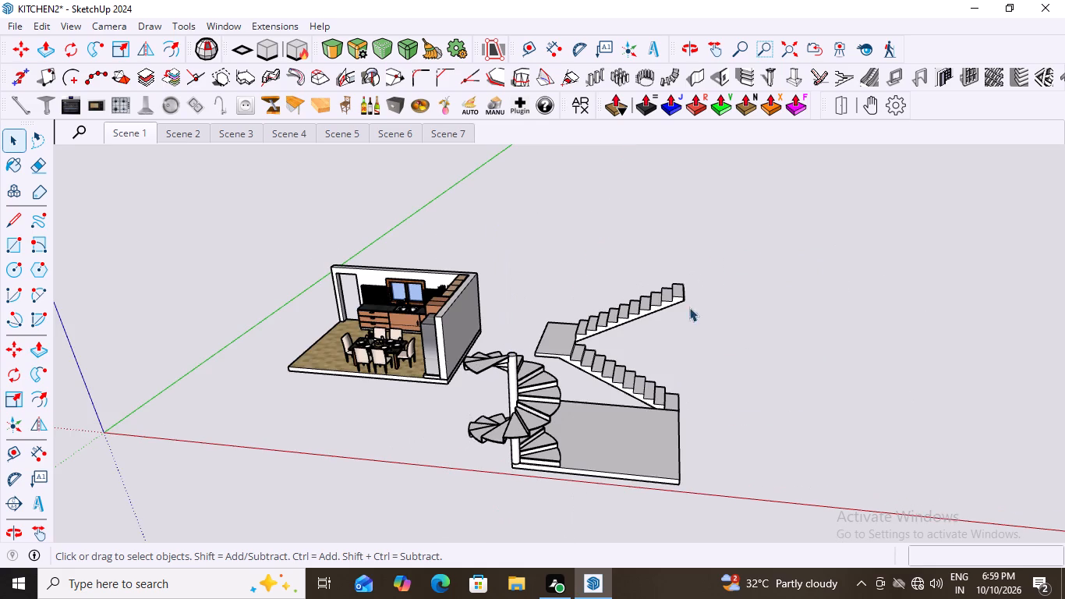
# Examine the rail-free spiral staircase together with the slab, the two-flight staircase and the kitchen from several sides.
pyautogui.scroll(-2, 510, 389)
pyautogui.moveTo(500, 439); pyautogui.dragTo(539, 439, button='middle')
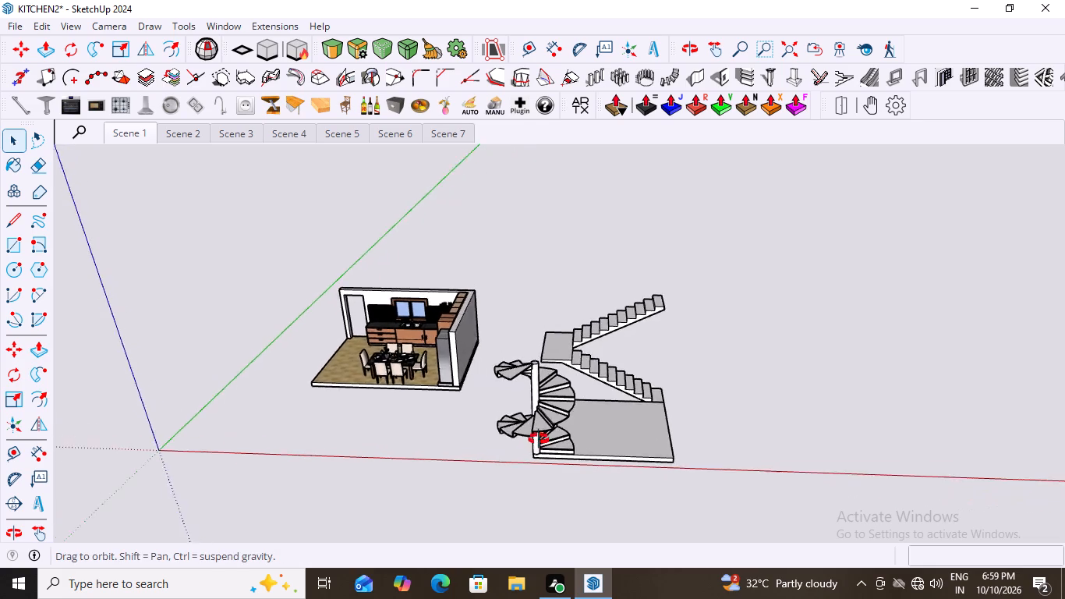
pyautogui.moveTo(539, 439); pyautogui.dragTo(580, 385, button='middle')
pyautogui.scroll(9, 596, 389)
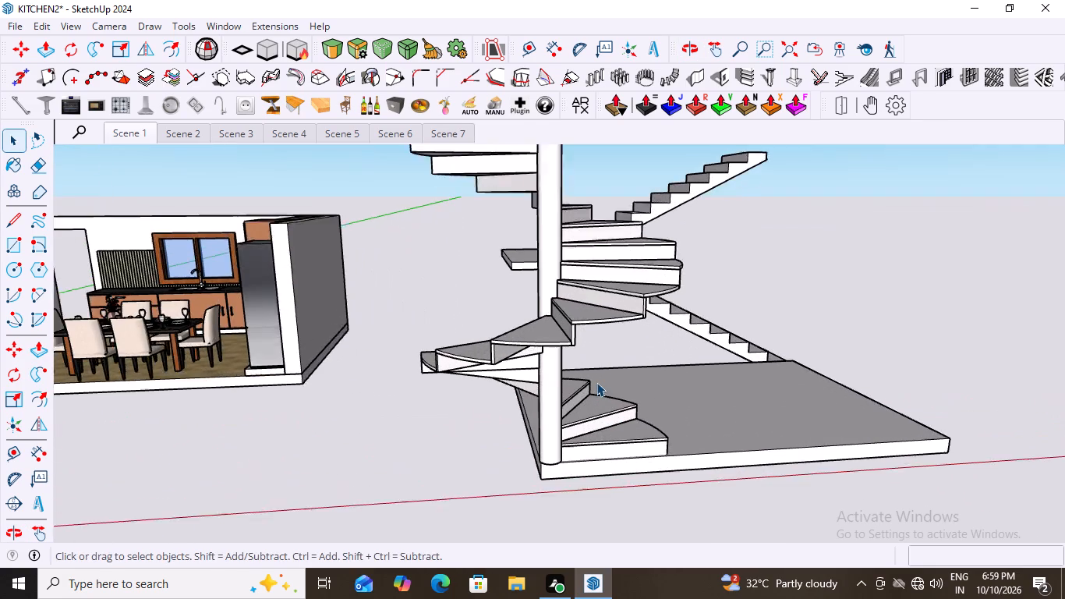
pyautogui.scroll(1, 596, 382)
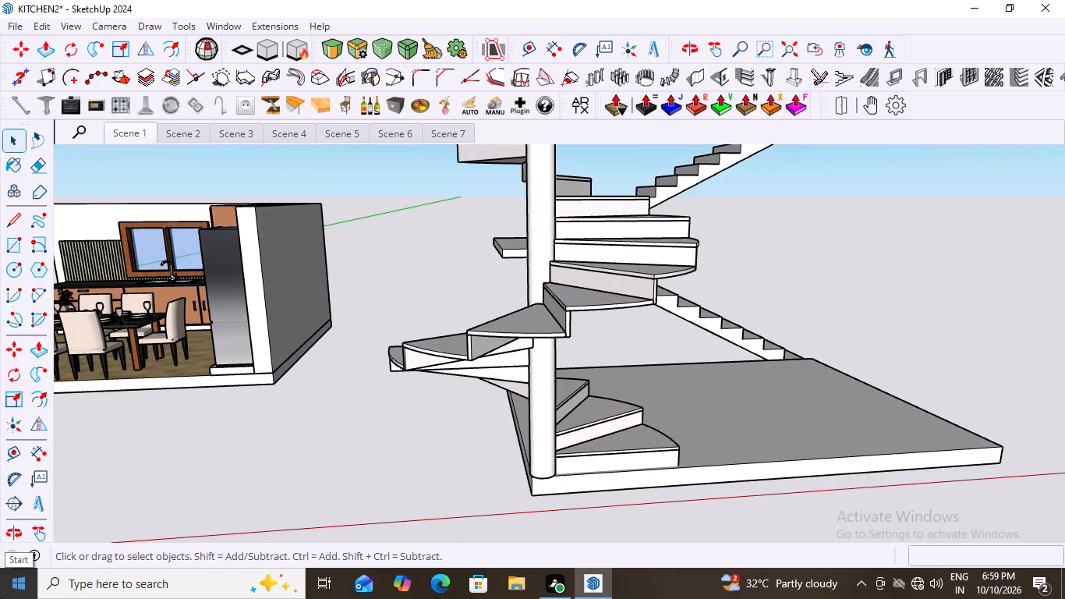
pyautogui.scroll(-8, 344, 400)
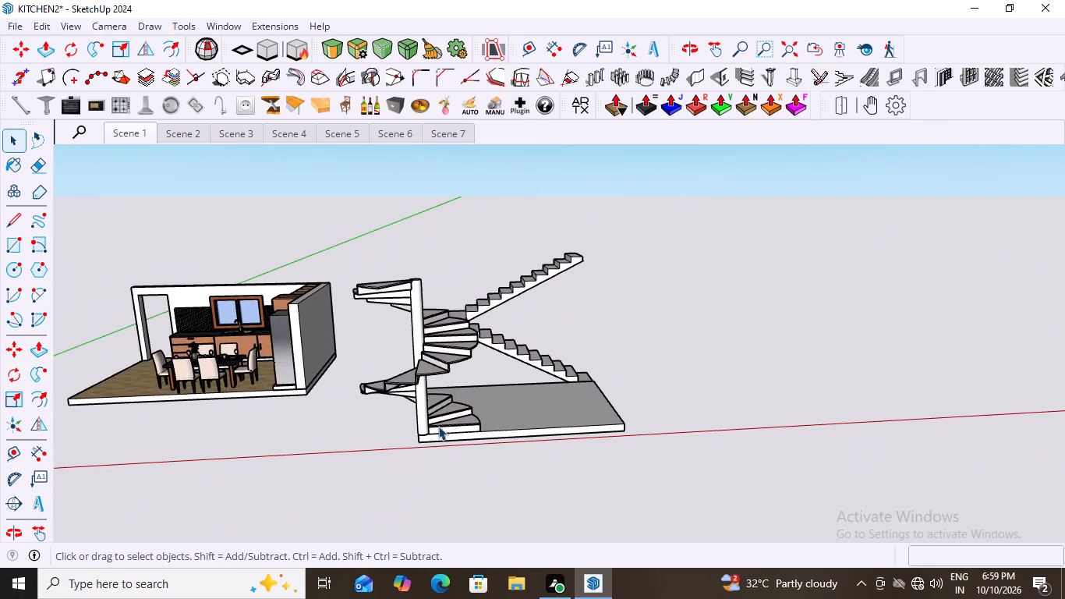
pyautogui.moveTo(441, 424); pyautogui.dragTo(678, 449, button='middle')
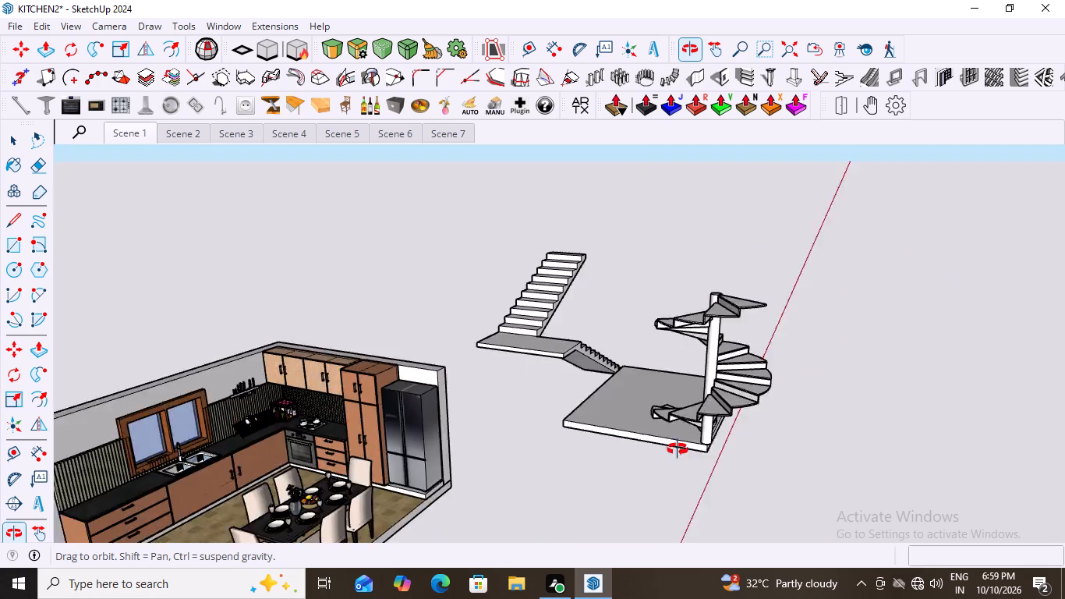
pyautogui.moveTo(678, 449); pyautogui.dragTo(448, 477, button='middle')
pyautogui.scroll(2, 448, 477)
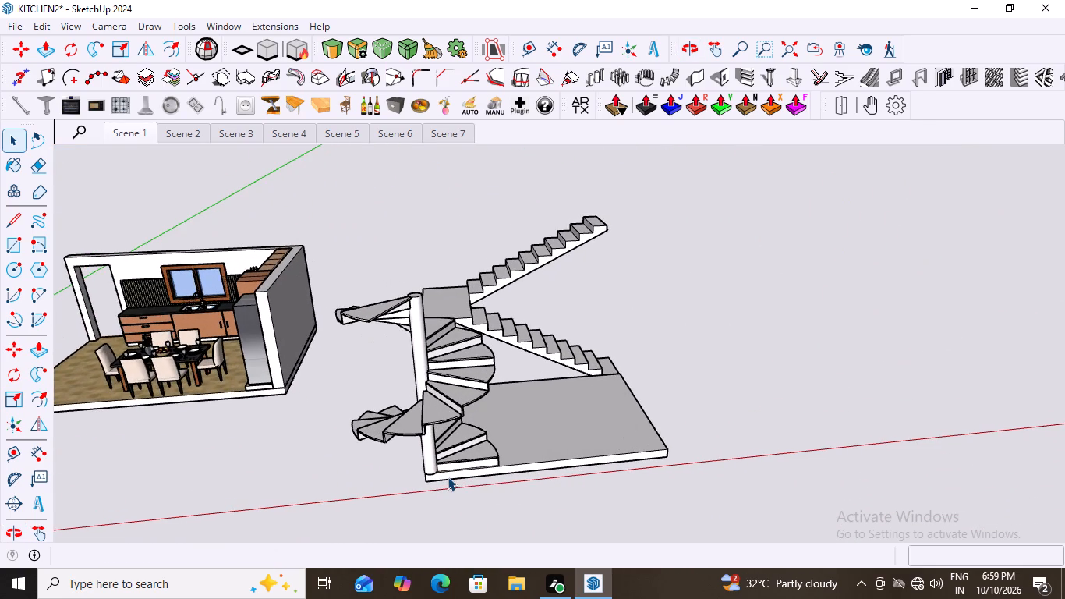
pyautogui.moveTo(641, 374); pyautogui.dragTo(581, 353, button='middle')
pyautogui.scroll(-3, 580, 353)
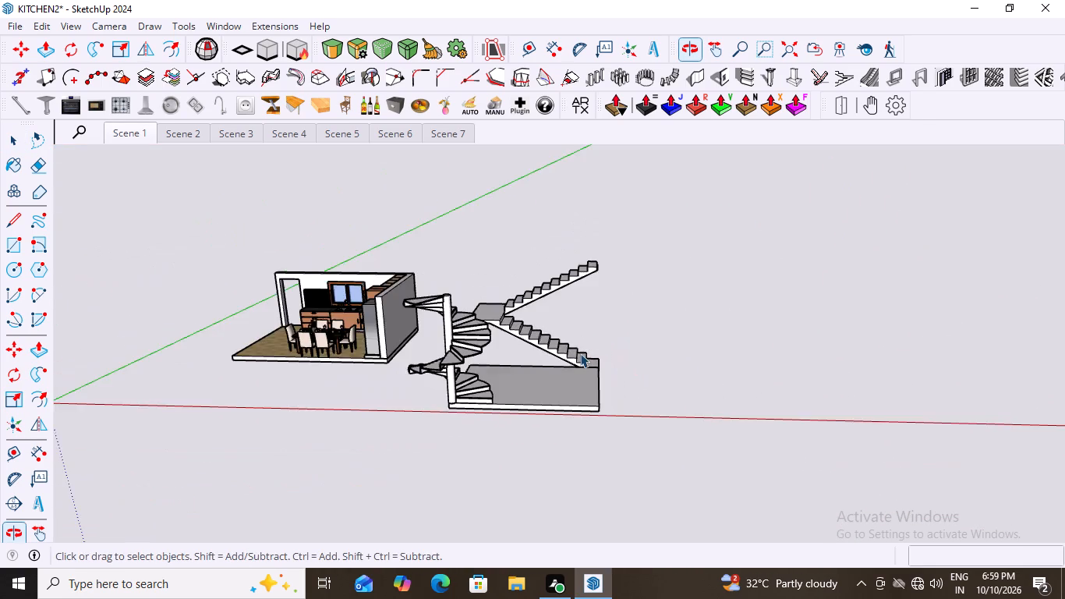
pyautogui.scroll(-7, 580, 353)
pyautogui.moveTo(621, 400); pyautogui.dragTo(643, 409, button='middle')
pyautogui.scroll(4, 625, 329)
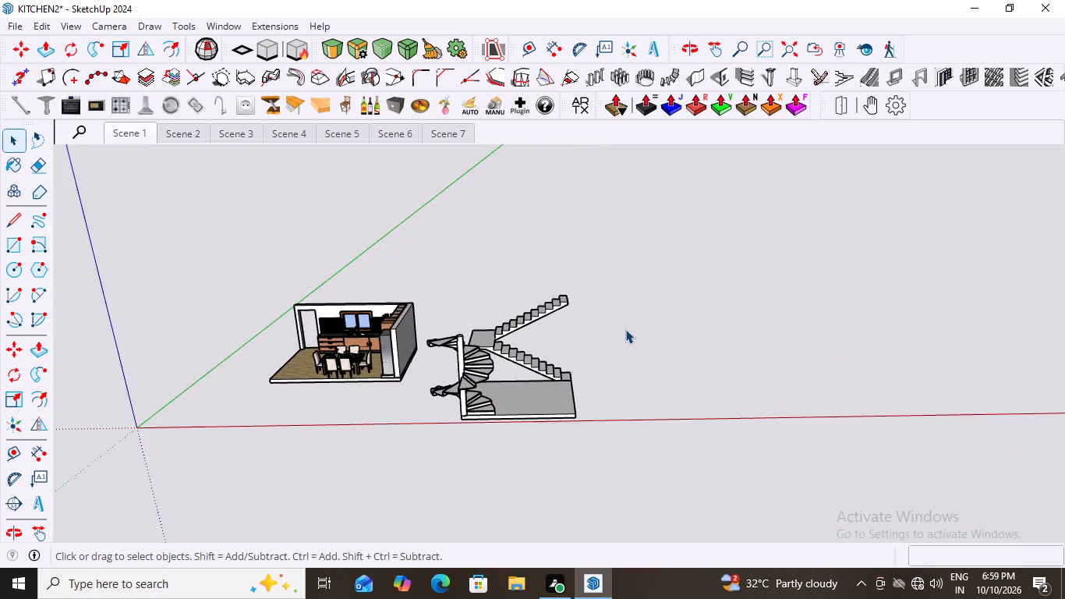
pyautogui.scroll(1, 626, 366)
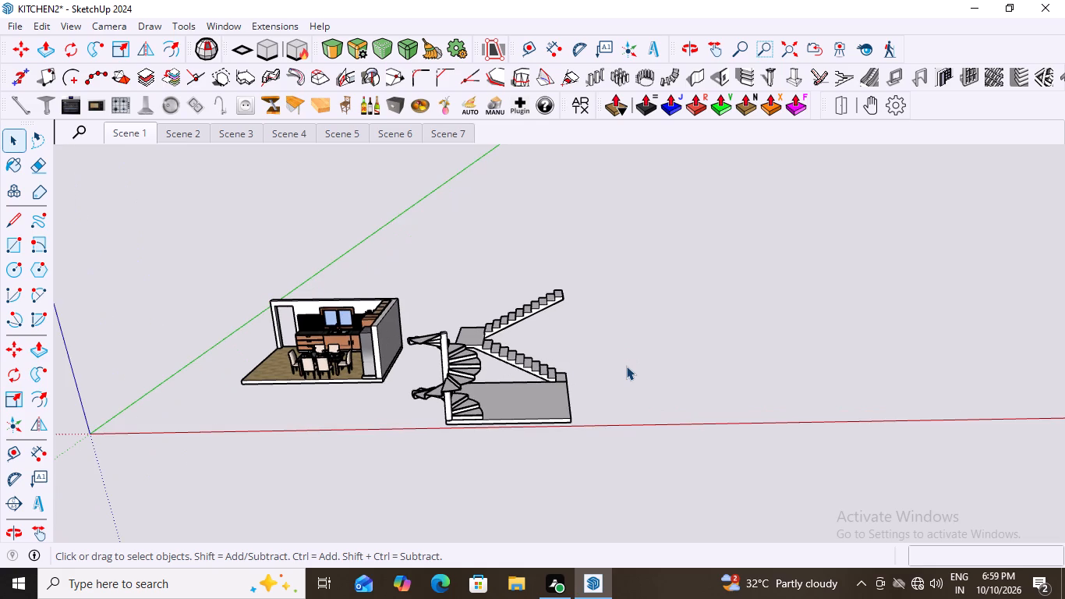
# Draw a rectangle about 2968 by 2571 mm on the ground beyond the slab, away from the kitchen, and group it.
pyautogui.press('r')
pyautogui.click(609, 389)
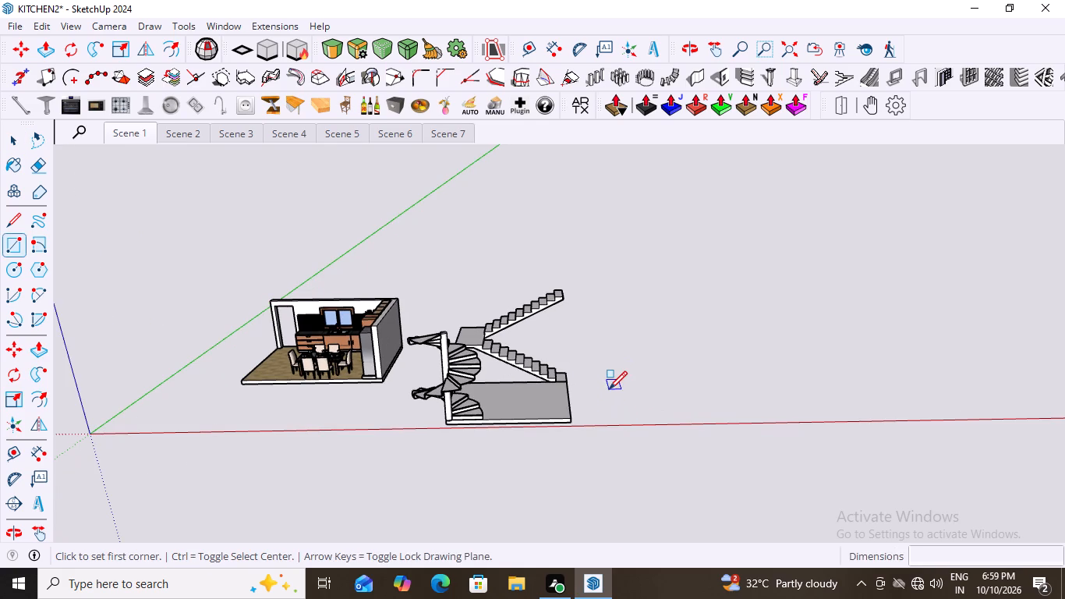
pyautogui.click(706, 419)
pyautogui.scroll(3, 678, 485)
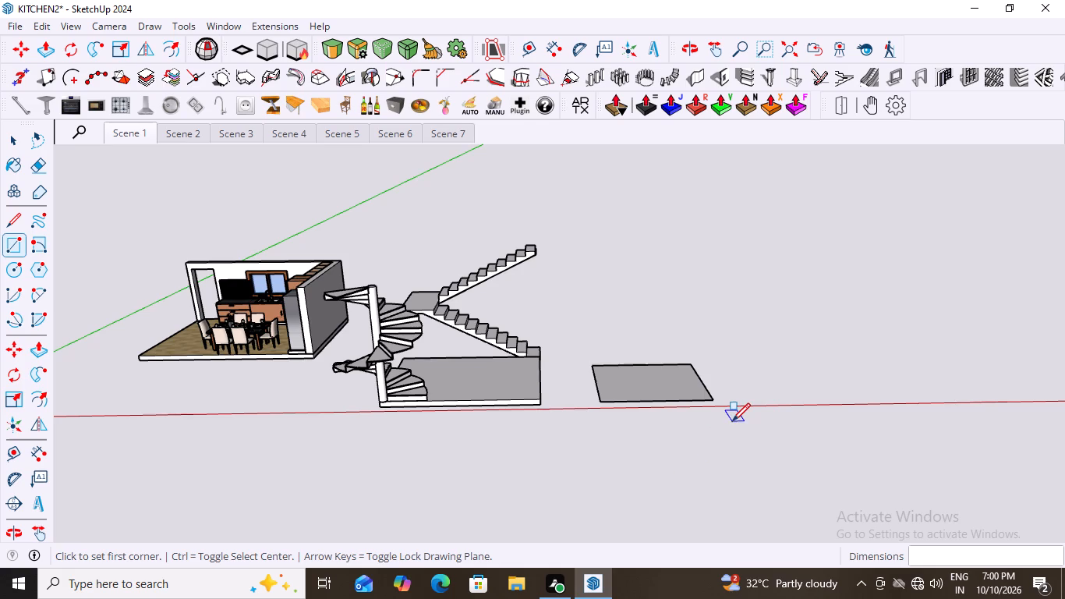
pyautogui.press('space')
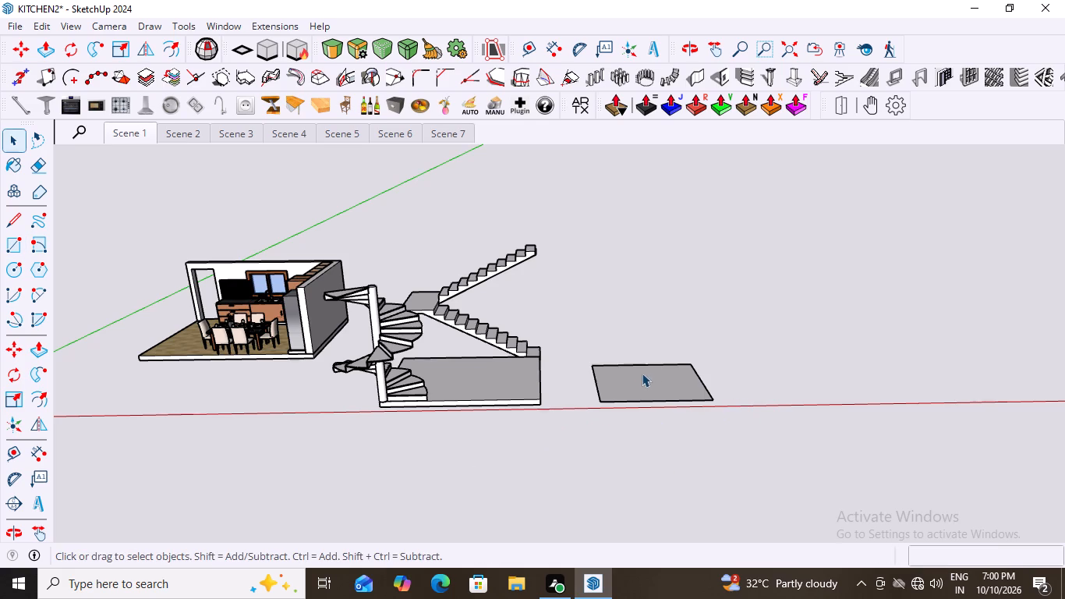
pyautogui.doubleClick(639, 376)
pyautogui.rightClick(639, 376)
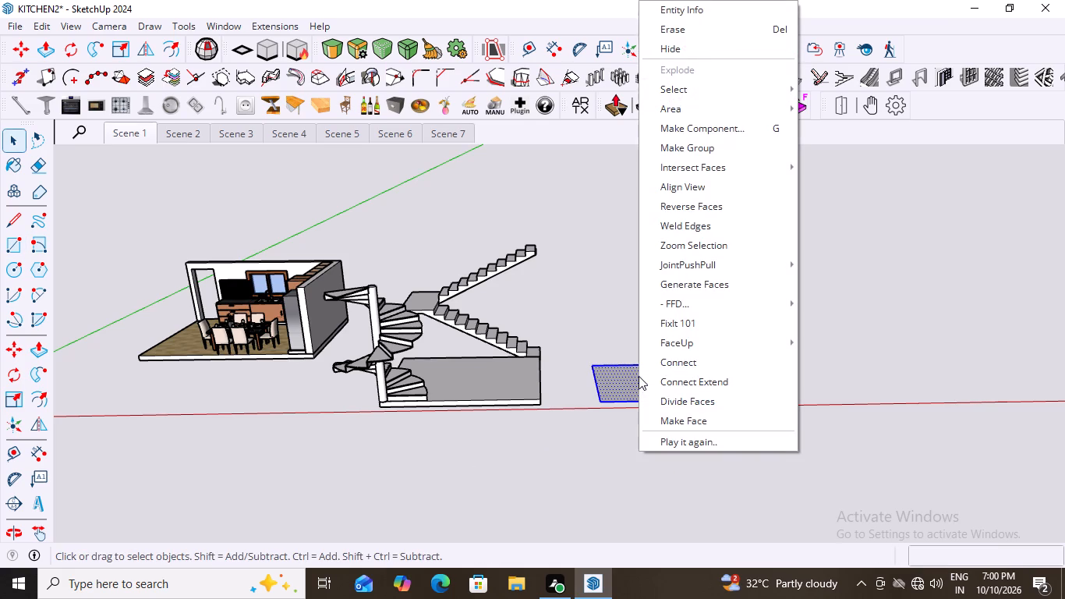
pyautogui.click(688, 155)
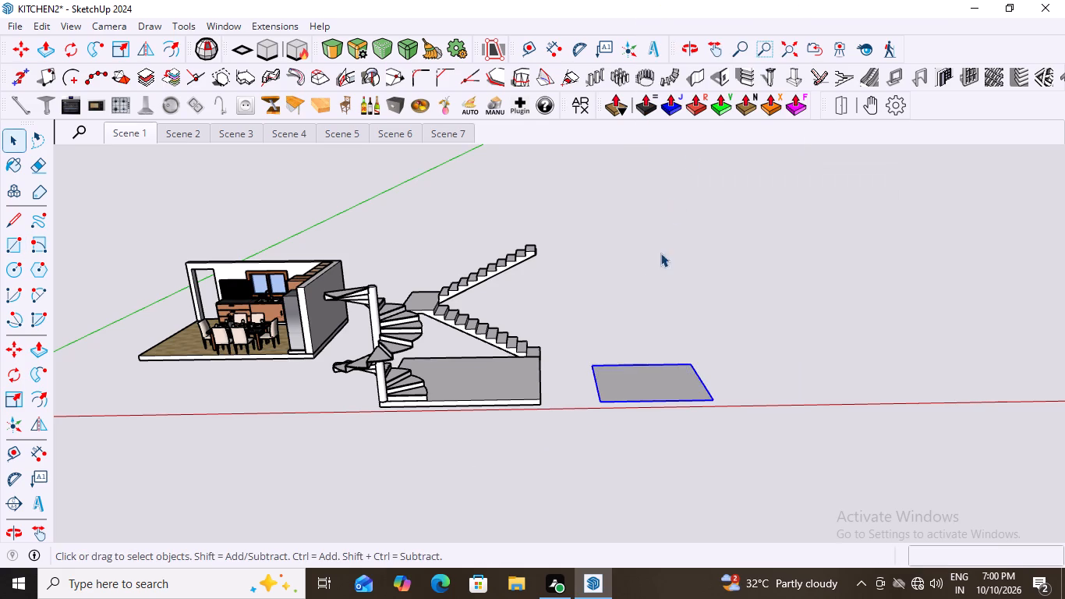
# Push/Pull the grouped rectangle beyond the slab up to a thickness of 6 inches and leave the group.
pyautogui.scroll(-6, 609, 306)
pyautogui.moveTo(619, 354); pyautogui.dragTo(626, 440, button='middle')
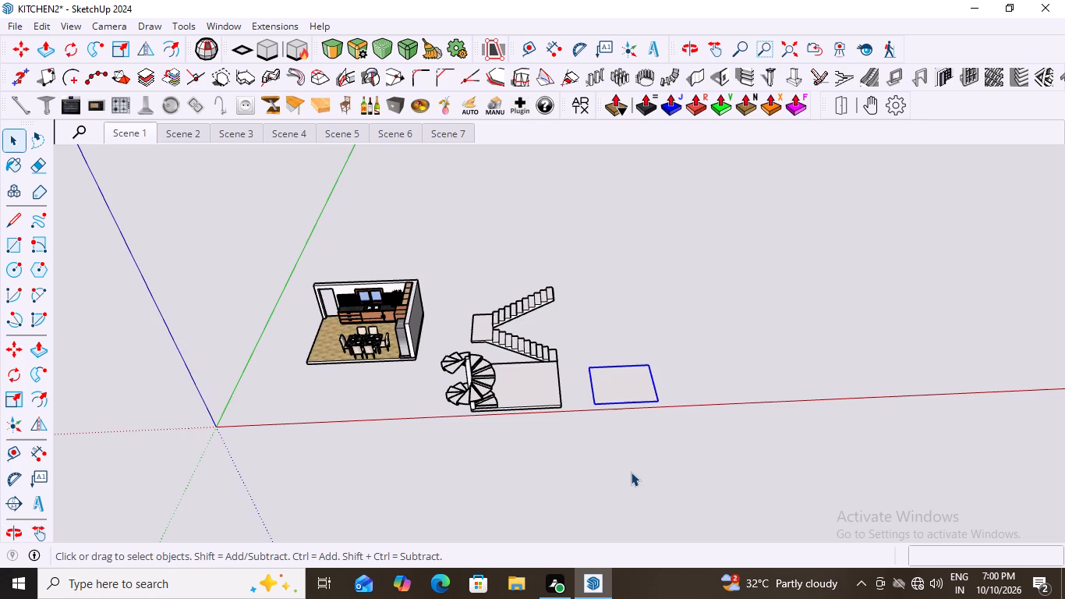
pyautogui.scroll(4, 631, 472)
pyautogui.scroll(5, 653, 406)
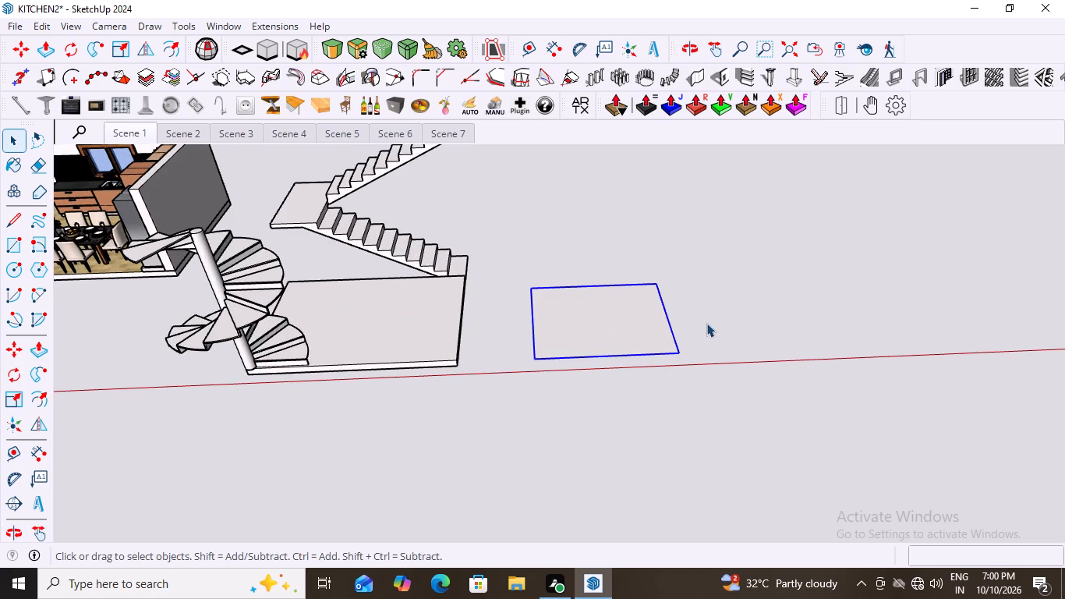
pyautogui.press('space')
pyautogui.doubleClick(639, 335)
pyautogui.click(639, 335)
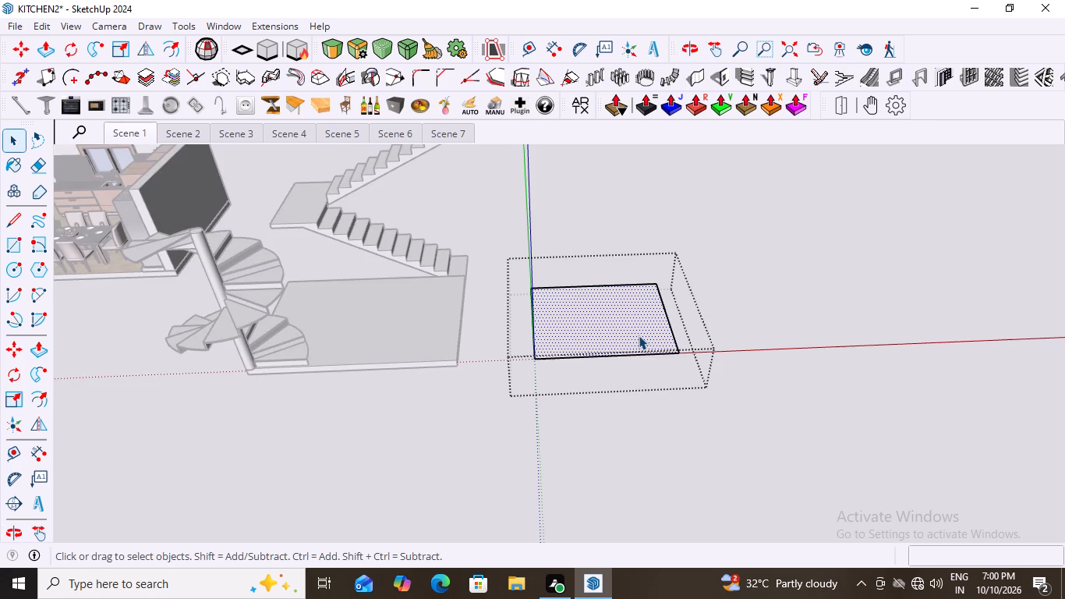
pyautogui.scroll(-7, 639, 335)
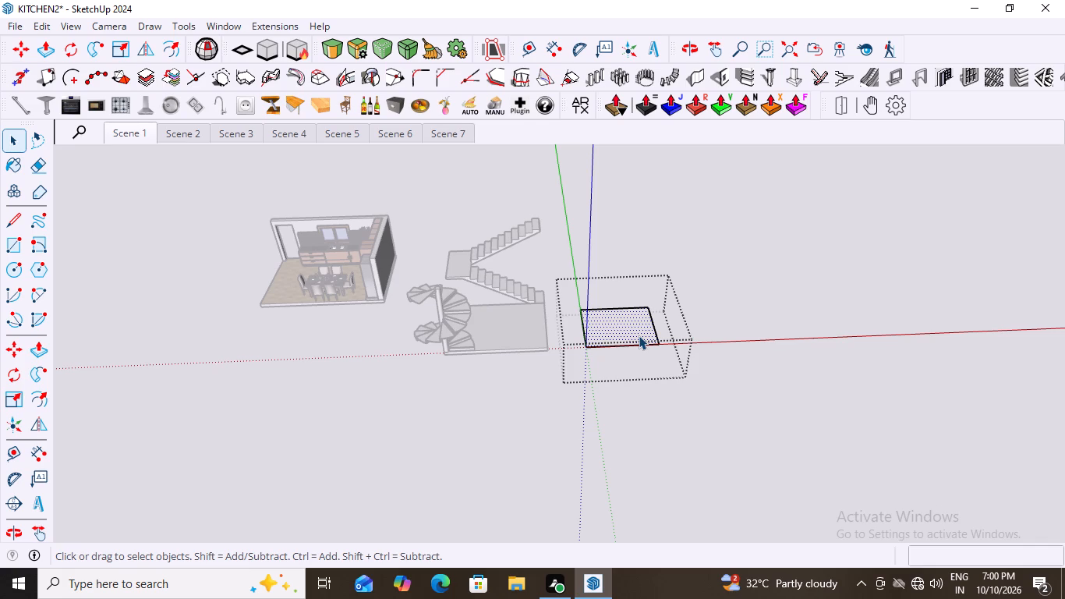
pyautogui.press('9')
pyautogui.press('p')
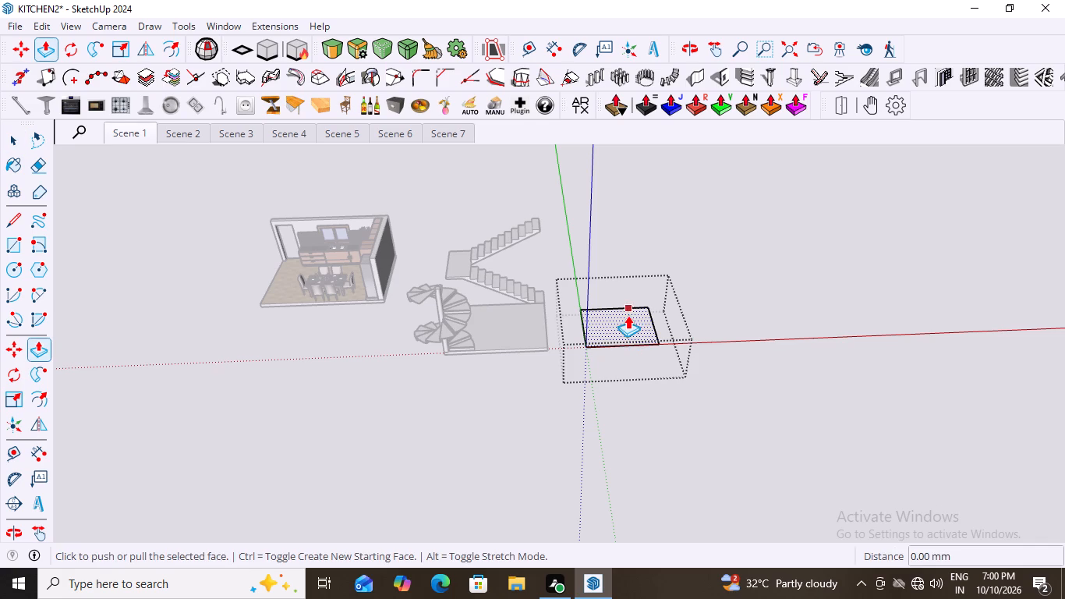
pyautogui.click(628, 315)
pyautogui.scroll(8, 653, 325)
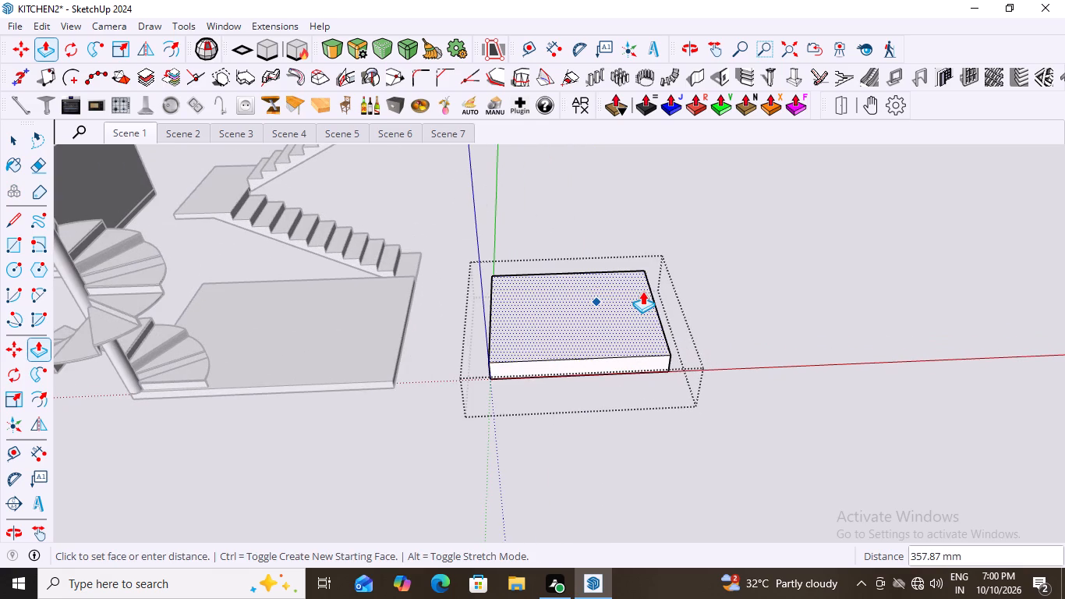
pyautogui.press('6')
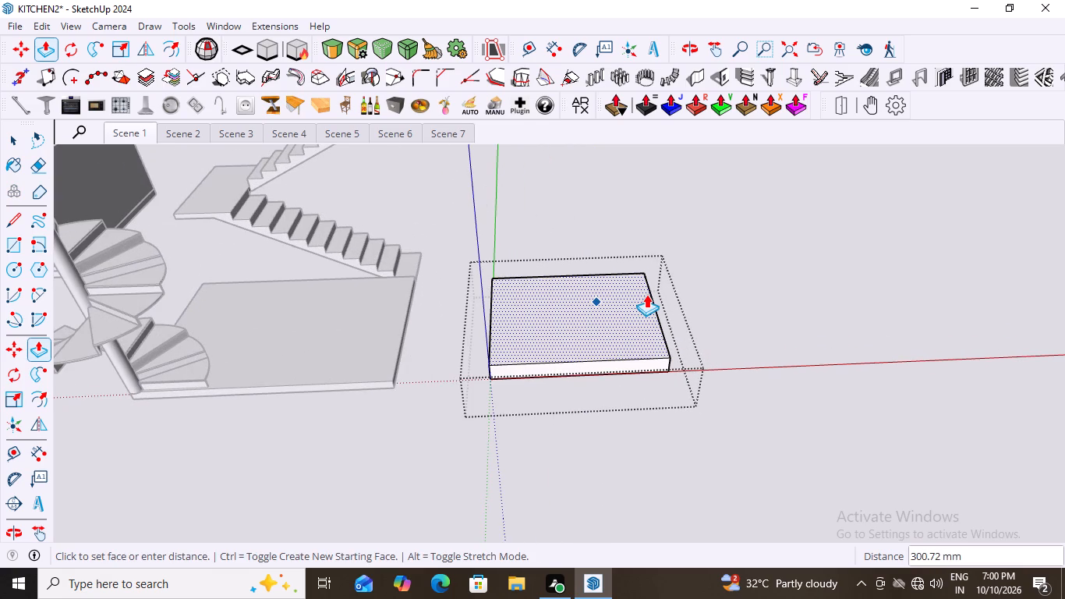
pyautogui.hotkey('shift', '"')
pyautogui.press('Return')
pyautogui.press('space')
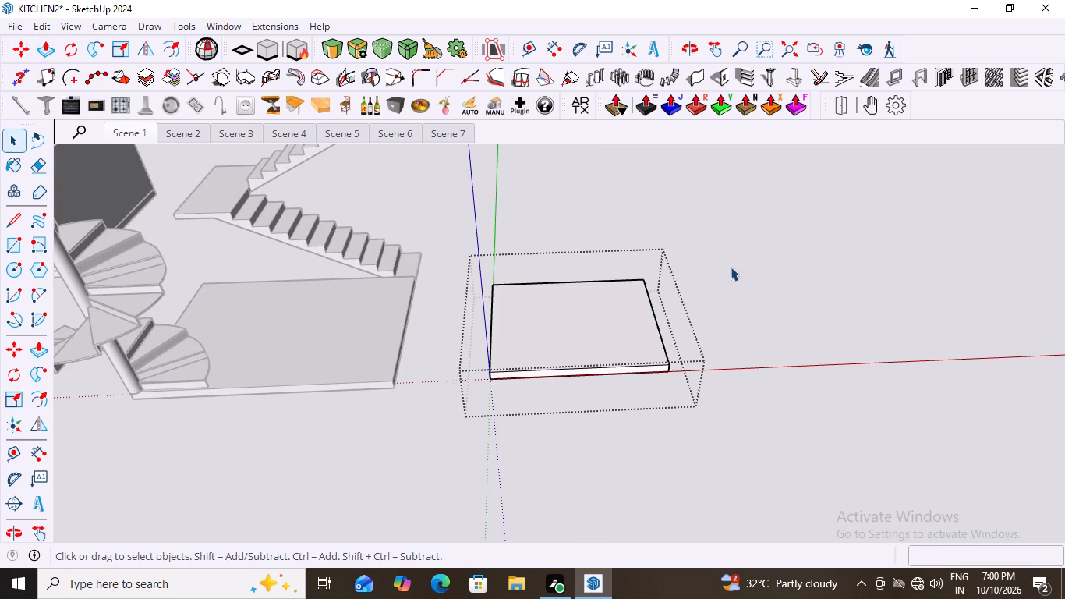
pyautogui.click(731, 267)
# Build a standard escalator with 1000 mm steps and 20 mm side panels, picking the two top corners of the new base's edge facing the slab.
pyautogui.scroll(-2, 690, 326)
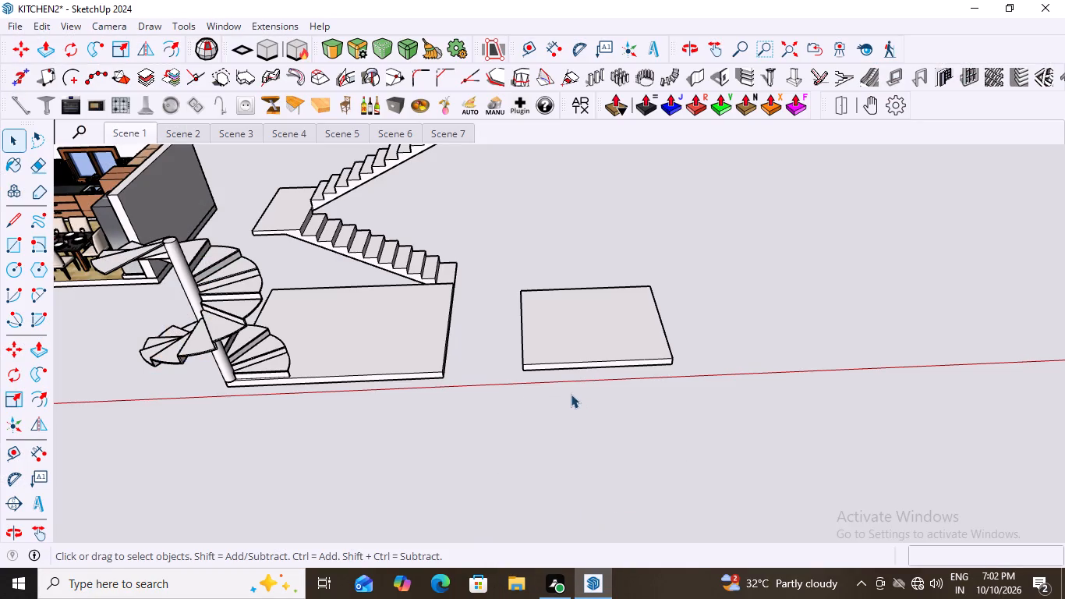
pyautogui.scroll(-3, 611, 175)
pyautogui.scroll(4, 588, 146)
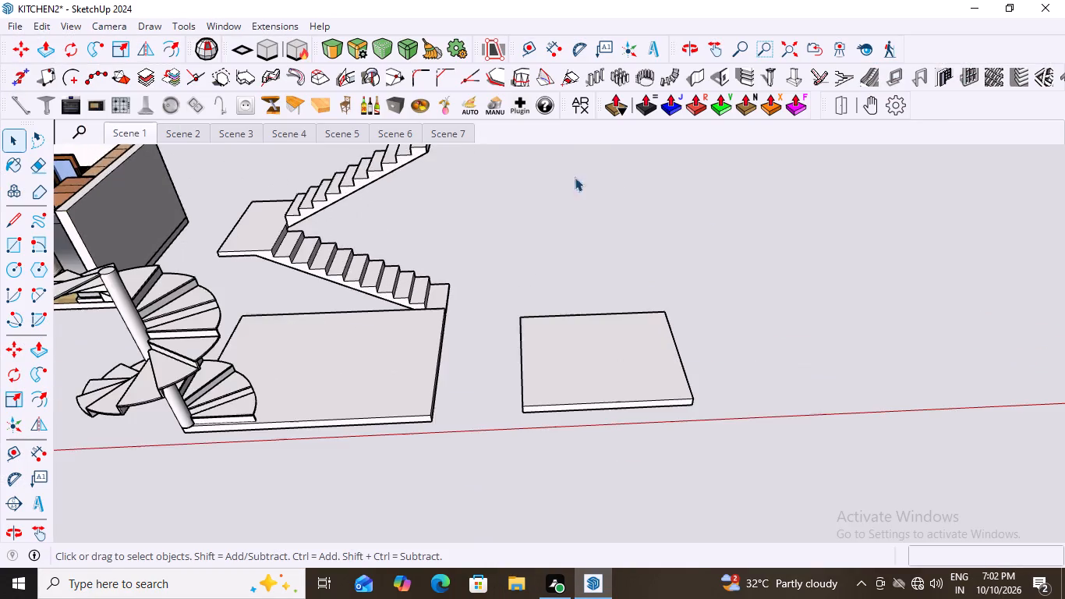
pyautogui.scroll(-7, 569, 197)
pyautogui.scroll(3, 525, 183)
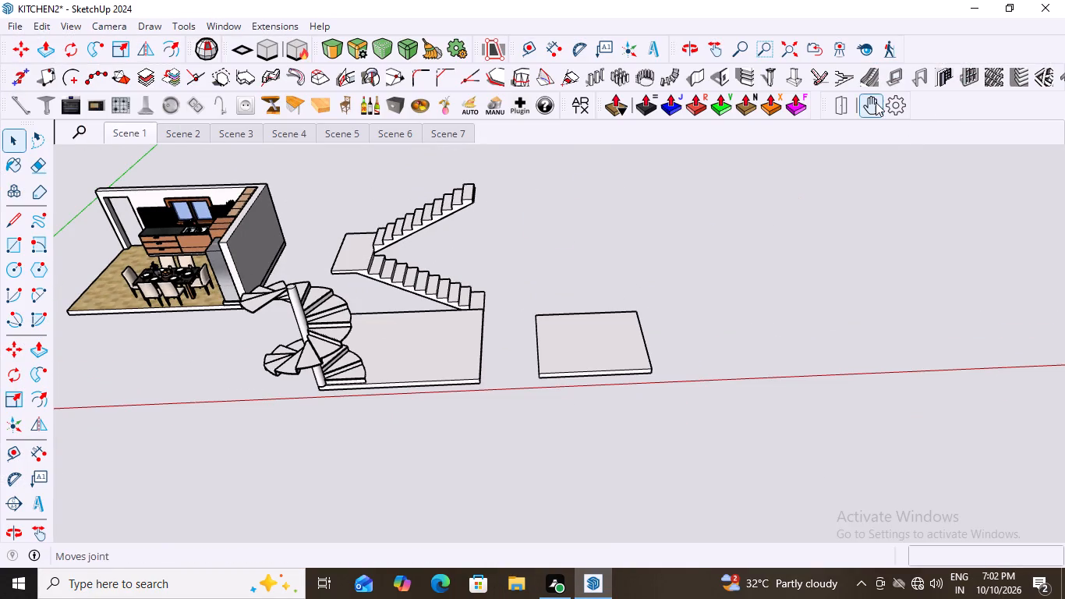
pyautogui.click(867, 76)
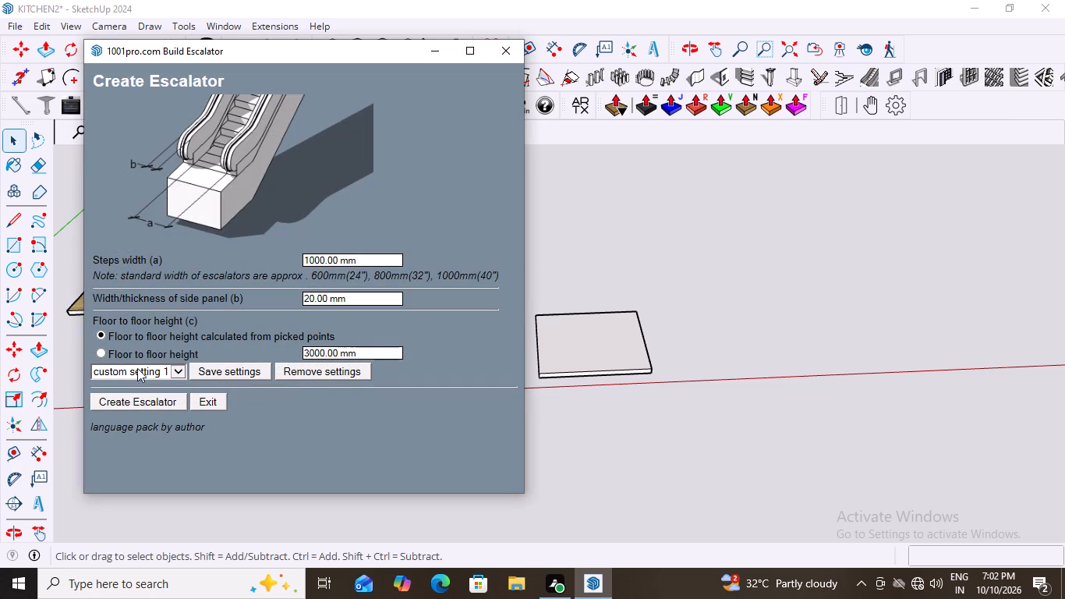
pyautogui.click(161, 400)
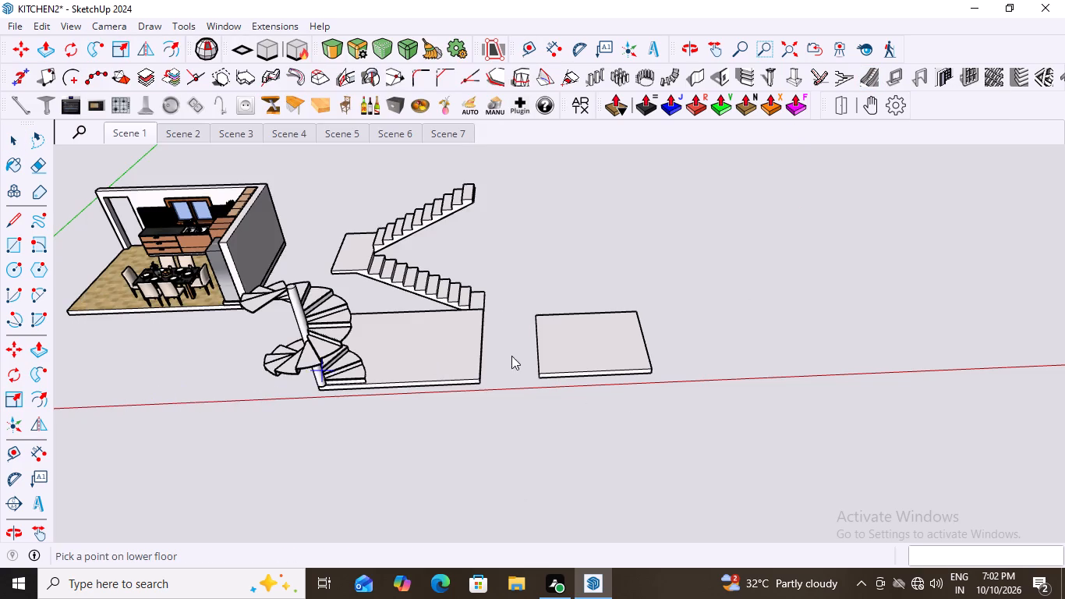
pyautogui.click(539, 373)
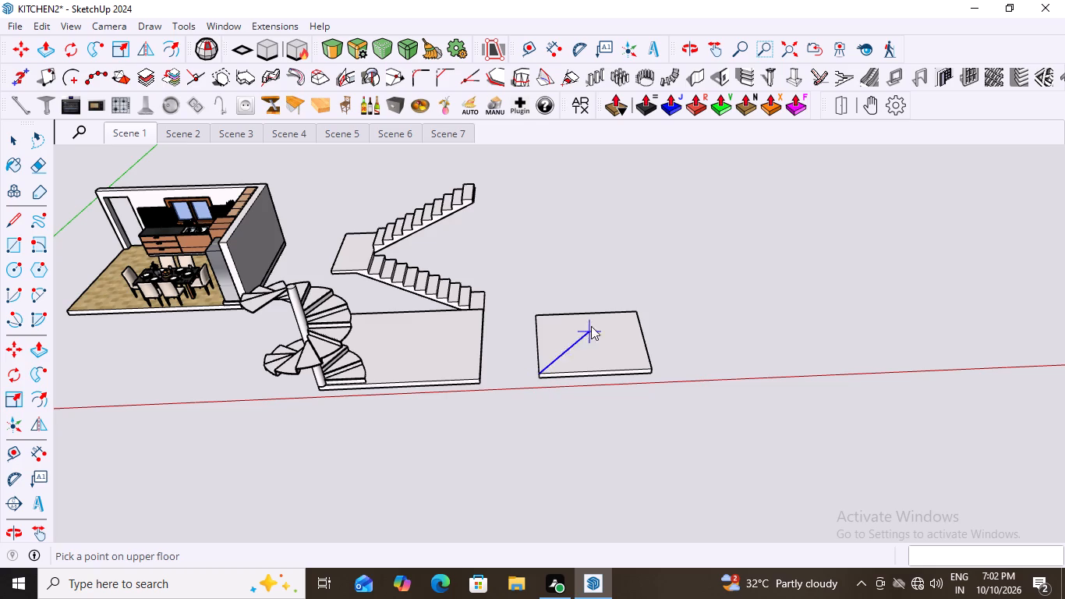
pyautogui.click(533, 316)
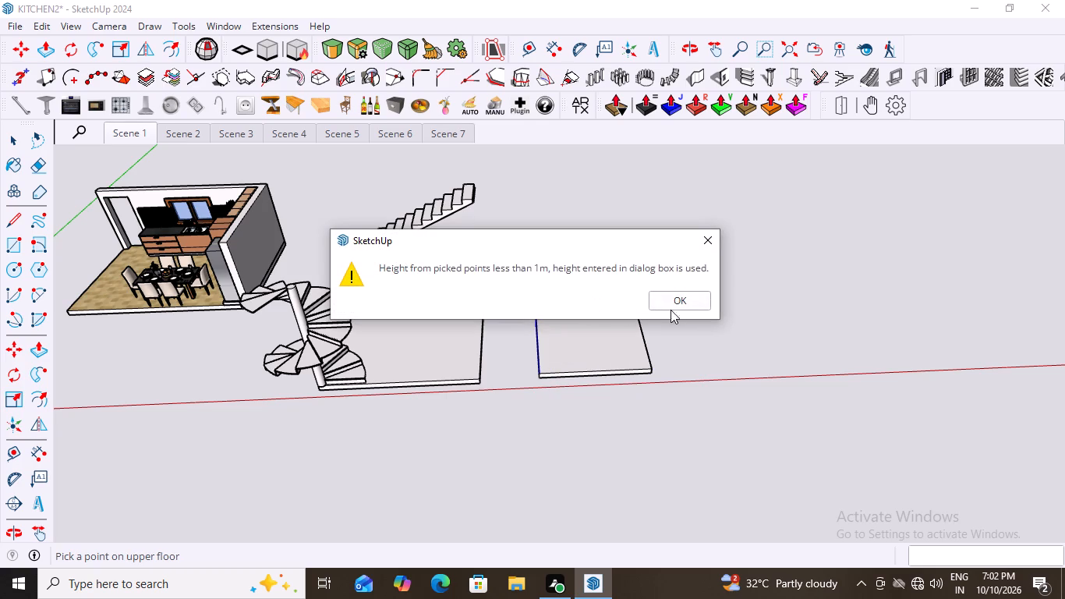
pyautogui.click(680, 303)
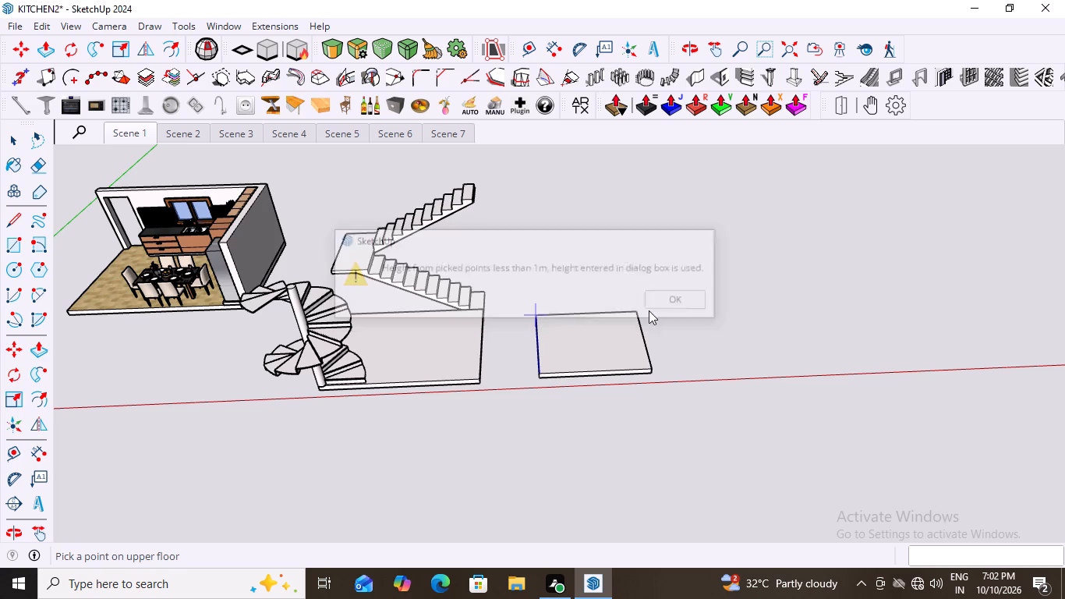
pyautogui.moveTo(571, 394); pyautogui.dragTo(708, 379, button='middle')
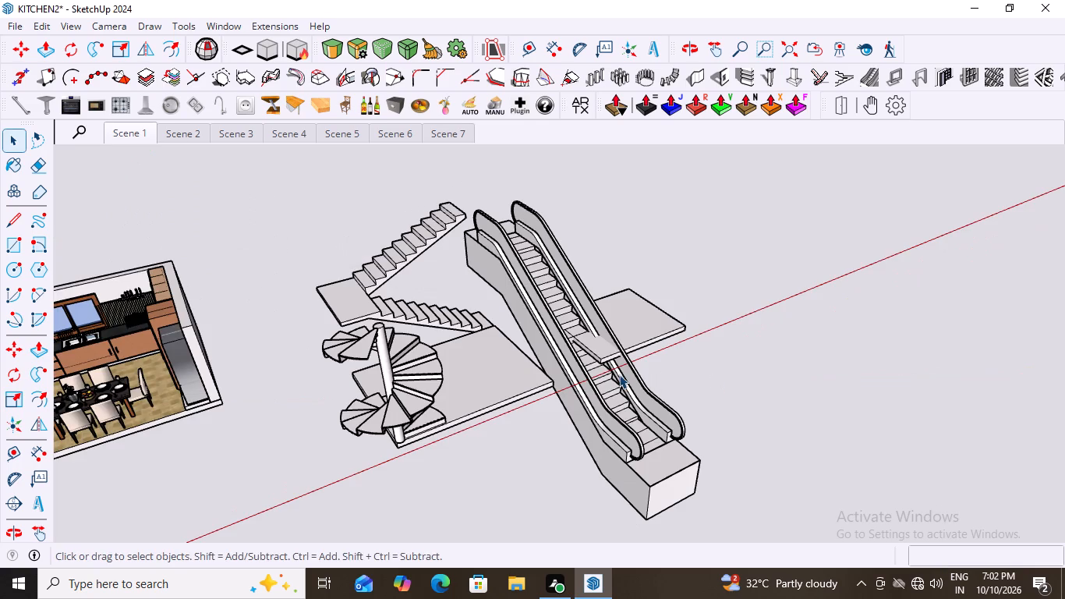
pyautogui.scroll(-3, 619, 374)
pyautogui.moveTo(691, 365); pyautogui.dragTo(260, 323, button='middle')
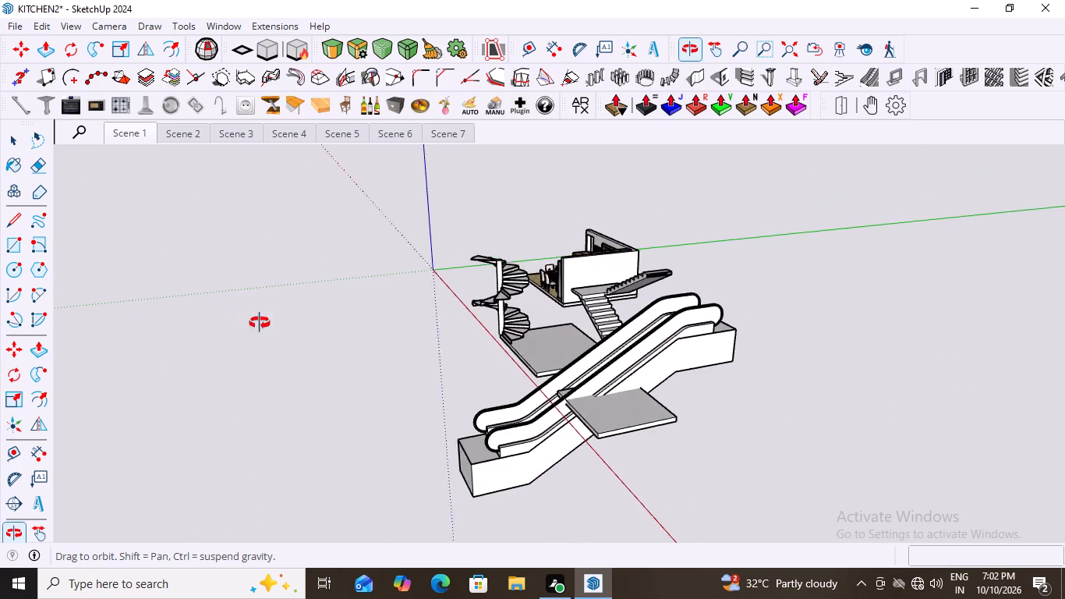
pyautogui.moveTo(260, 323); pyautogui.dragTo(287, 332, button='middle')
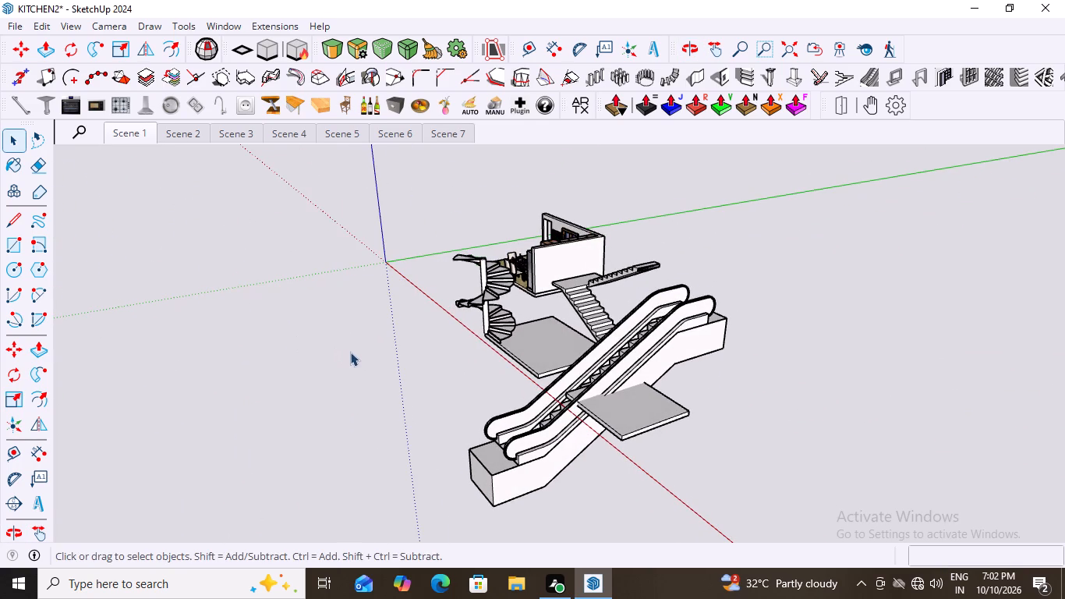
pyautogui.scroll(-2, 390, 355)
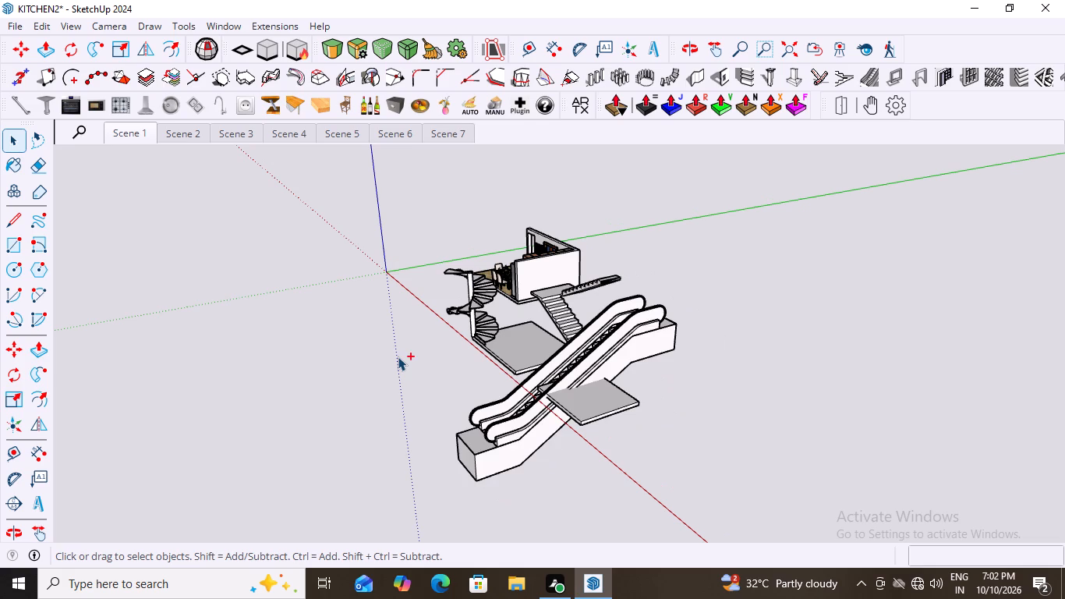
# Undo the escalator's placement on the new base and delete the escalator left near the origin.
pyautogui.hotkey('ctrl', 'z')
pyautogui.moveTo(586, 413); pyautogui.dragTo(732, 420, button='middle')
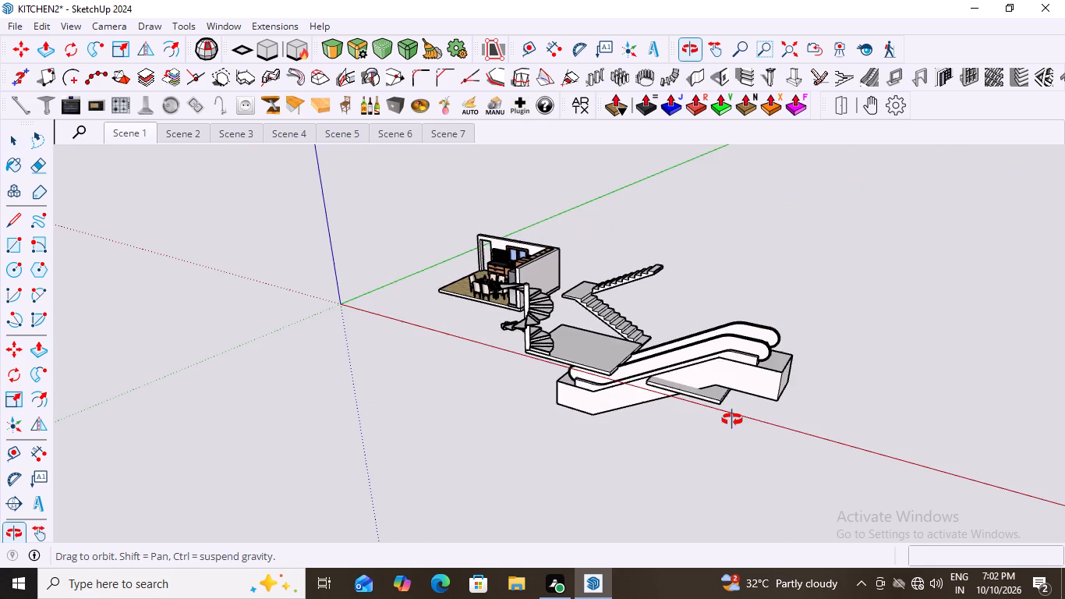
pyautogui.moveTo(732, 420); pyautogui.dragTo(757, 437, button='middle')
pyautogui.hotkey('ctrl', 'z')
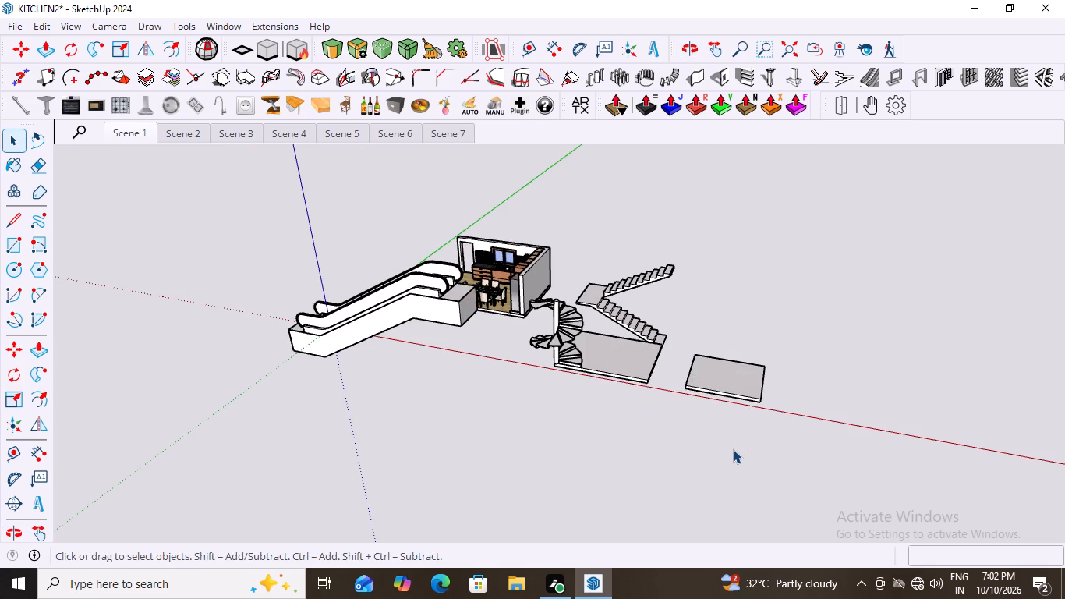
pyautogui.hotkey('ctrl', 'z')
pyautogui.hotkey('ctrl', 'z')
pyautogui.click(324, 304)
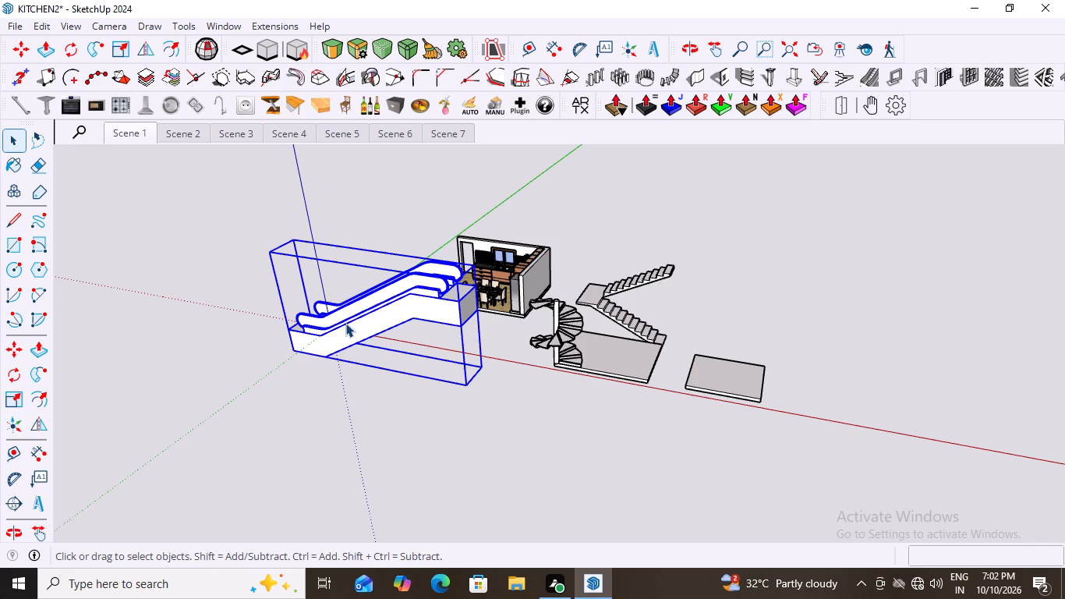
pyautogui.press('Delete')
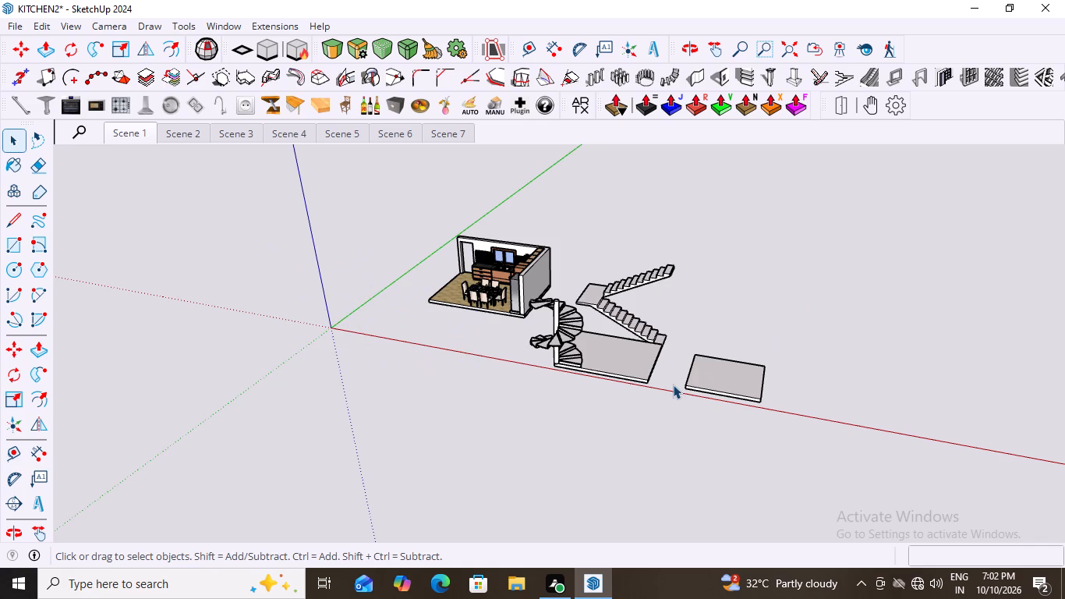
# Build a standard escalator again, from the new base's front top corner to a point partway along its edge facing the slab.
pyautogui.scroll(4, 719, 394)
pyautogui.moveTo(719, 394); pyautogui.dragTo(791, 299, button='middle')
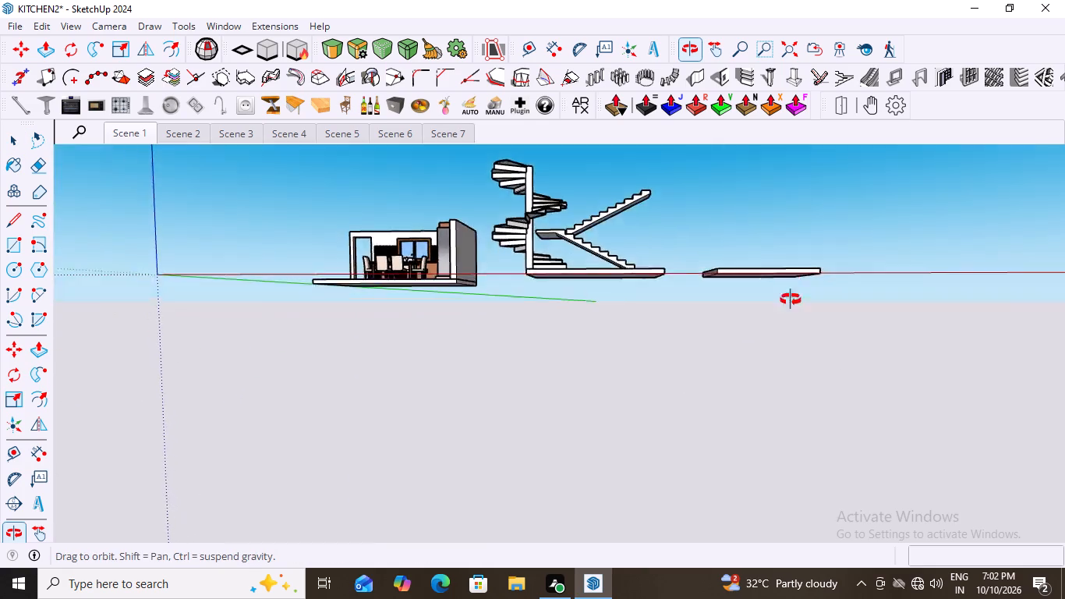
pyautogui.moveTo(791, 299); pyautogui.dragTo(797, 416, button='middle')
pyautogui.scroll(3, 797, 416)
pyautogui.moveTo(731, 368); pyautogui.dragTo(748, 404, button='middle')
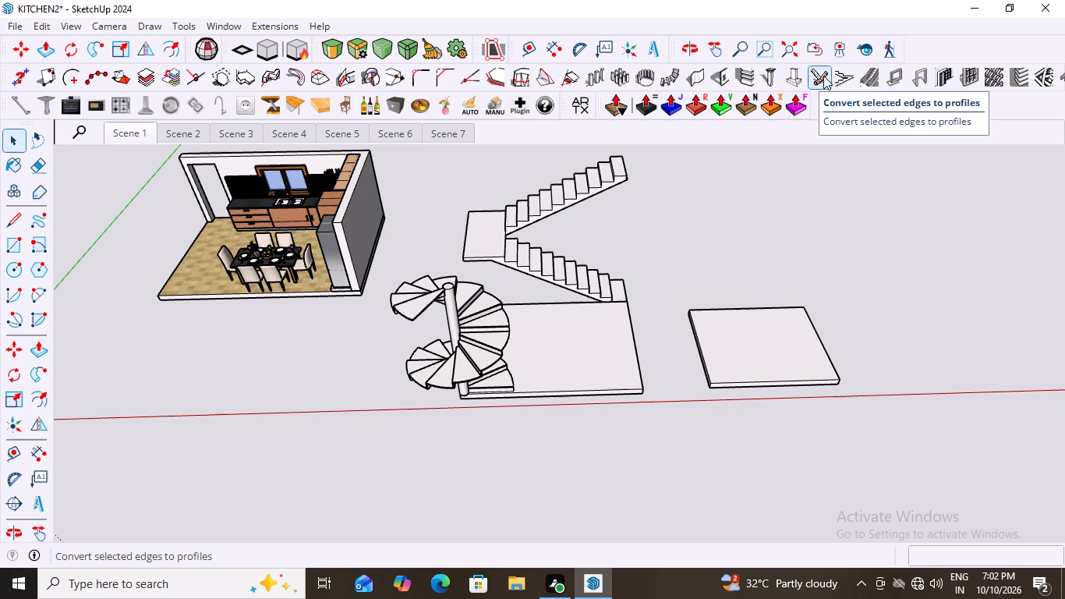
pyautogui.click(865, 76)
pyautogui.click(122, 402)
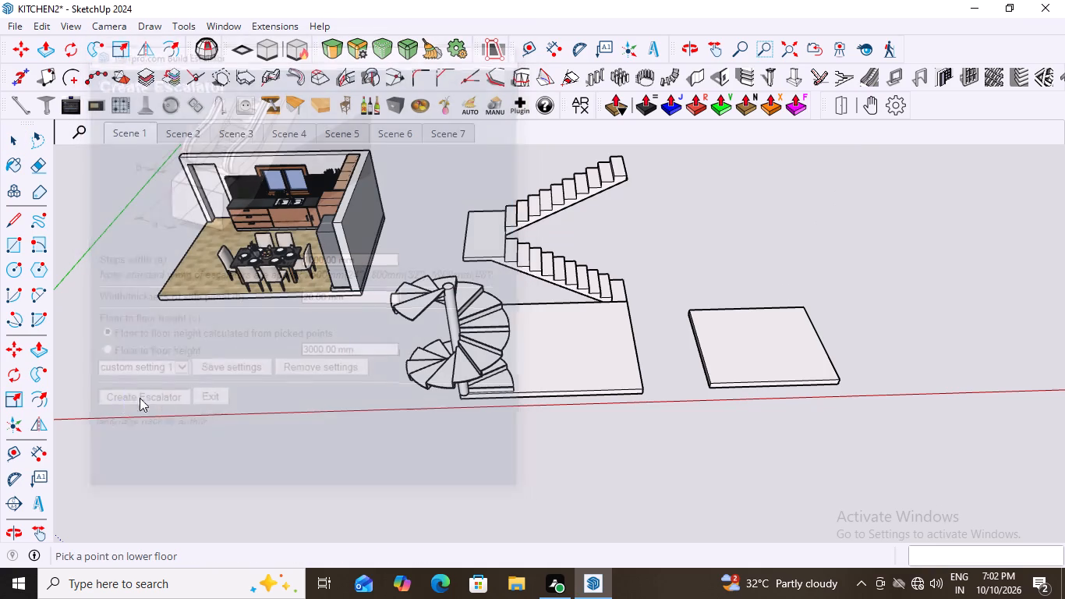
pyautogui.scroll(8, 712, 392)
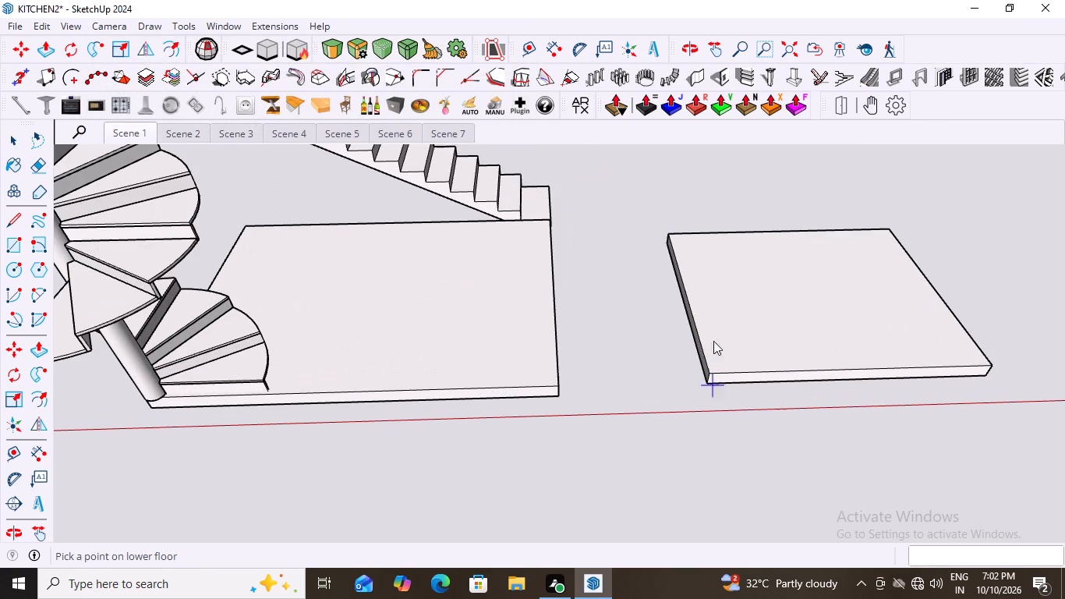
pyautogui.click(709, 372)
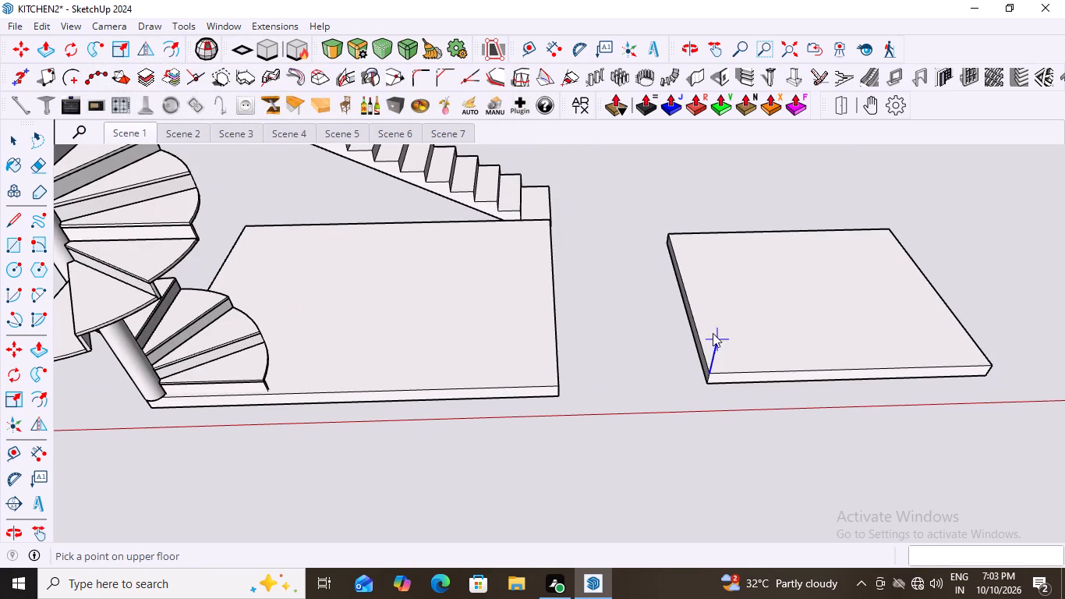
pyautogui.click(691, 299)
pyautogui.click(691, 299)
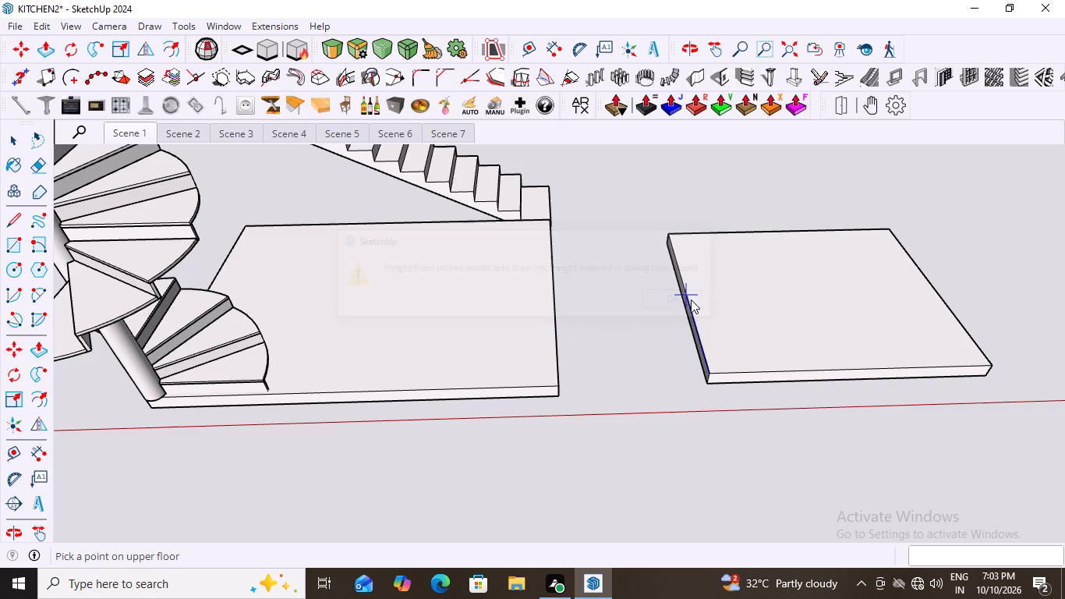
pyautogui.scroll(-5, 874, 335)
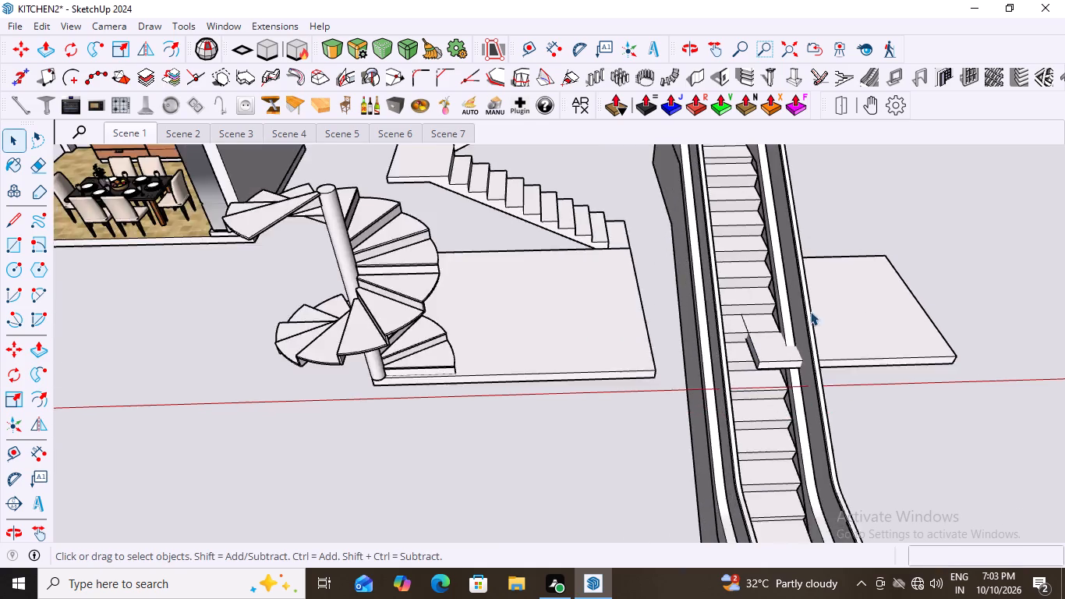
pyautogui.scroll(-14, 810, 311)
pyautogui.scroll(6, 830, 351)
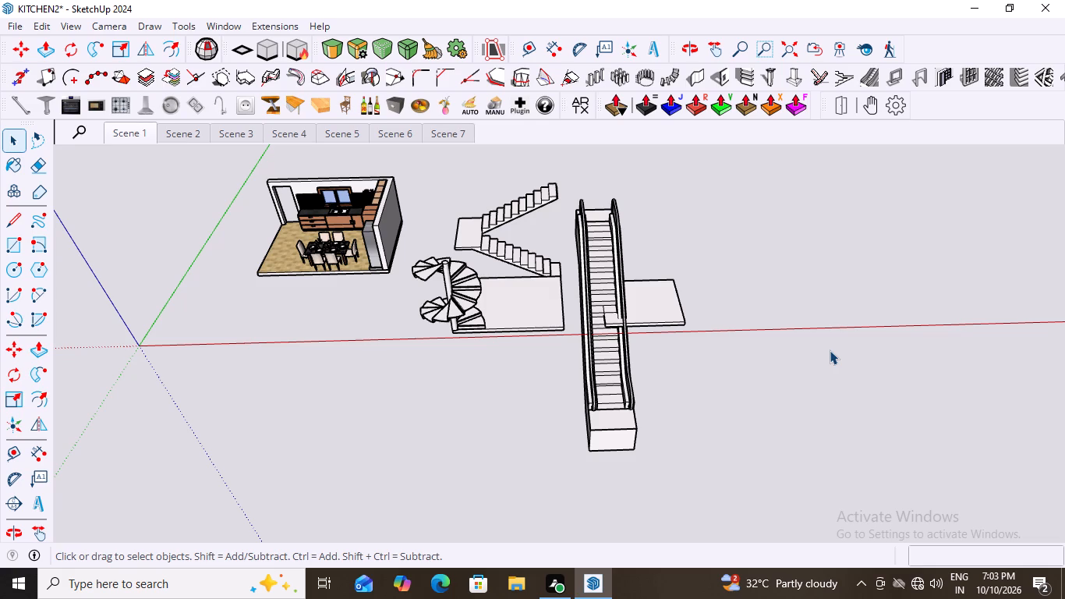
# Move the escalator by its front bottom outer corner onto the new base's front top corner farthest from the staircase slab.
pyautogui.scroll(-7, 830, 350)
pyautogui.scroll(1, 692, 375)
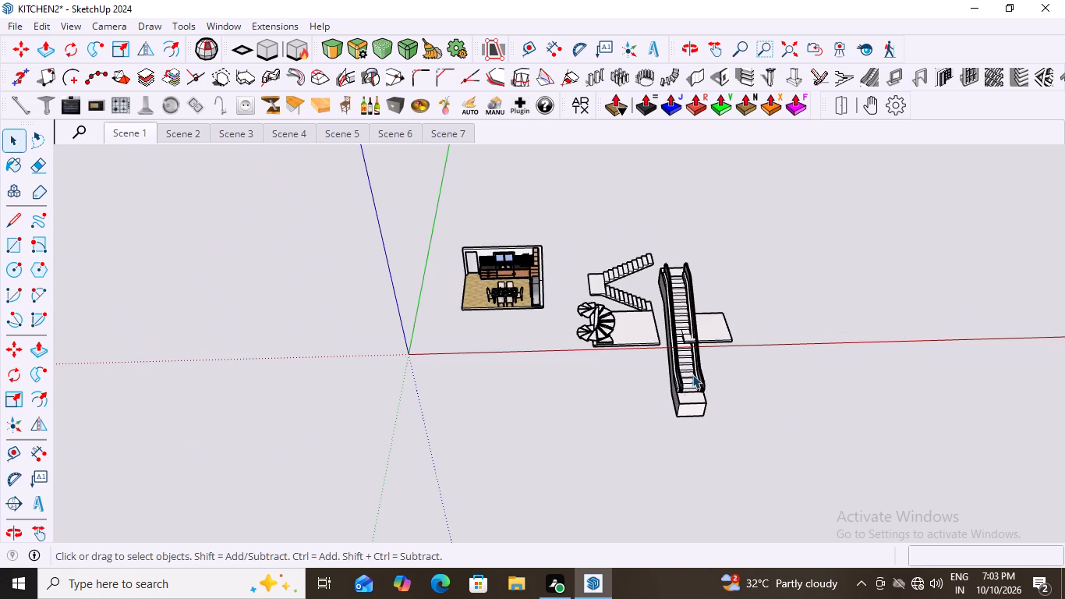
pyautogui.scroll(4, 692, 374)
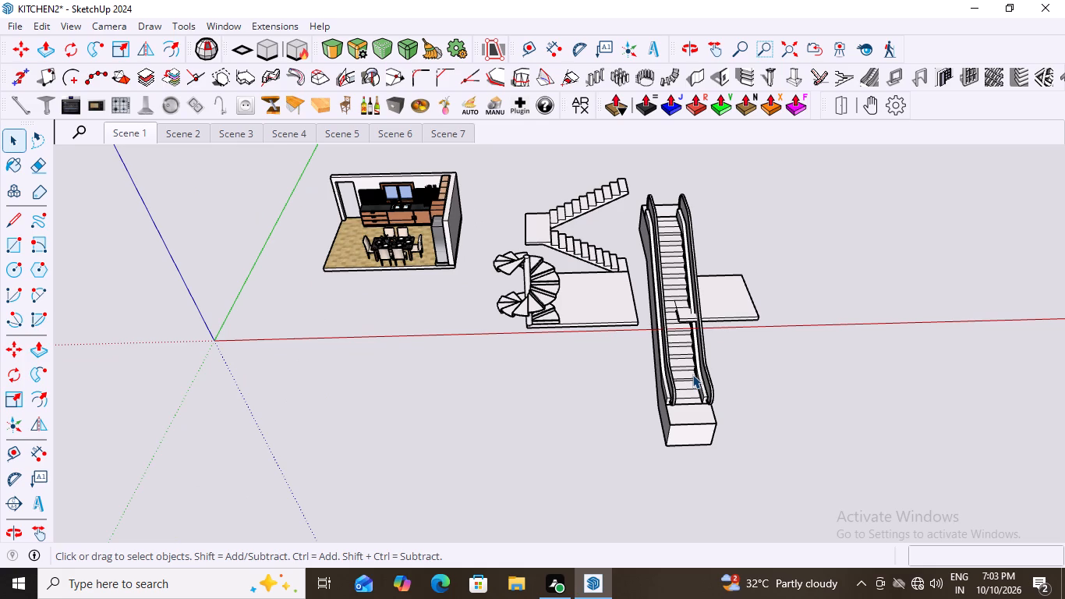
pyautogui.scroll(-3, 692, 374)
pyautogui.scroll(-1, 723, 450)
pyautogui.moveTo(779, 454); pyautogui.dragTo(619, 445, button='middle')
pyautogui.scroll(2, 660, 448)
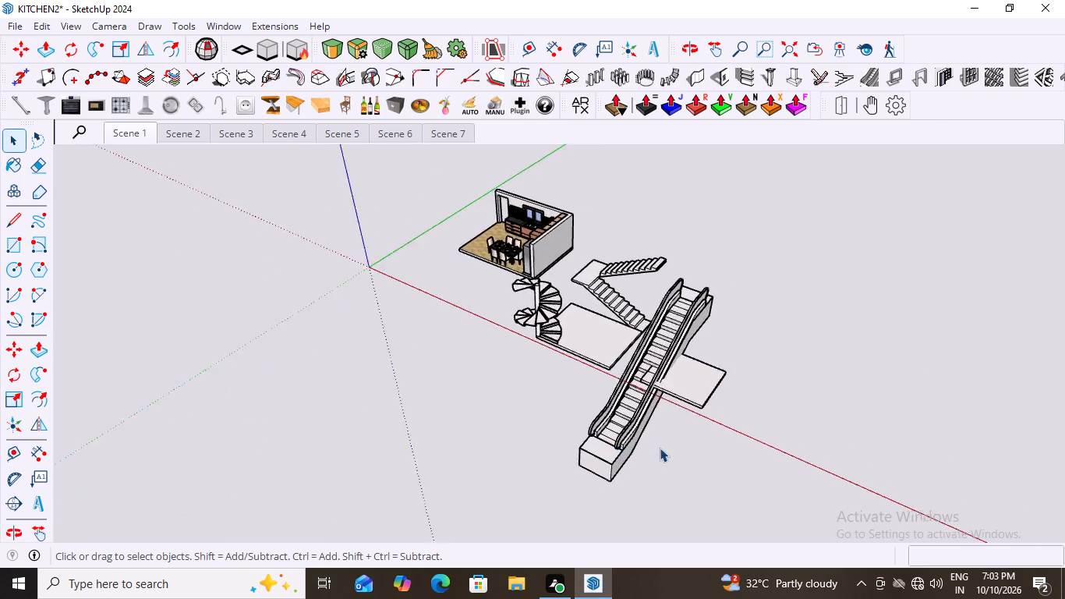
pyautogui.scroll(5, 660, 448)
pyautogui.click(620, 399)
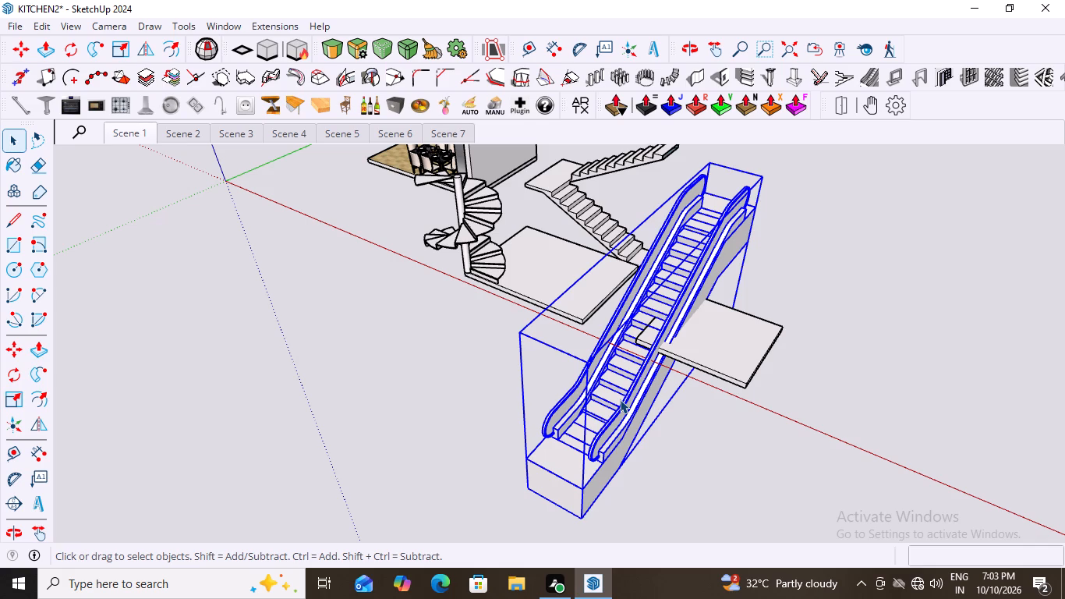
pyautogui.press('m')
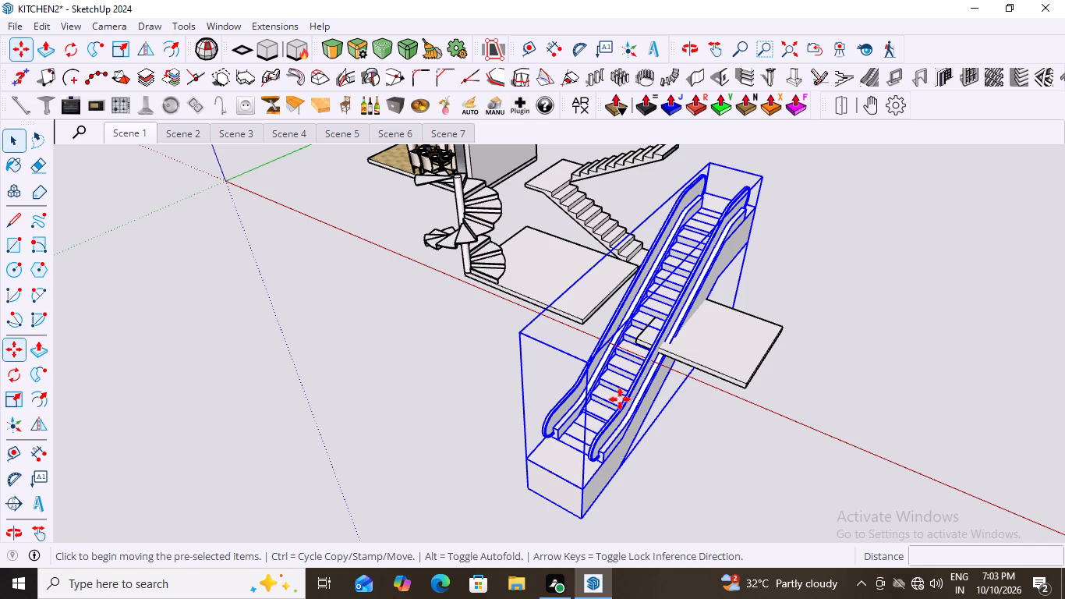
pyautogui.click(579, 522)
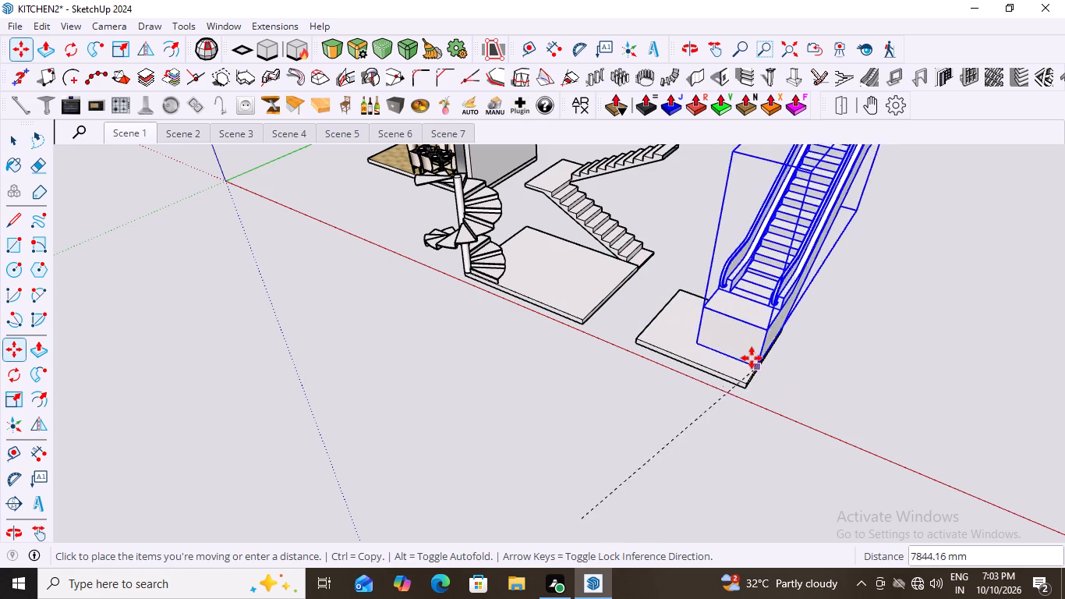
pyautogui.click(747, 384)
pyautogui.scroll(-7, 593, 425)
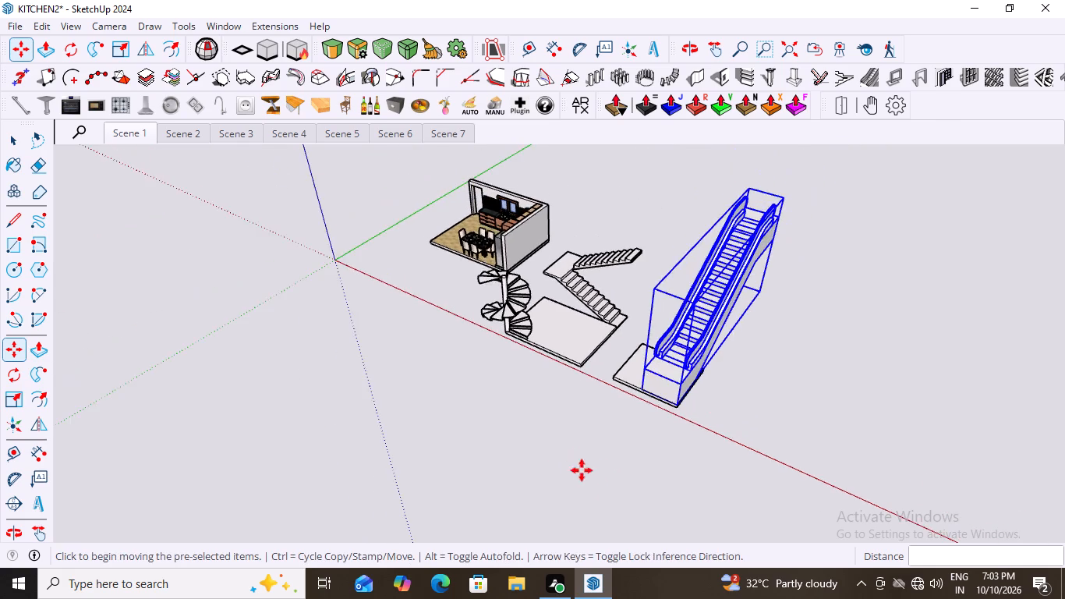
pyautogui.scroll(-3, 582, 470)
pyautogui.press('space')
pyautogui.click(777, 398)
# Examine the escalator's seating on its base and its position beside the staircases and kitchen from several angles.
pyautogui.moveTo(666, 491); pyautogui.dragTo(985, 480, button='middle')
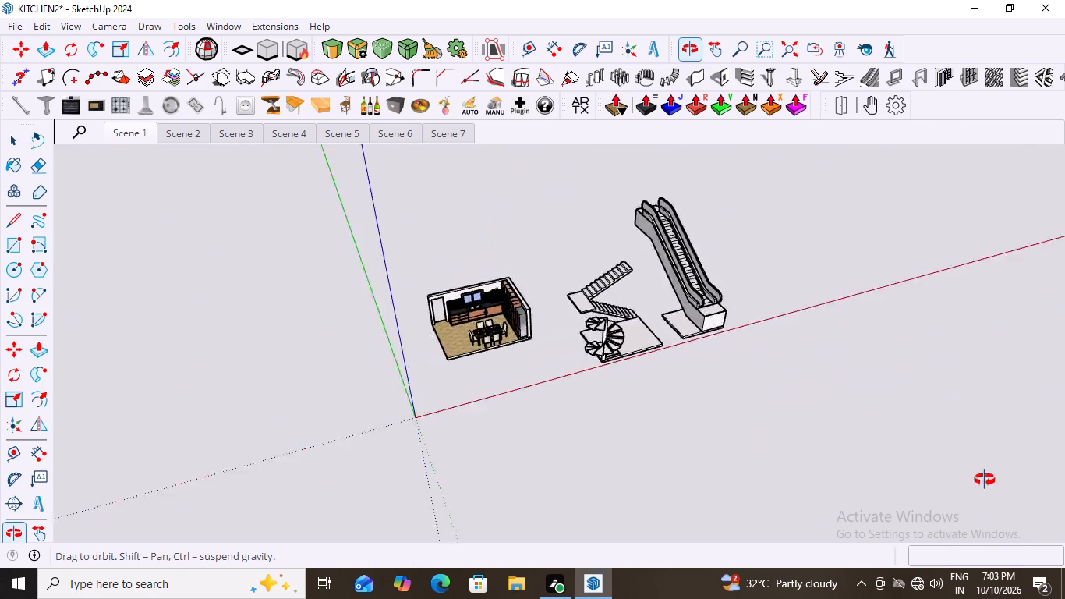
pyautogui.moveTo(985, 480); pyautogui.dragTo(1064, 473, button='middle')
pyautogui.moveTo(1064, 473); pyautogui.dragTo(649, 406, button='middle')
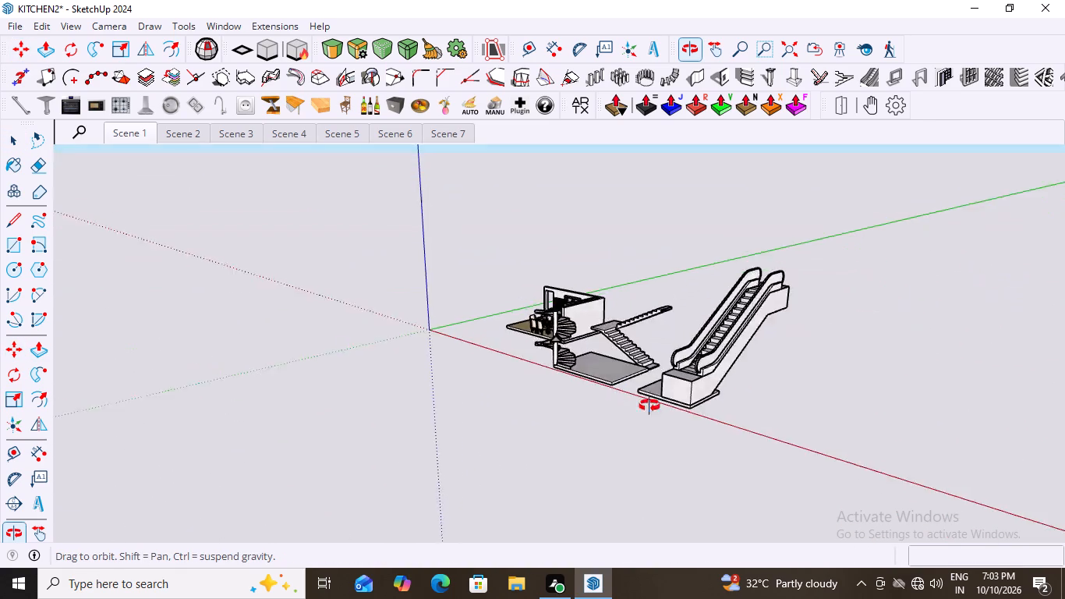
pyautogui.moveTo(649, 406); pyautogui.dragTo(760, 446, button='middle')
pyautogui.moveTo(760, 446); pyautogui.dragTo(552, 366, button='middle')
pyautogui.scroll(5, 582, 308)
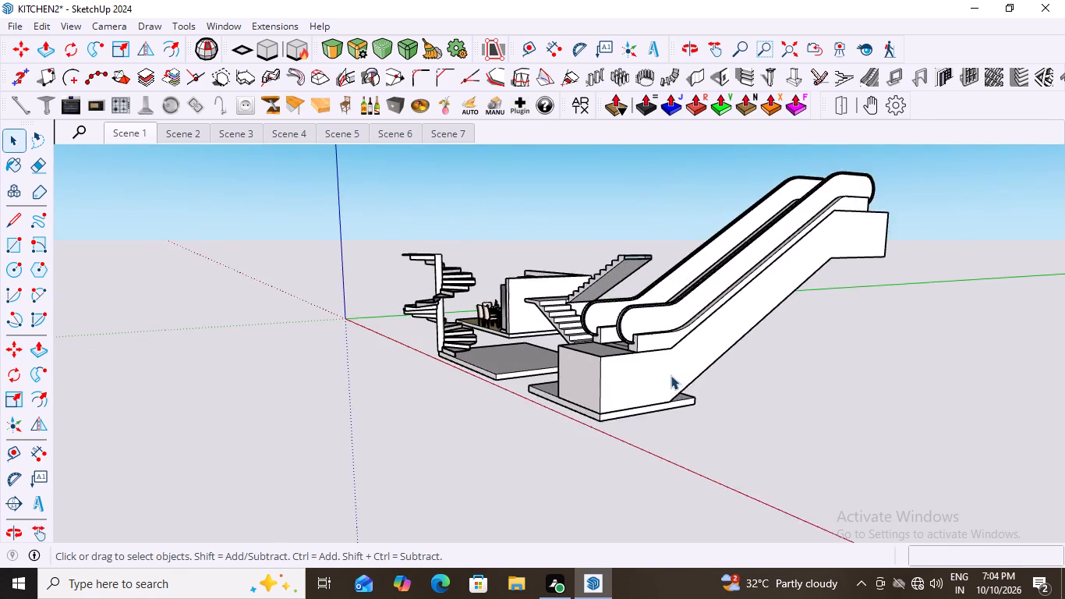
pyautogui.scroll(3, 670, 375)
pyautogui.moveTo(616, 393); pyautogui.dragTo(643, 548, button='middle')
pyautogui.scroll(8, 644, 501)
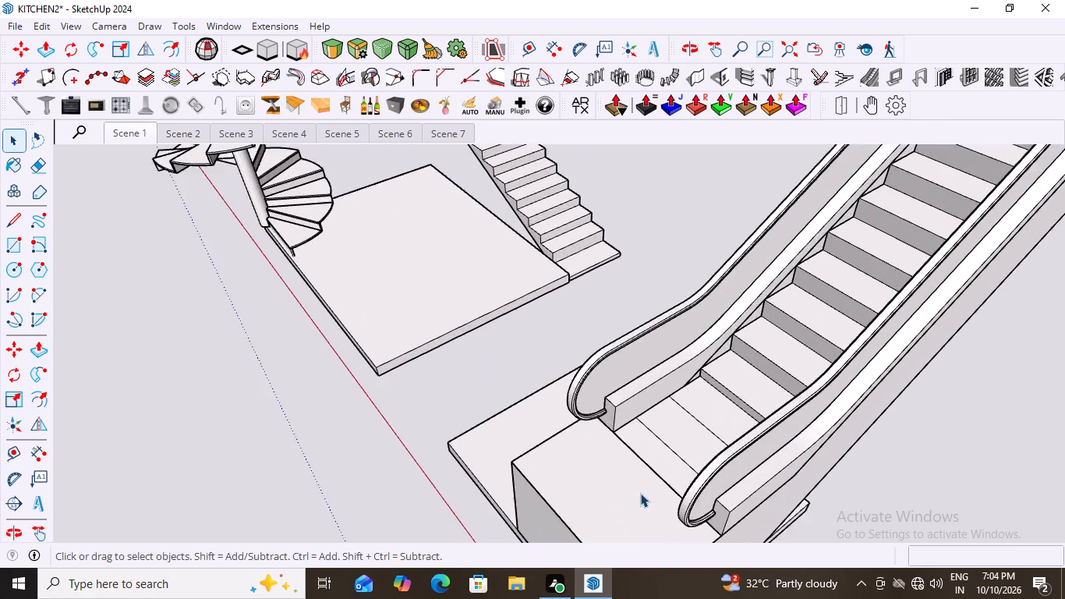
pyautogui.scroll(3, 640, 493)
pyautogui.scroll(-17, 527, 452)
pyautogui.moveTo(583, 455); pyautogui.dragTo(420, 431, button='middle')
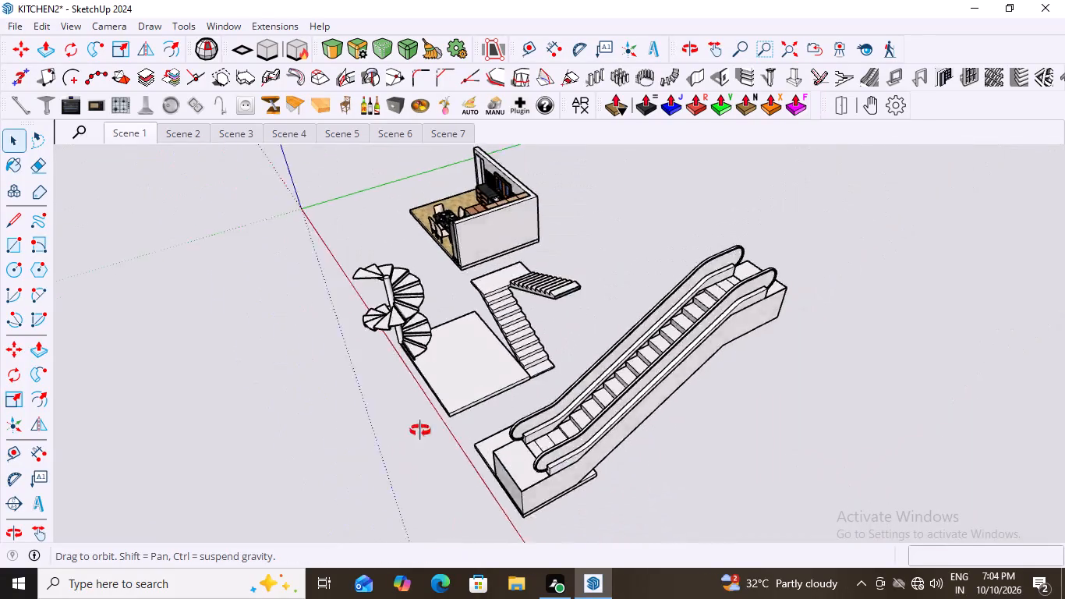
pyautogui.moveTo(420, 431); pyautogui.dragTo(391, 409, button='middle')
pyautogui.scroll(-1, 748, 473)
pyautogui.moveTo(451, 419); pyautogui.dragTo(784, 494, button='middle')
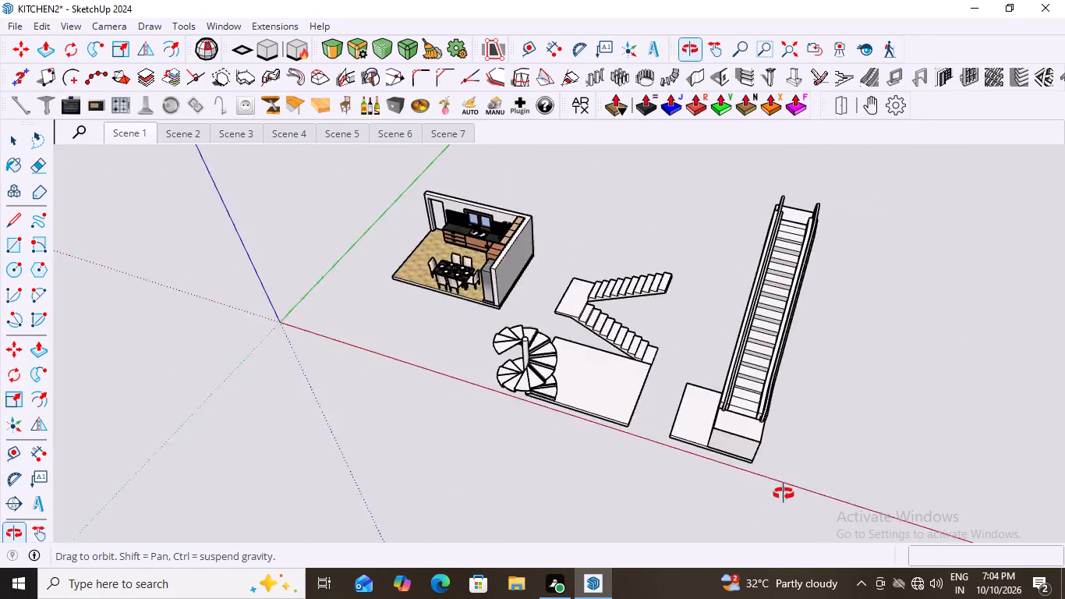
pyautogui.moveTo(784, 494); pyautogui.dragTo(822, 452, button='middle')
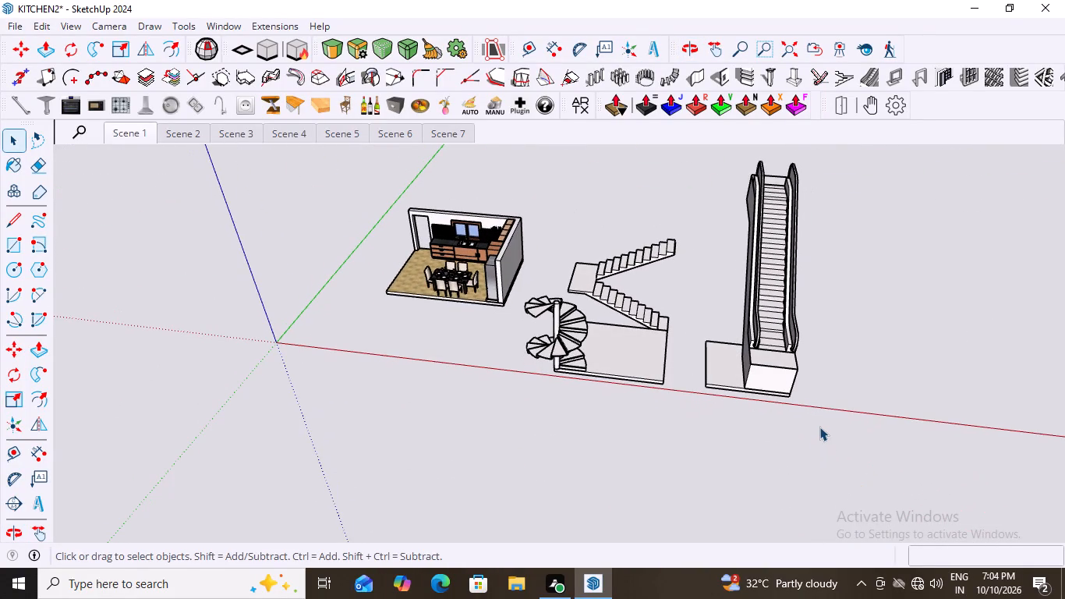
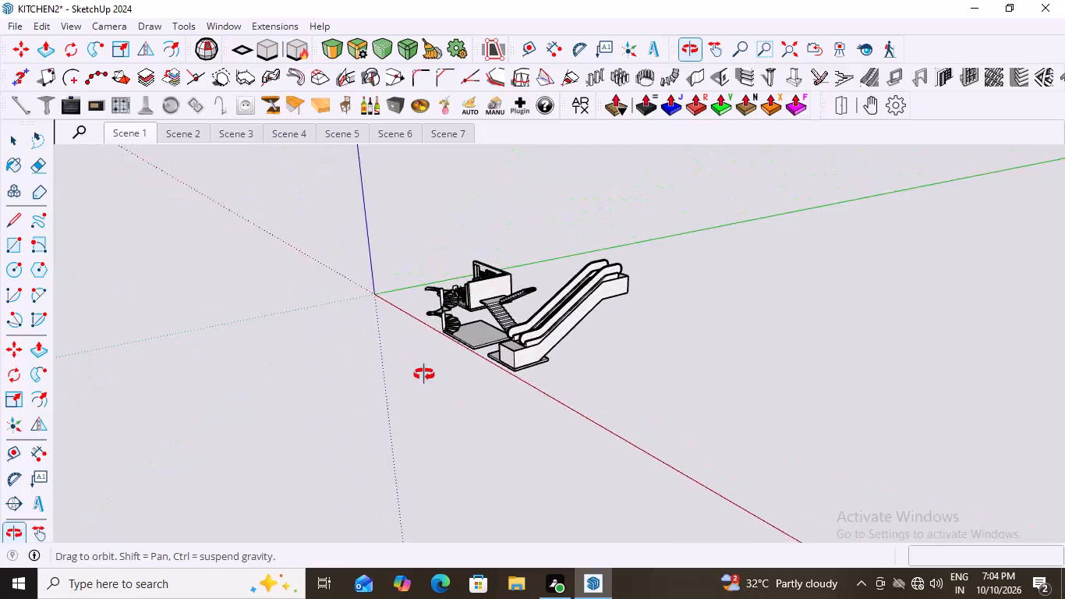
# Examine the escalator, the staircases and the kitchen from several angles and distances.
pyautogui.scroll(8, 501, 344)
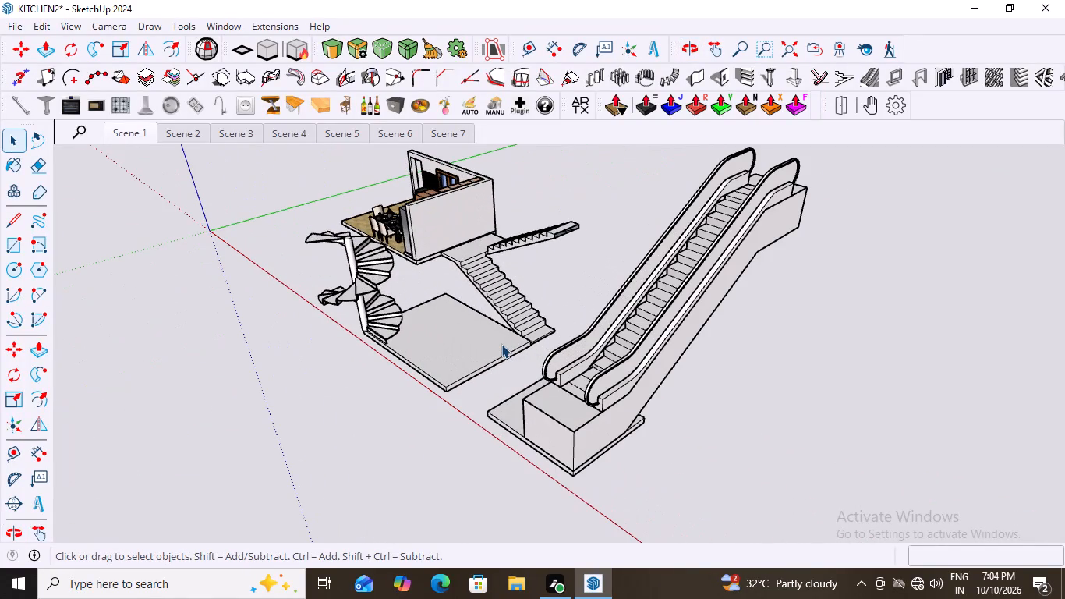
pyautogui.scroll(-6, 465, 324)
pyautogui.scroll(-3, 468, 434)
pyautogui.moveTo(470, 431); pyautogui.dragTo(632, 435, button='middle')
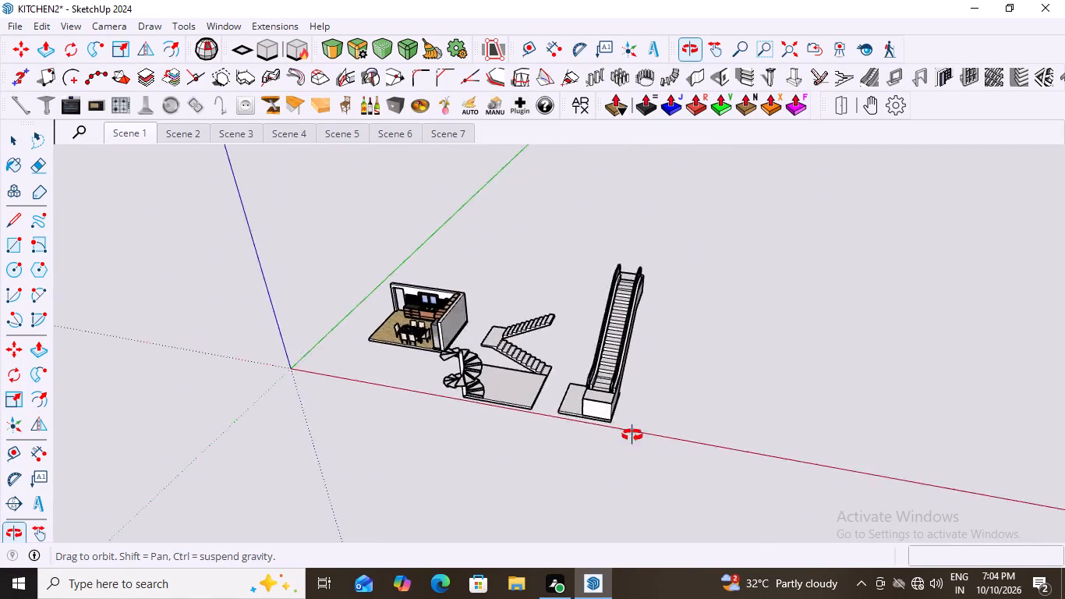
pyautogui.moveTo(632, 435); pyautogui.dragTo(720, 402, button='middle')
pyautogui.scroll(2, 720, 402)
pyautogui.scroll(-2, 547, 405)
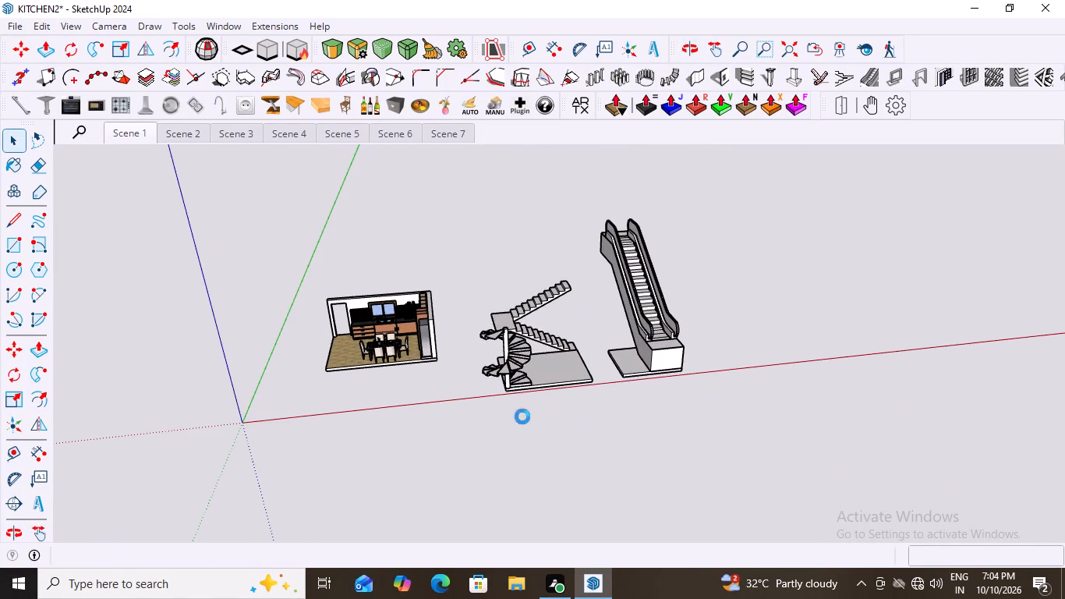
pyautogui.scroll(-4, 522, 416)
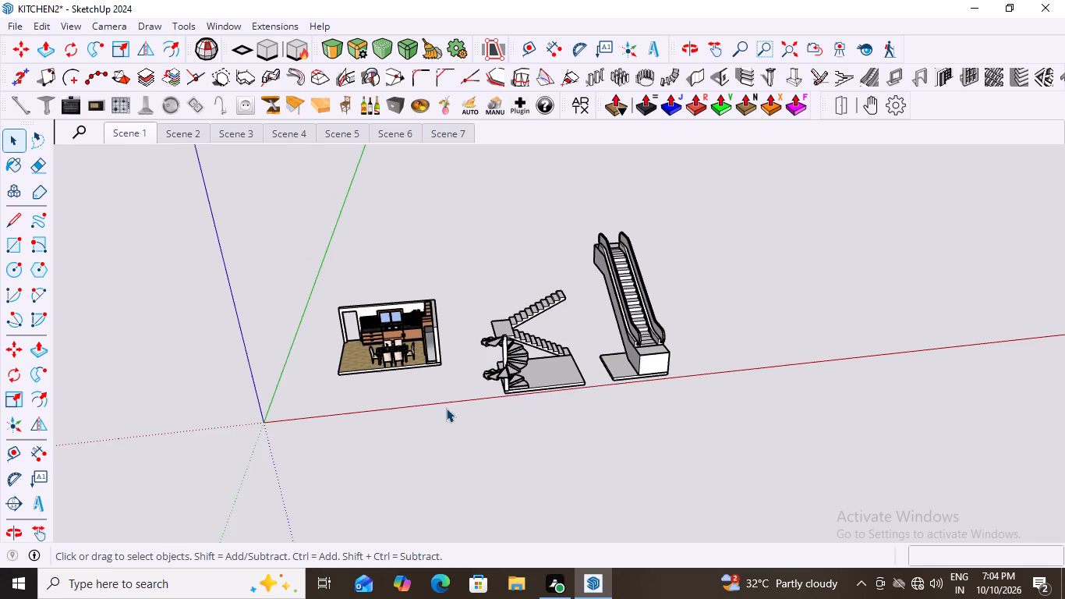
pyautogui.scroll(-9, 395, 409)
pyautogui.moveTo(542, 414); pyautogui.dragTo(513, 364, button='middle')
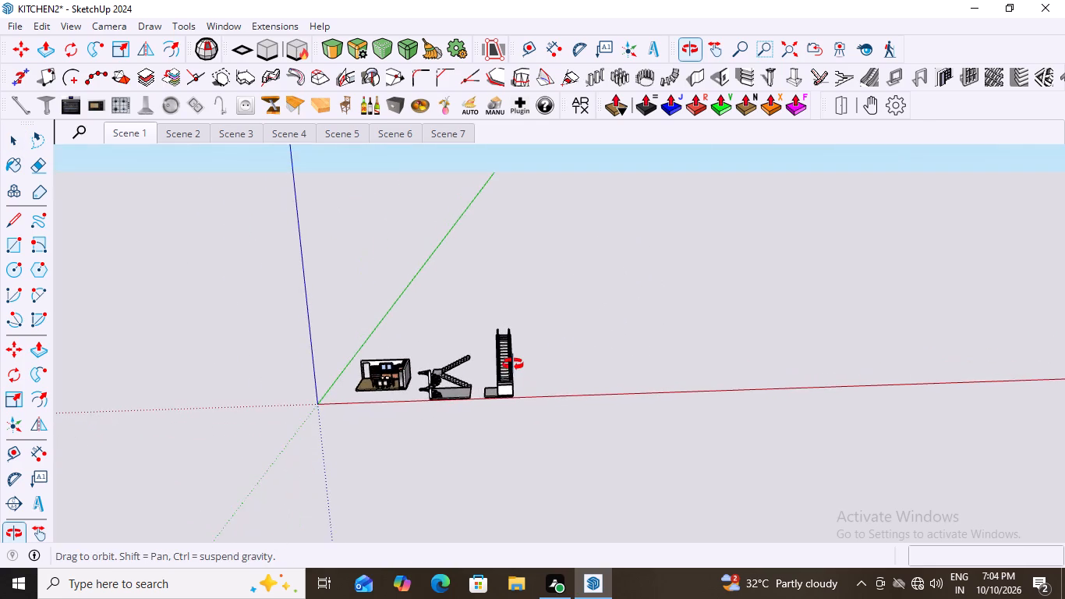
pyautogui.moveTo(513, 364); pyautogui.dragTo(524, 376, button='middle')
pyautogui.scroll(10, 524, 376)
pyautogui.moveTo(551, 370); pyautogui.dragTo(494, 349, button='middle')
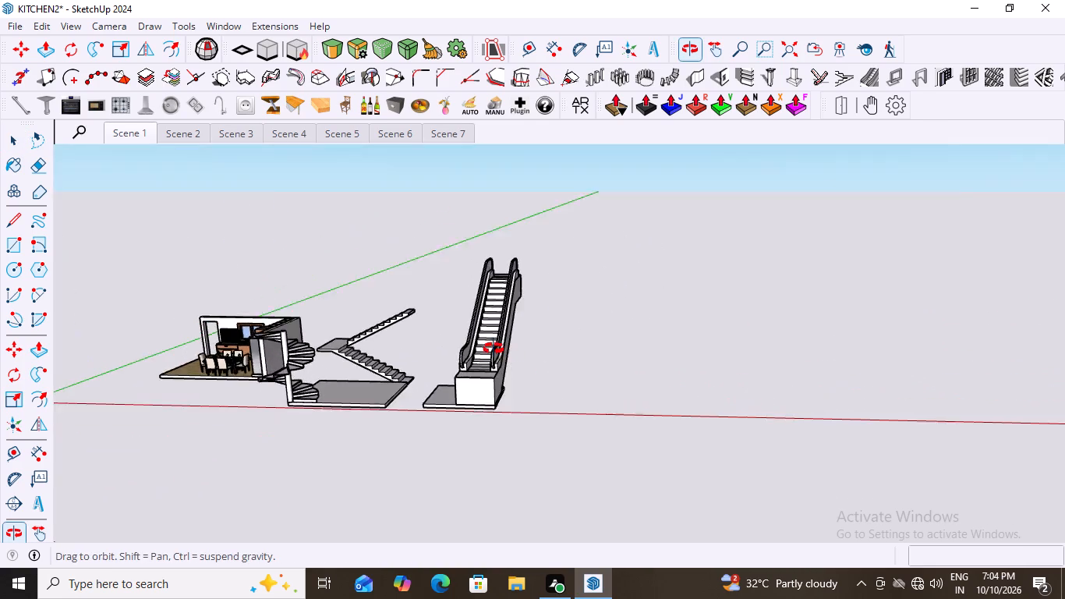
pyautogui.moveTo(494, 349); pyautogui.dragTo(518, 354, button='middle')
pyautogui.scroll(7, 518, 354)
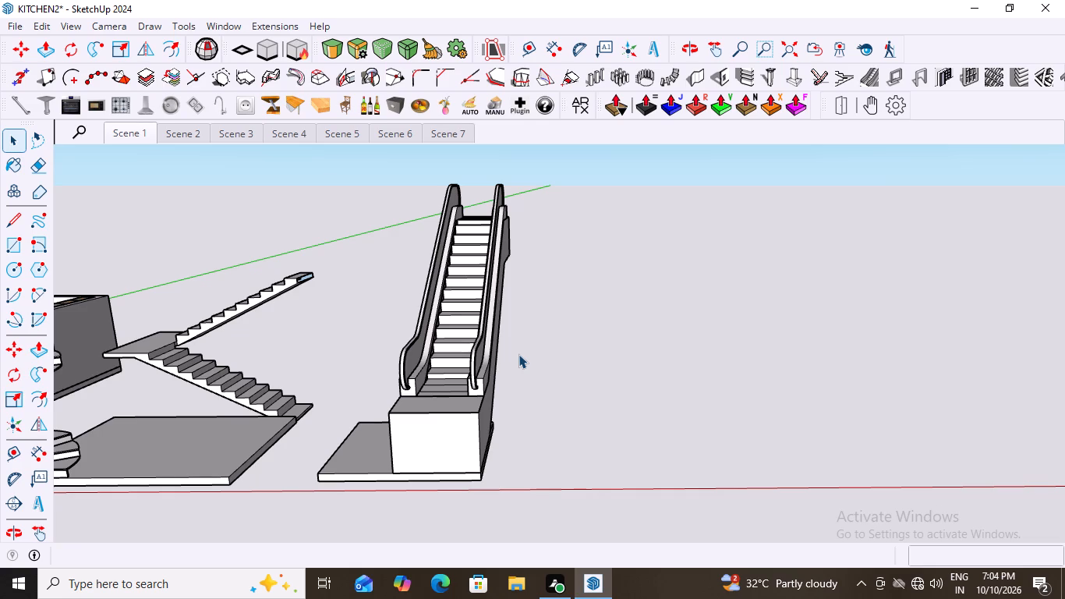
# Draw a ground rectangle about 448 by 628 mm beside the escalator base, on the side away from the staircases.
pyautogui.scroll(-9, 562, 439)
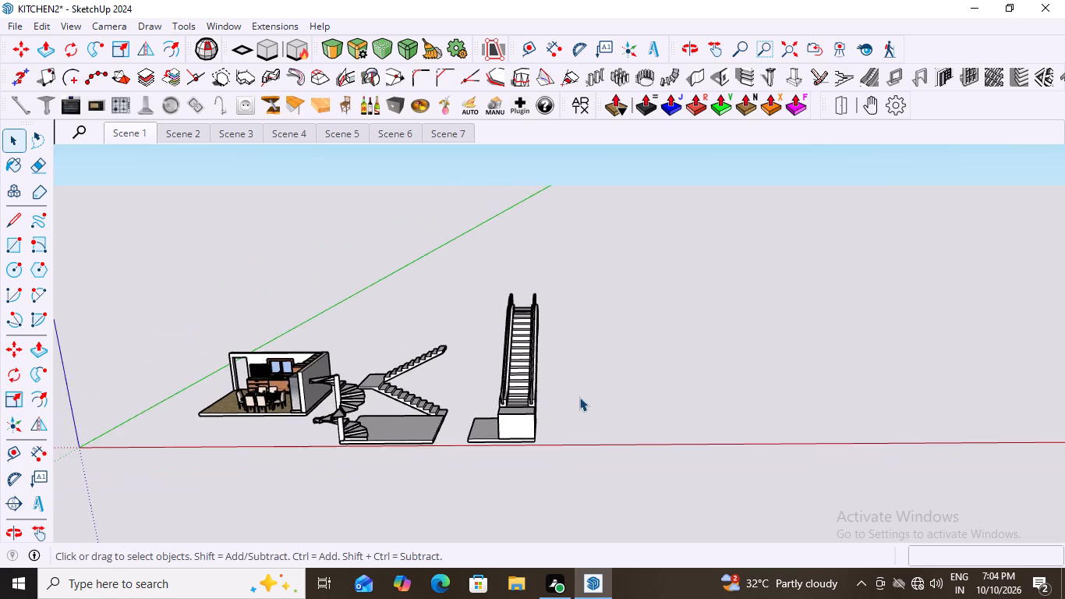
pyautogui.moveTo(579, 397); pyautogui.dragTo(601, 460, button='middle')
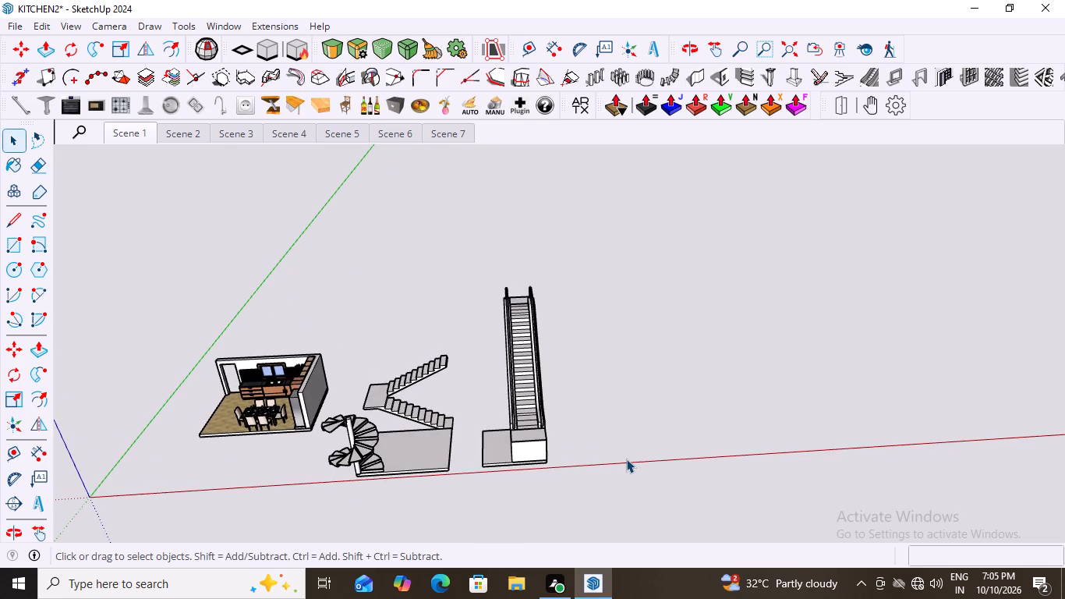
pyautogui.press('r')
pyautogui.scroll(2, 596, 494)
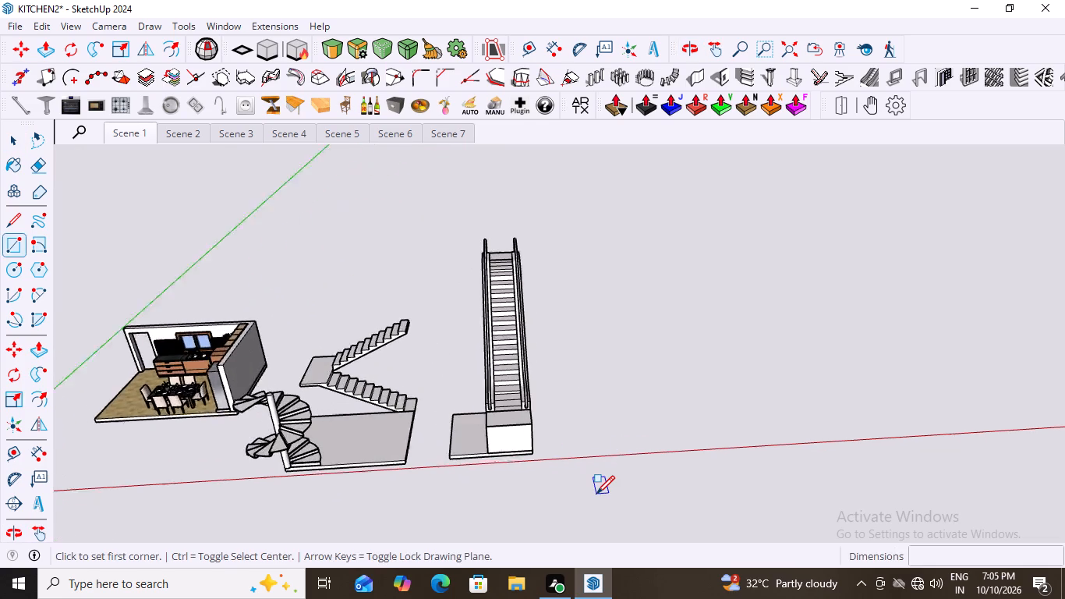
pyautogui.scroll(5, 596, 494)
pyautogui.click(566, 417)
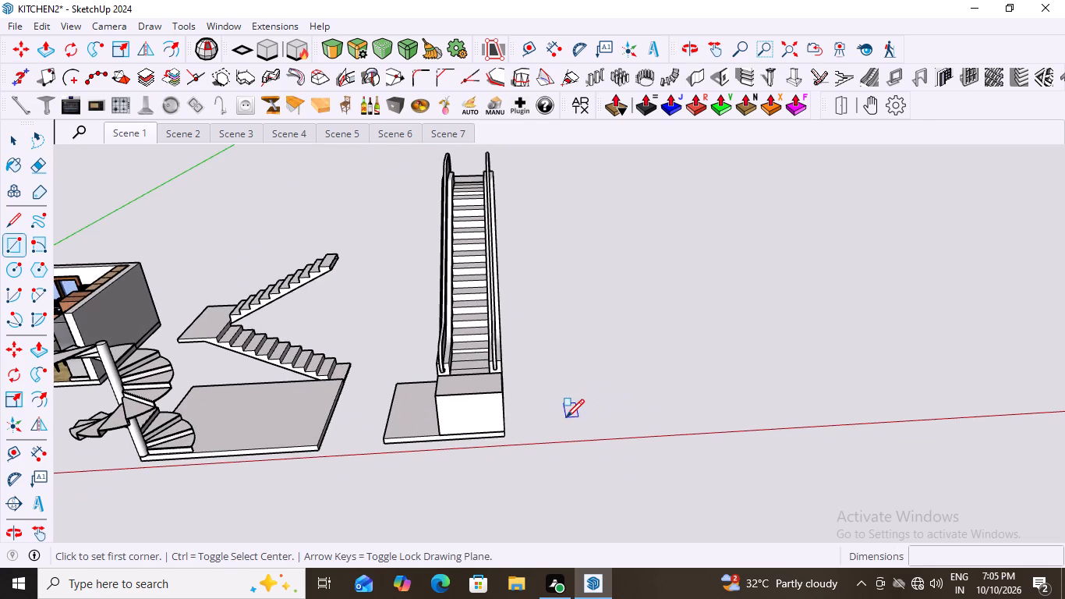
pyautogui.scroll(4, 589, 436)
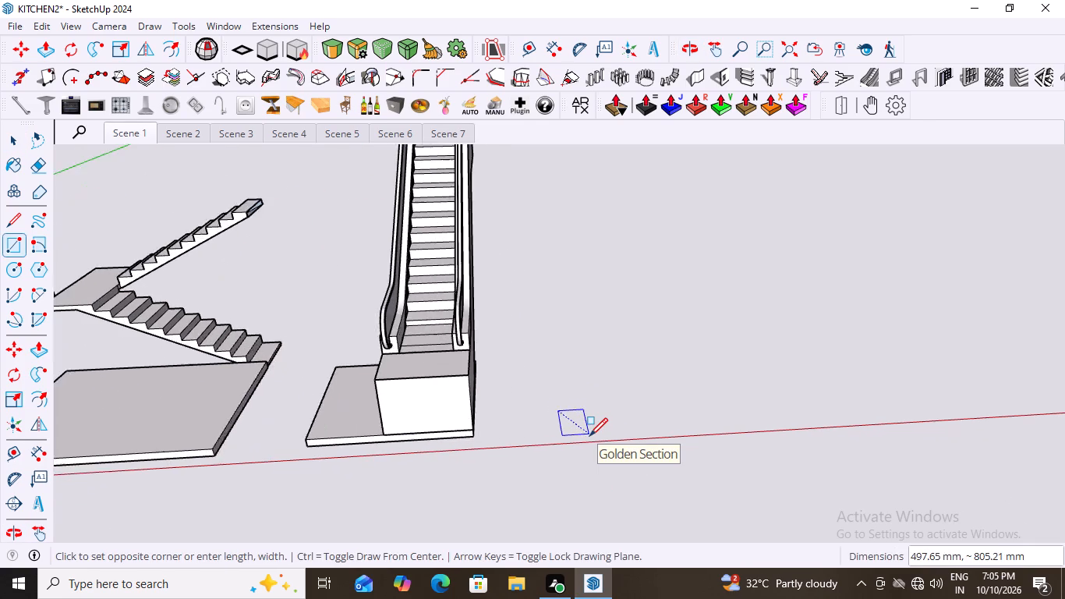
pyautogui.scroll(1, 589, 436)
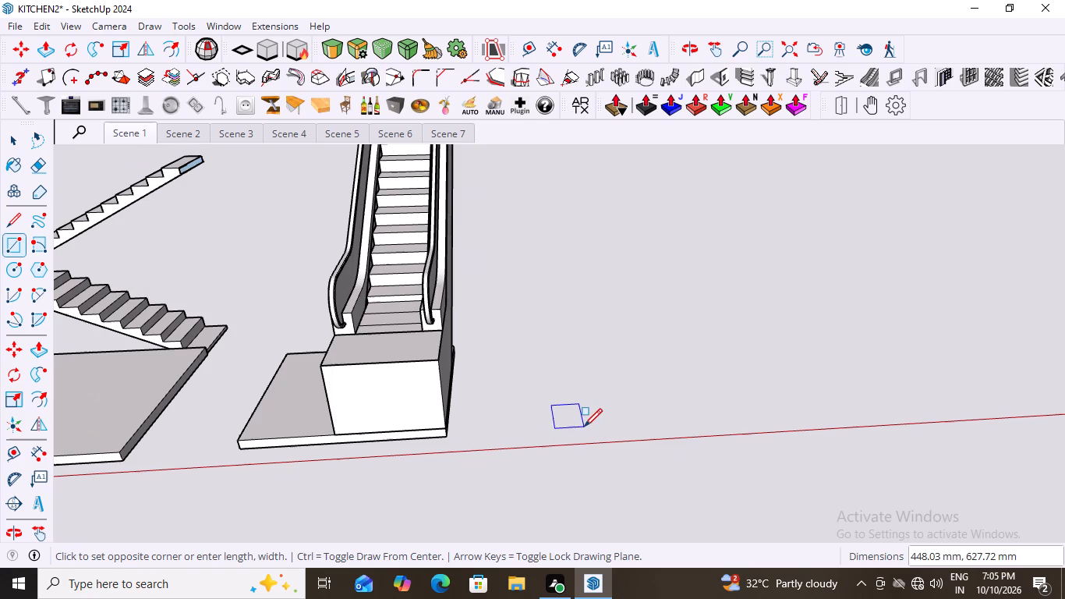
pyautogui.click(584, 427)
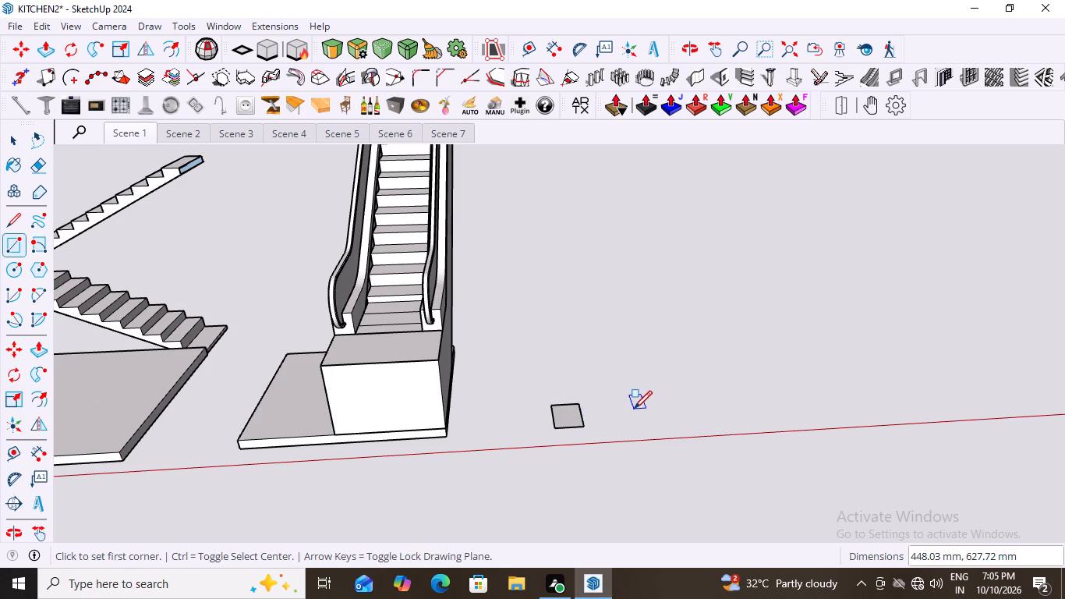
# Make the small rectangle's face and edges into a group.
pyautogui.press('space')
pyautogui.tripleClick(573, 409)
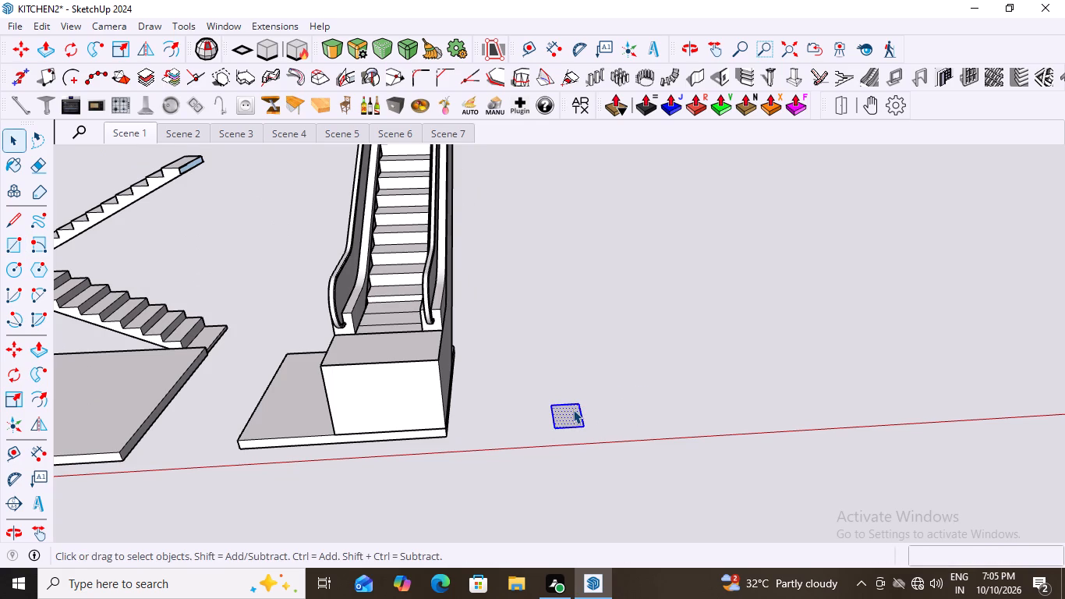
pyautogui.rightClick(573, 409)
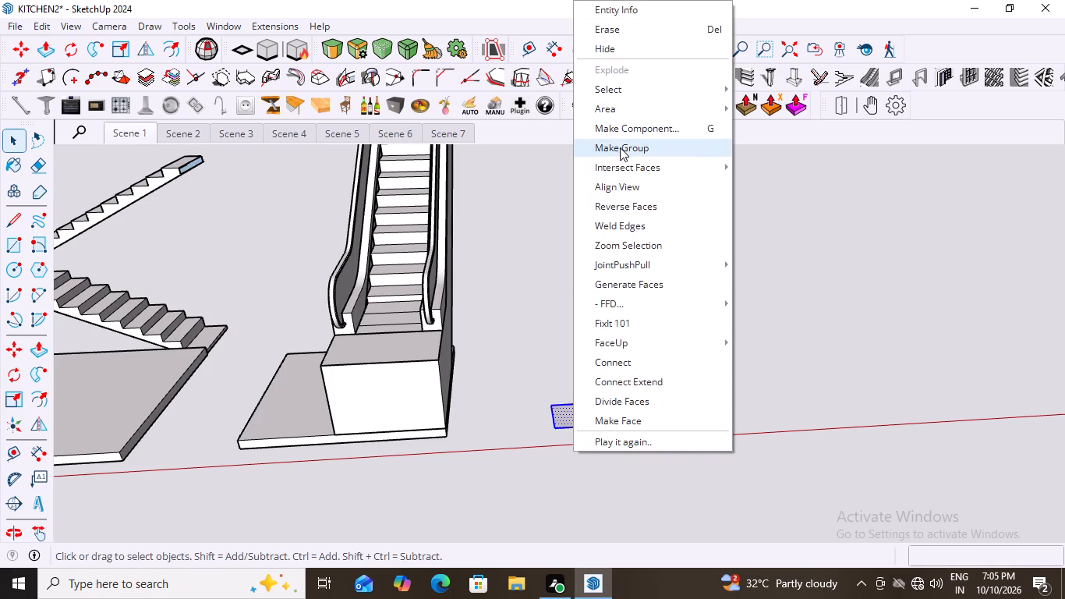
pyautogui.click(620, 147)
# Inside the rectangle's group, push/pull its face up about 2366 mm to form a column, and leave the group.
pyautogui.doubleClick(565, 413)
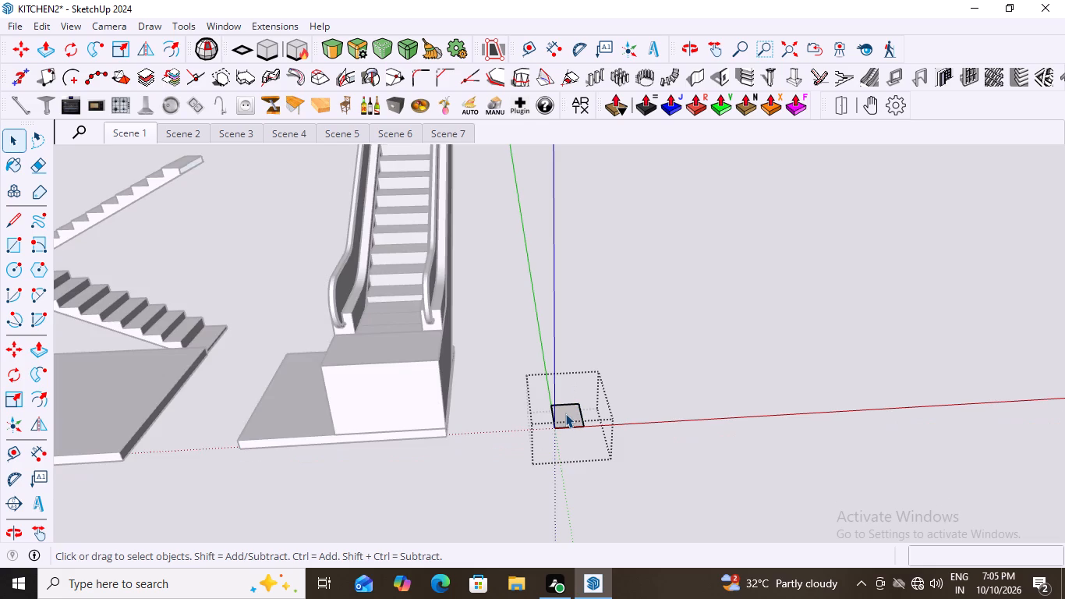
pyautogui.click(565, 413)
pyautogui.press('p')
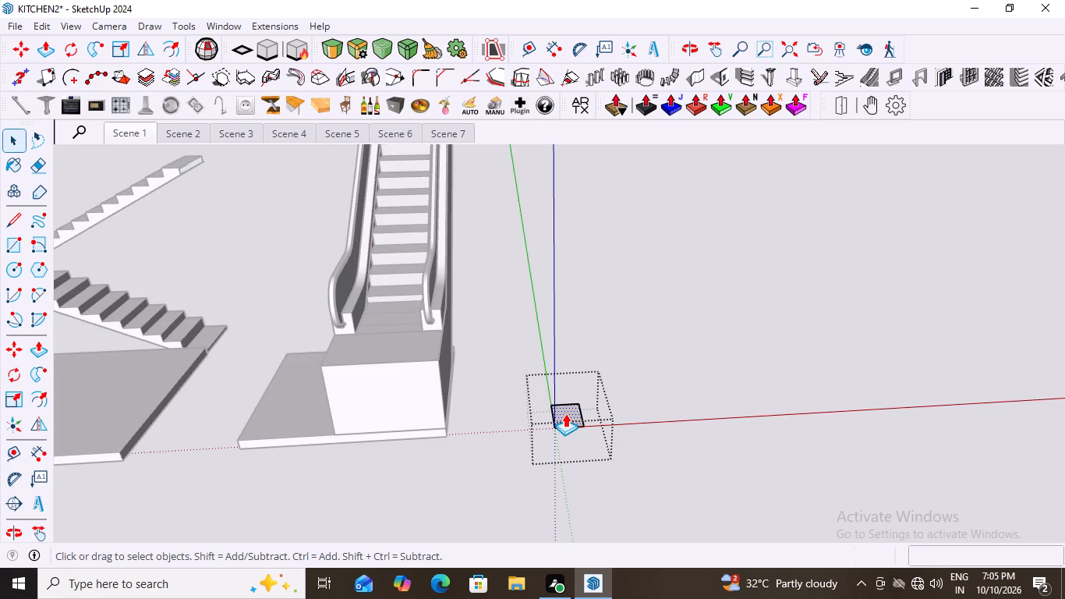
pyautogui.click(570, 402)
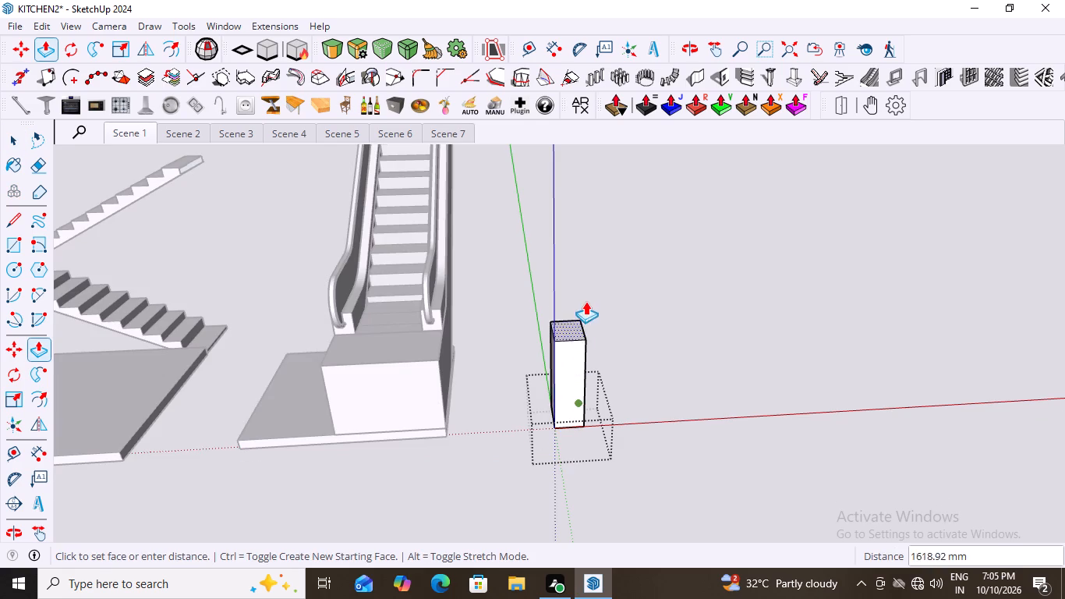
pyautogui.scroll(-19, 584, 296)
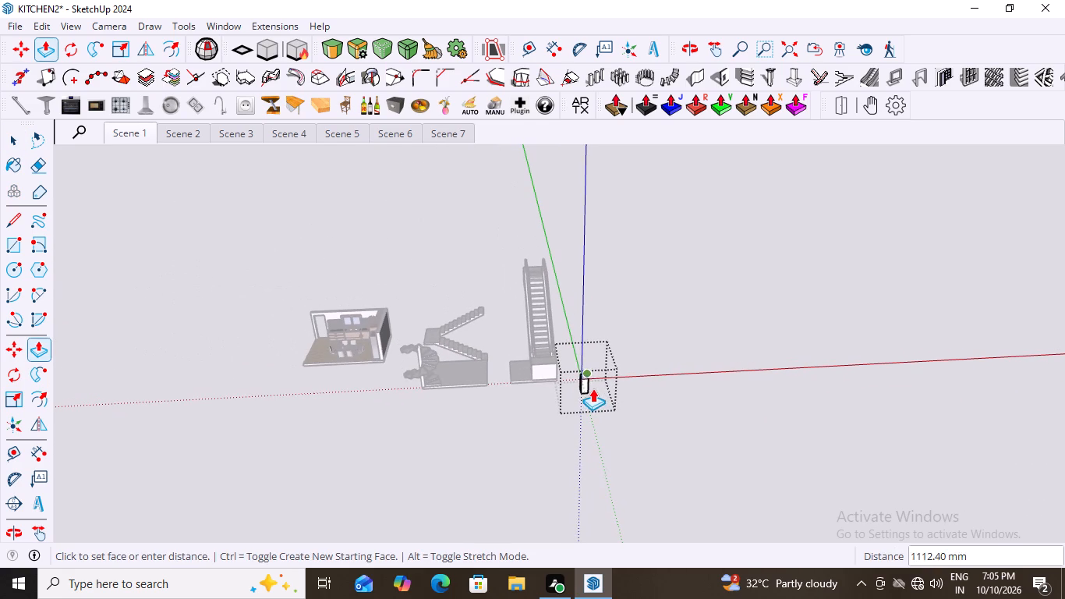
pyautogui.scroll(3, 610, 271)
pyautogui.scroll(3, 602, 364)
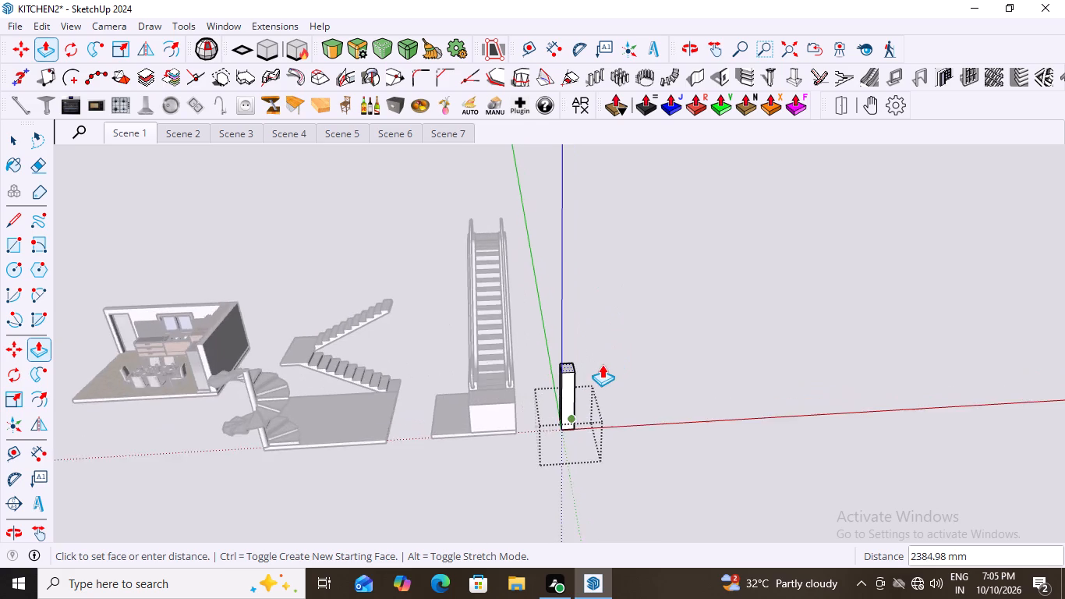
pyautogui.scroll(4, 602, 364)
pyautogui.click(593, 364)
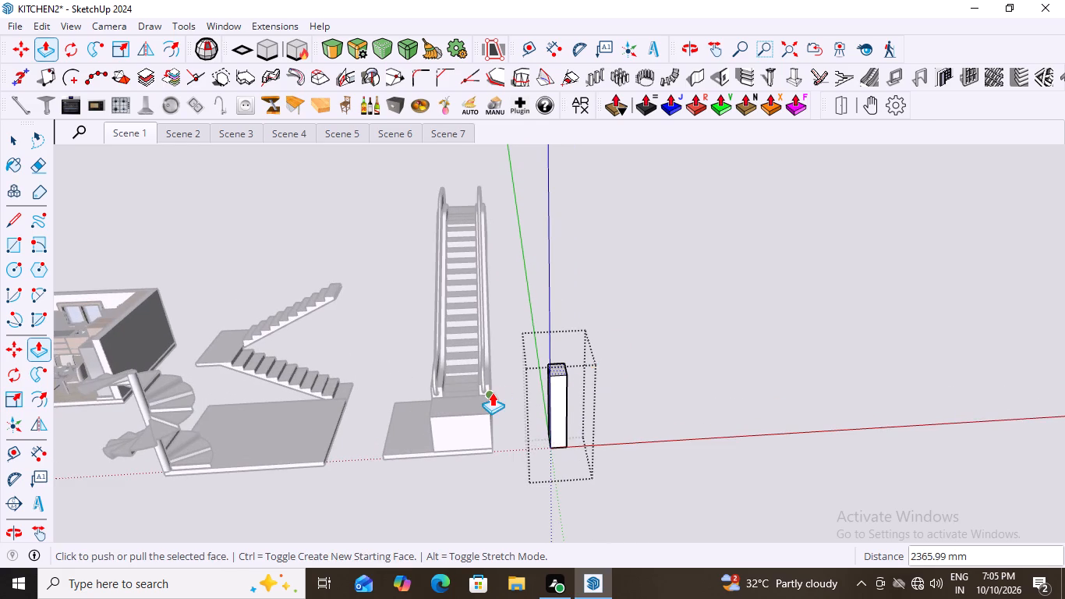
pyautogui.scroll(-11, 492, 392)
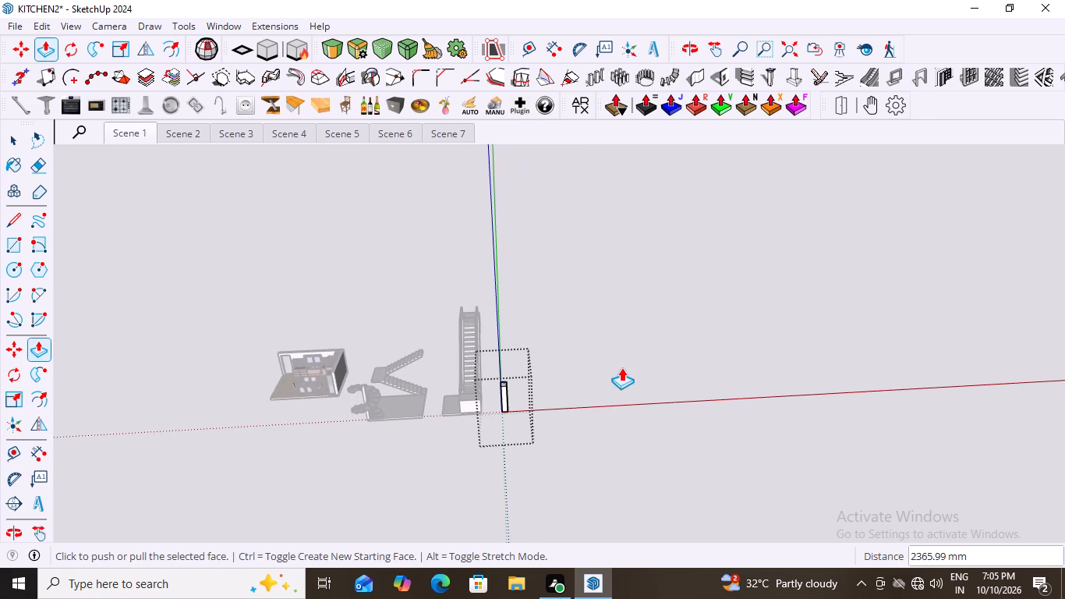
pyautogui.press('space')
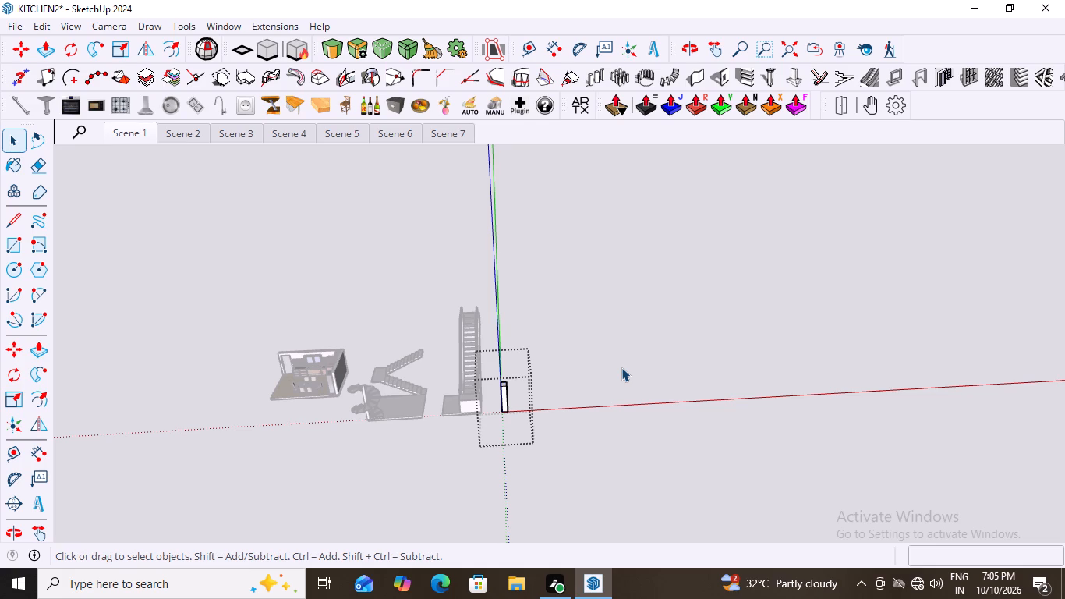
pyautogui.scroll(-4, 557, 385)
pyautogui.moveTo(588, 452); pyautogui.dragTo(552, 410, button='middle')
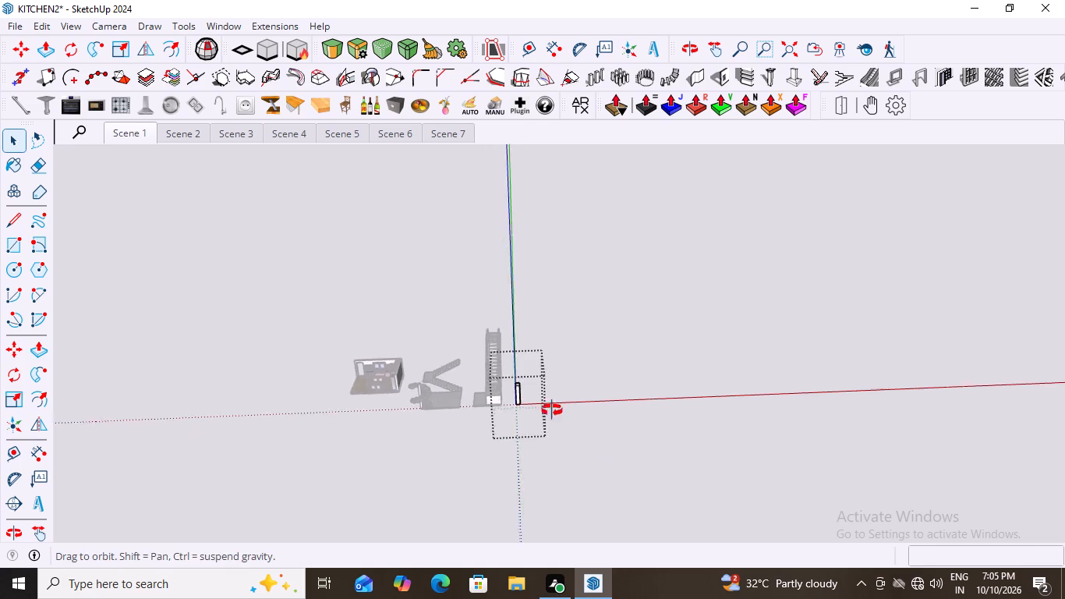
pyautogui.moveTo(552, 410); pyautogui.dragTo(543, 376, button='middle')
pyautogui.scroll(8, 475, 402)
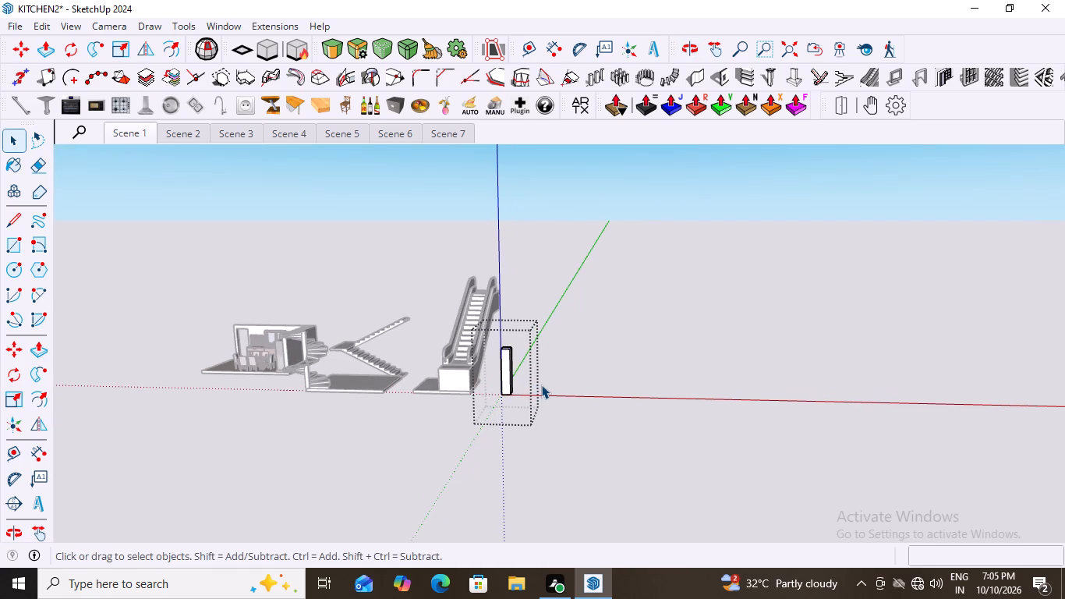
pyautogui.scroll(6, 541, 385)
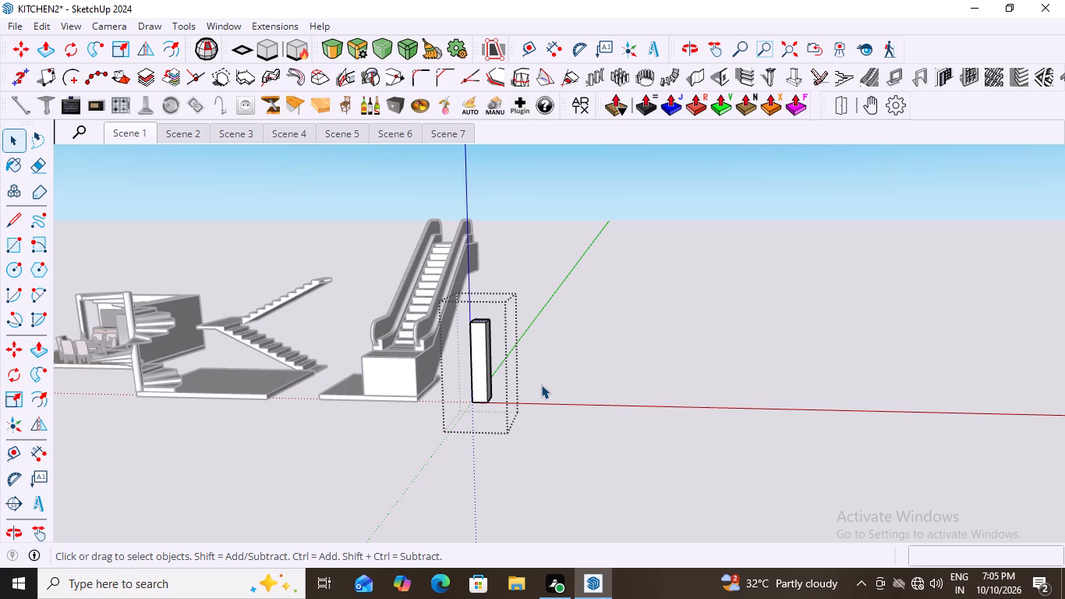
pyautogui.scroll(-3, 583, 369)
pyautogui.click(578, 365)
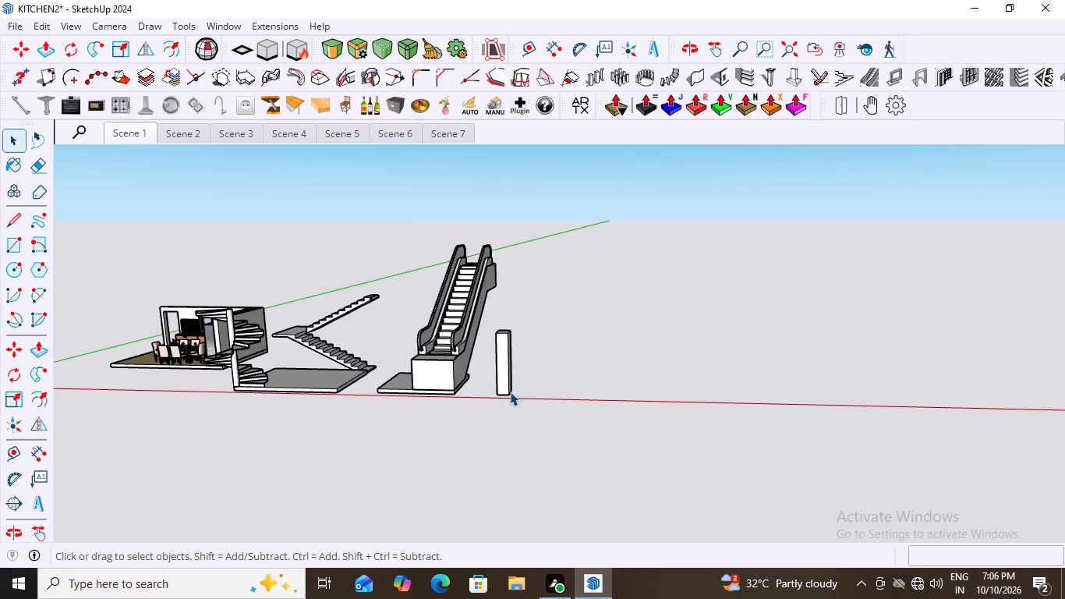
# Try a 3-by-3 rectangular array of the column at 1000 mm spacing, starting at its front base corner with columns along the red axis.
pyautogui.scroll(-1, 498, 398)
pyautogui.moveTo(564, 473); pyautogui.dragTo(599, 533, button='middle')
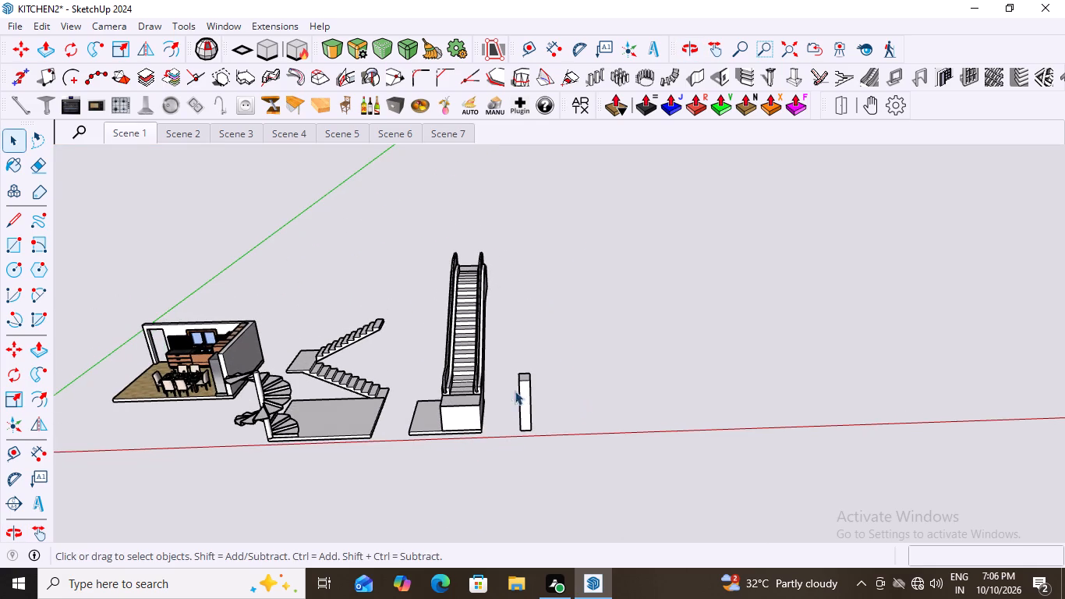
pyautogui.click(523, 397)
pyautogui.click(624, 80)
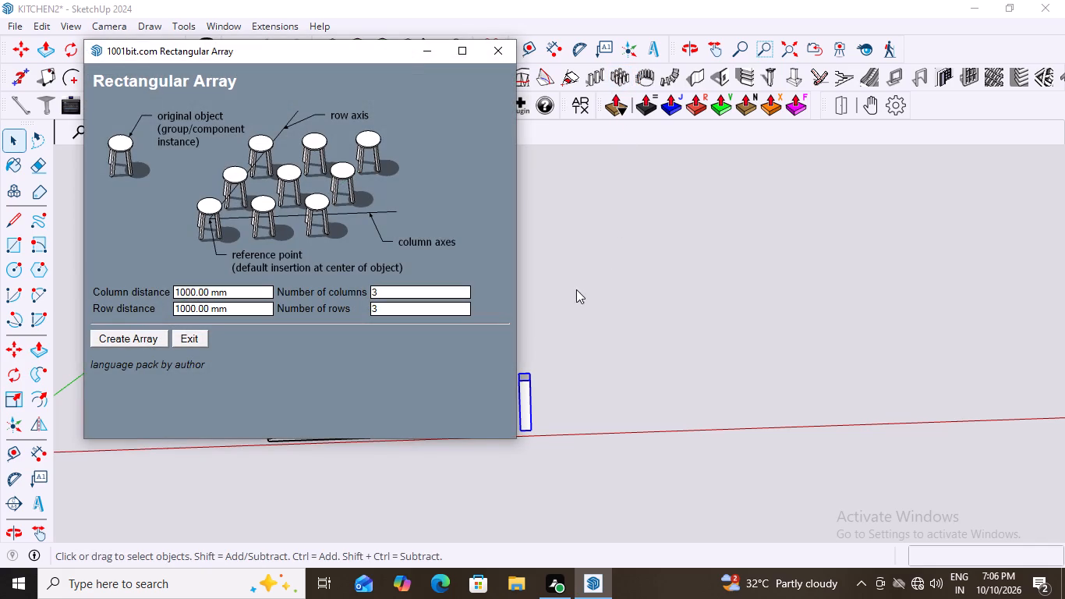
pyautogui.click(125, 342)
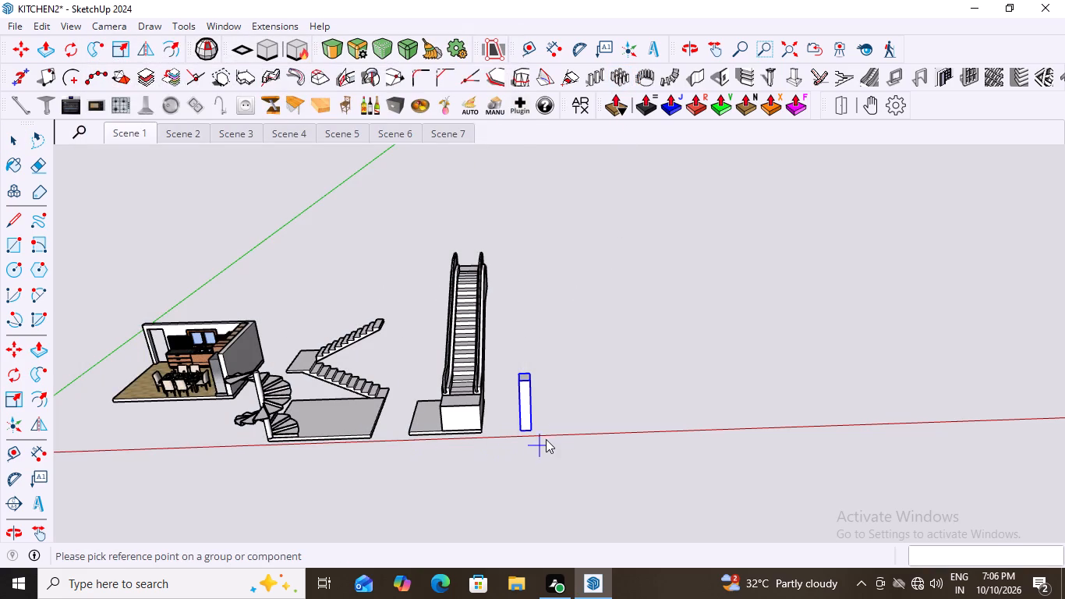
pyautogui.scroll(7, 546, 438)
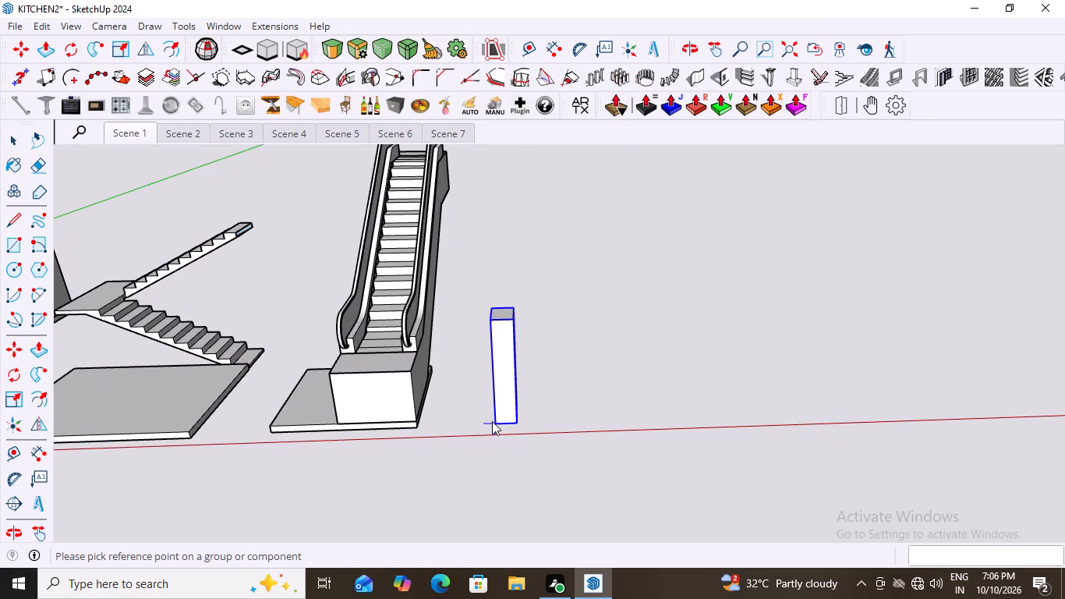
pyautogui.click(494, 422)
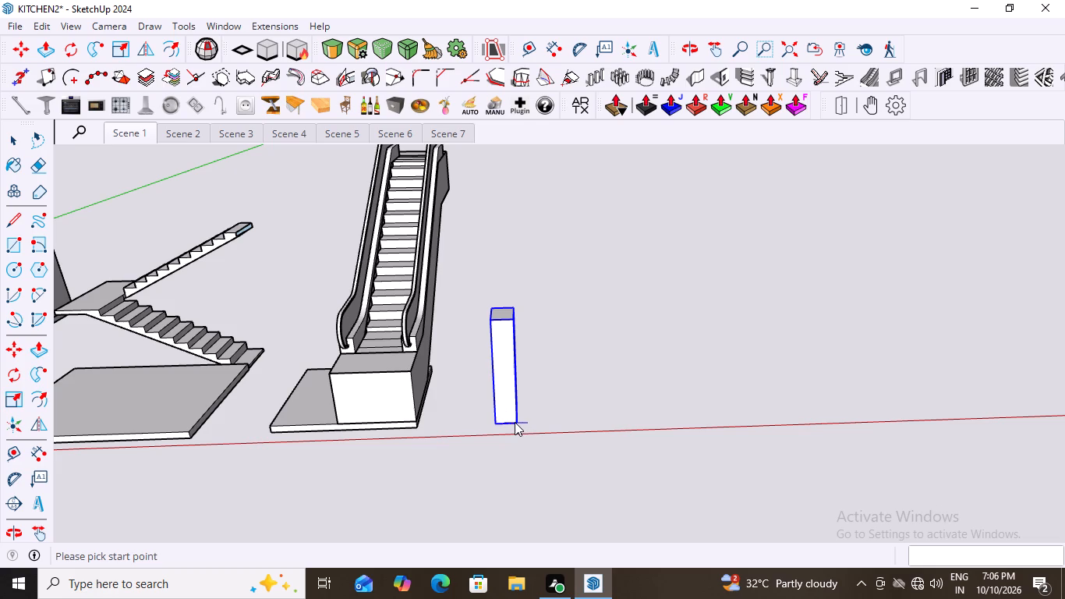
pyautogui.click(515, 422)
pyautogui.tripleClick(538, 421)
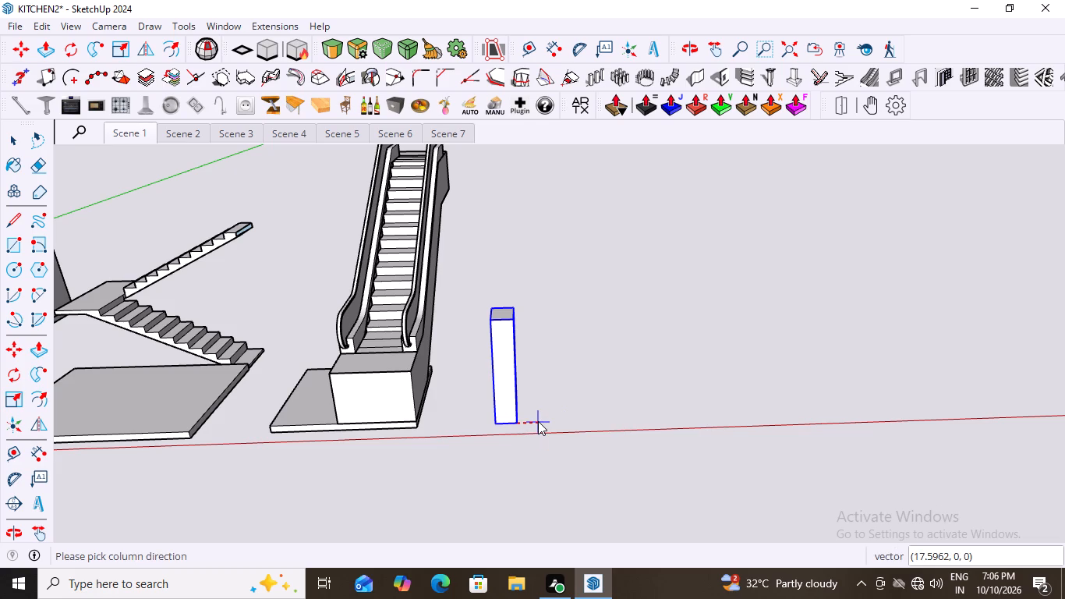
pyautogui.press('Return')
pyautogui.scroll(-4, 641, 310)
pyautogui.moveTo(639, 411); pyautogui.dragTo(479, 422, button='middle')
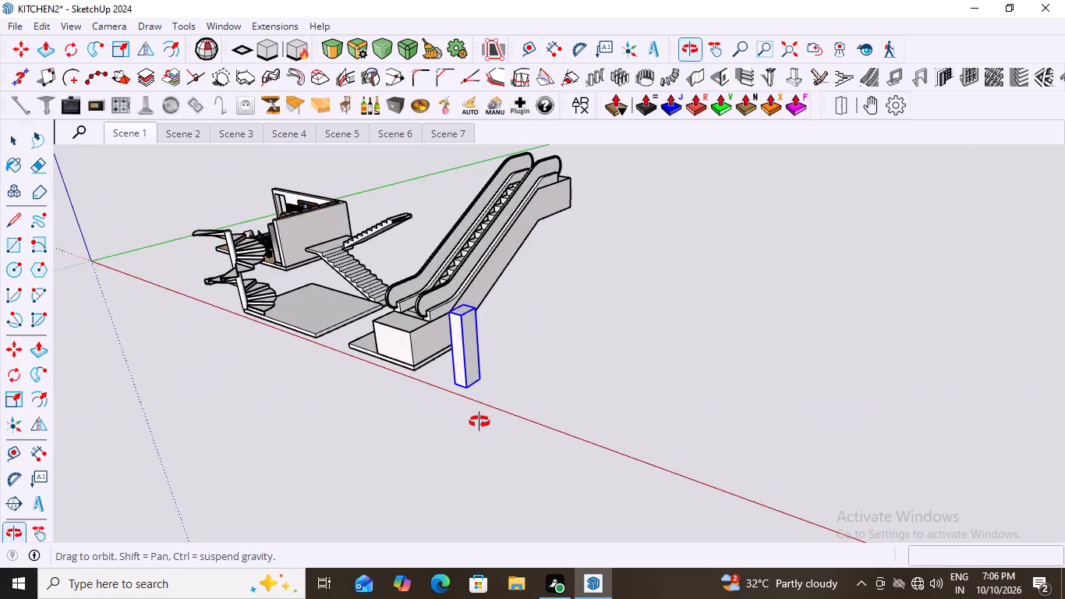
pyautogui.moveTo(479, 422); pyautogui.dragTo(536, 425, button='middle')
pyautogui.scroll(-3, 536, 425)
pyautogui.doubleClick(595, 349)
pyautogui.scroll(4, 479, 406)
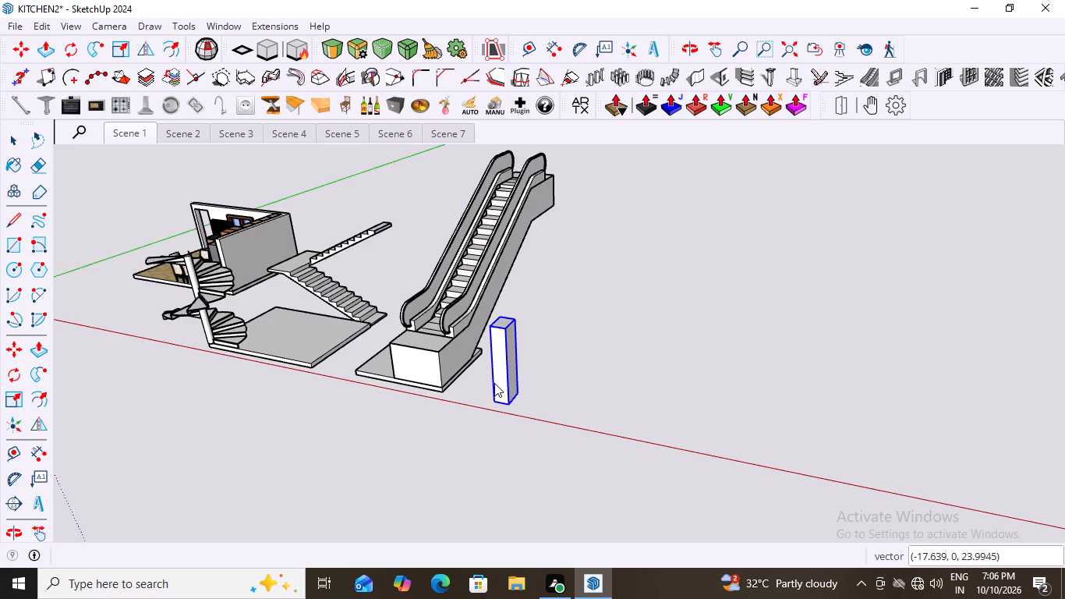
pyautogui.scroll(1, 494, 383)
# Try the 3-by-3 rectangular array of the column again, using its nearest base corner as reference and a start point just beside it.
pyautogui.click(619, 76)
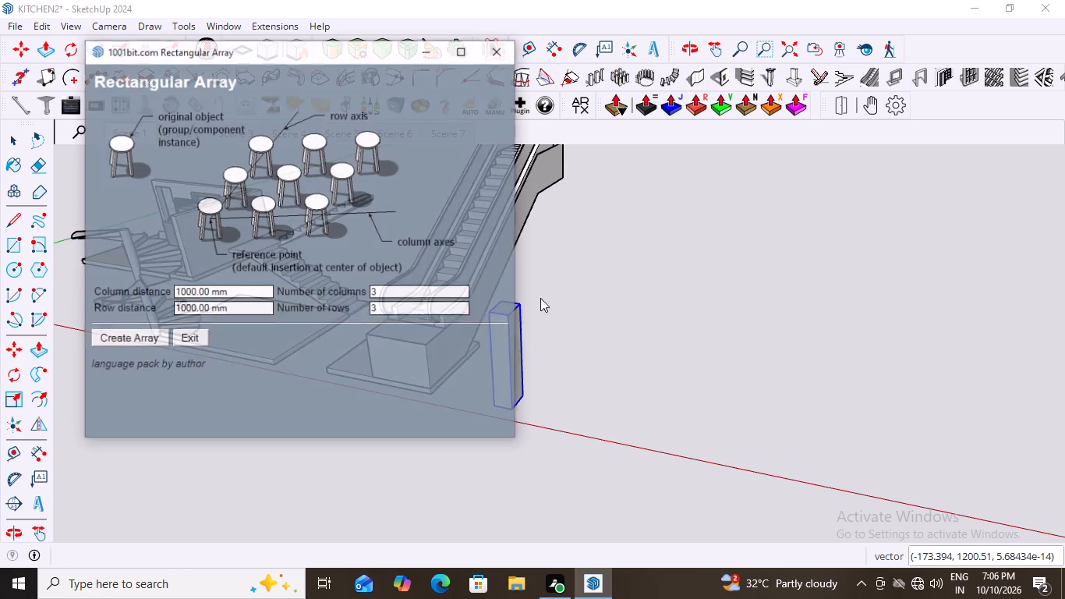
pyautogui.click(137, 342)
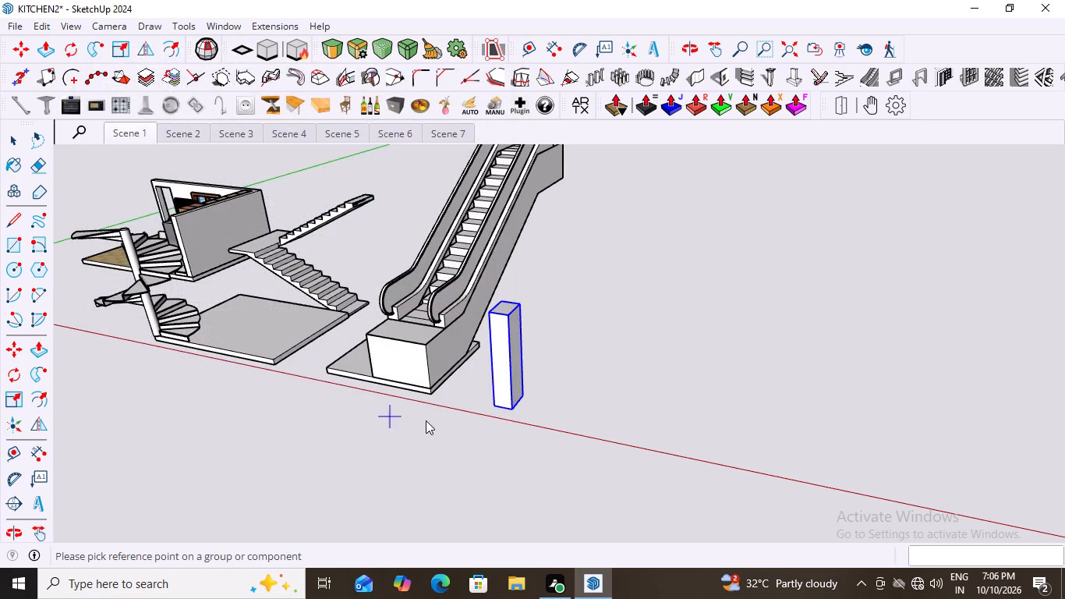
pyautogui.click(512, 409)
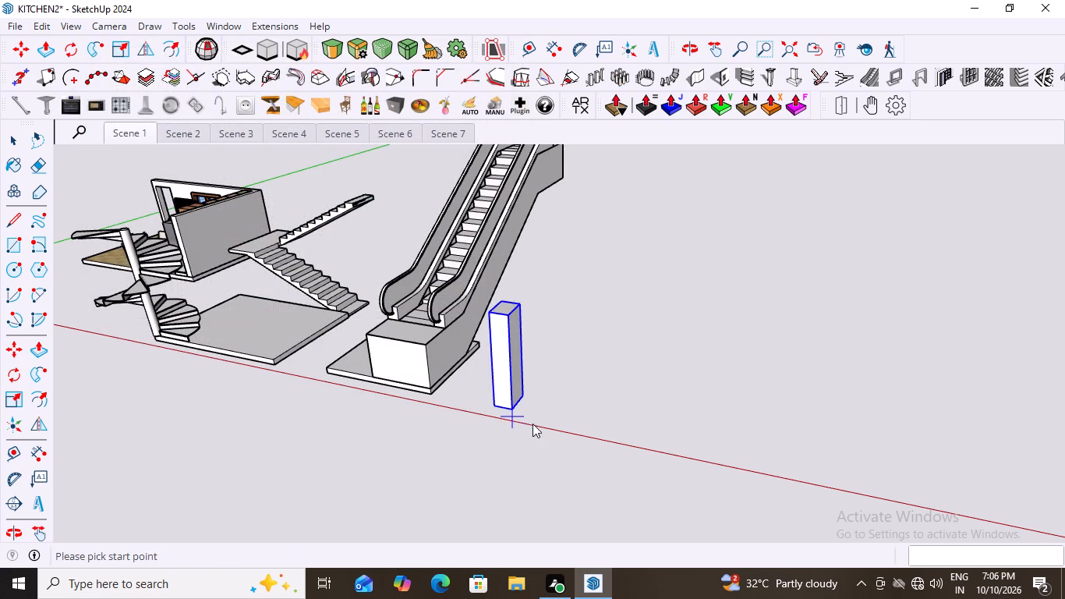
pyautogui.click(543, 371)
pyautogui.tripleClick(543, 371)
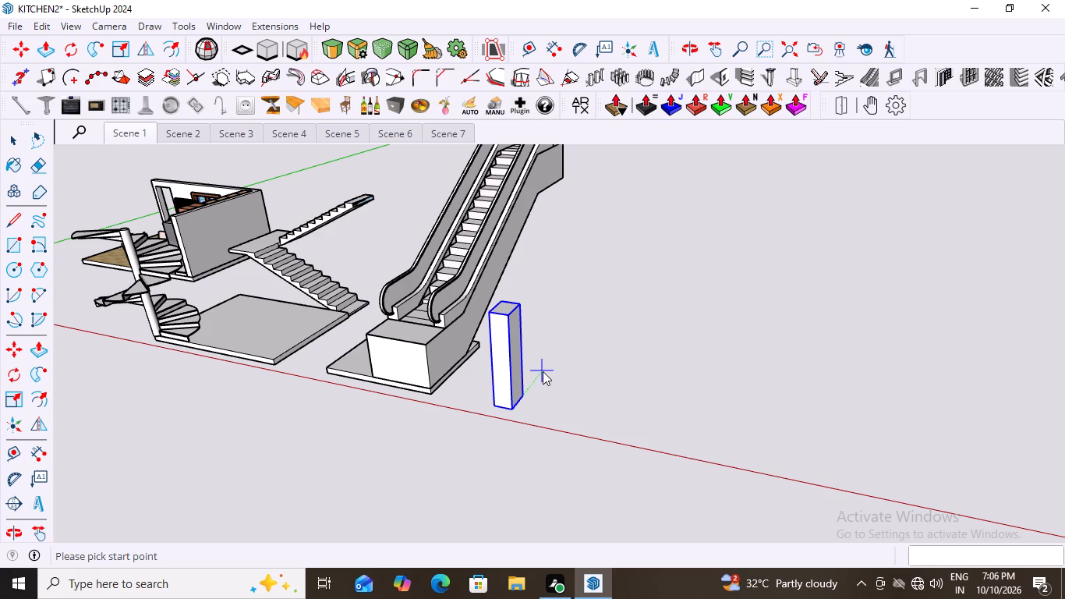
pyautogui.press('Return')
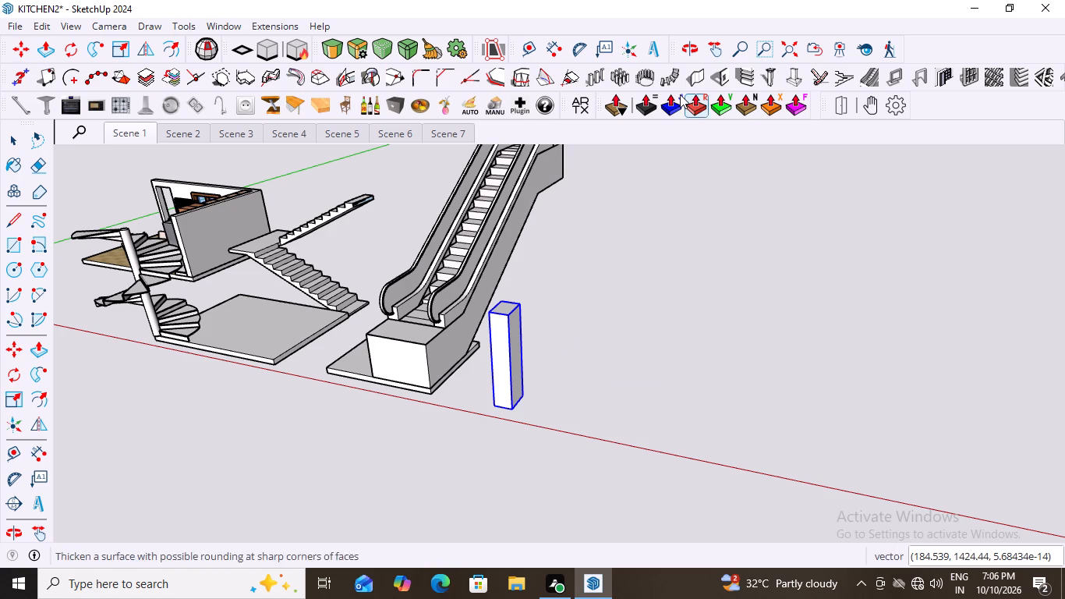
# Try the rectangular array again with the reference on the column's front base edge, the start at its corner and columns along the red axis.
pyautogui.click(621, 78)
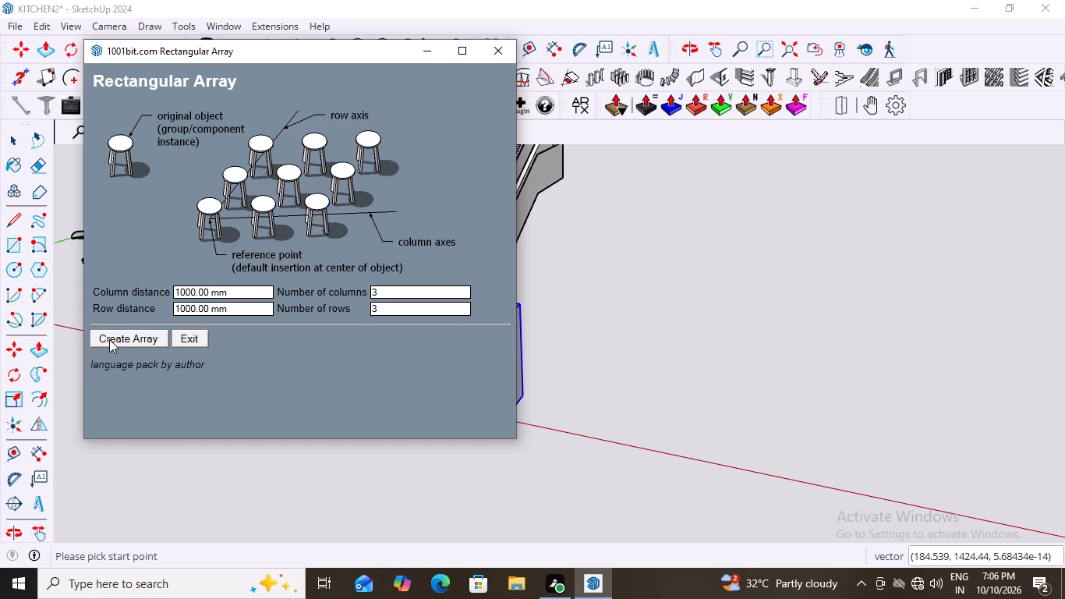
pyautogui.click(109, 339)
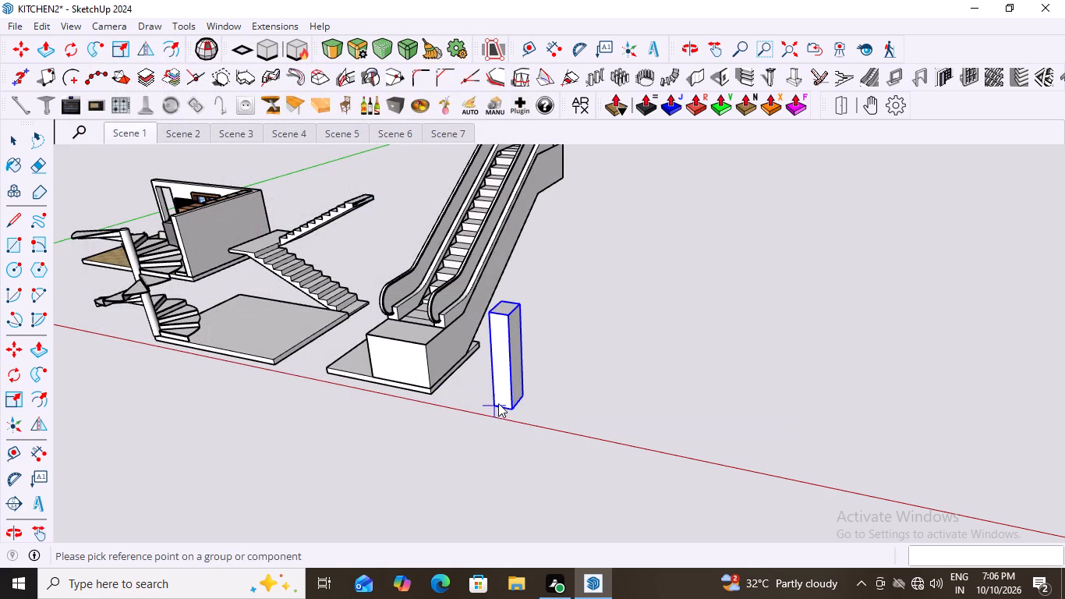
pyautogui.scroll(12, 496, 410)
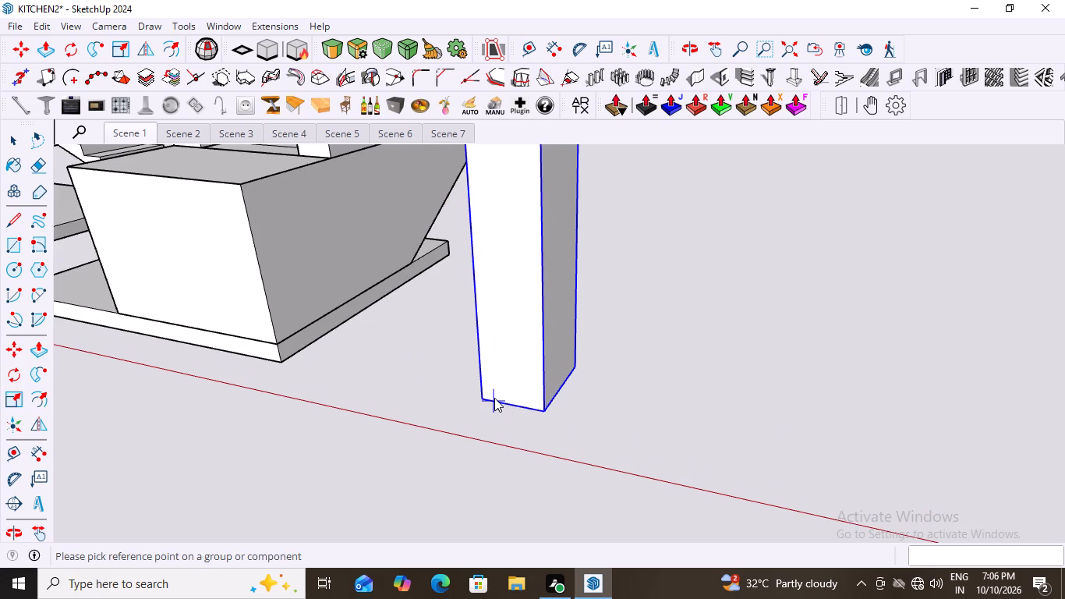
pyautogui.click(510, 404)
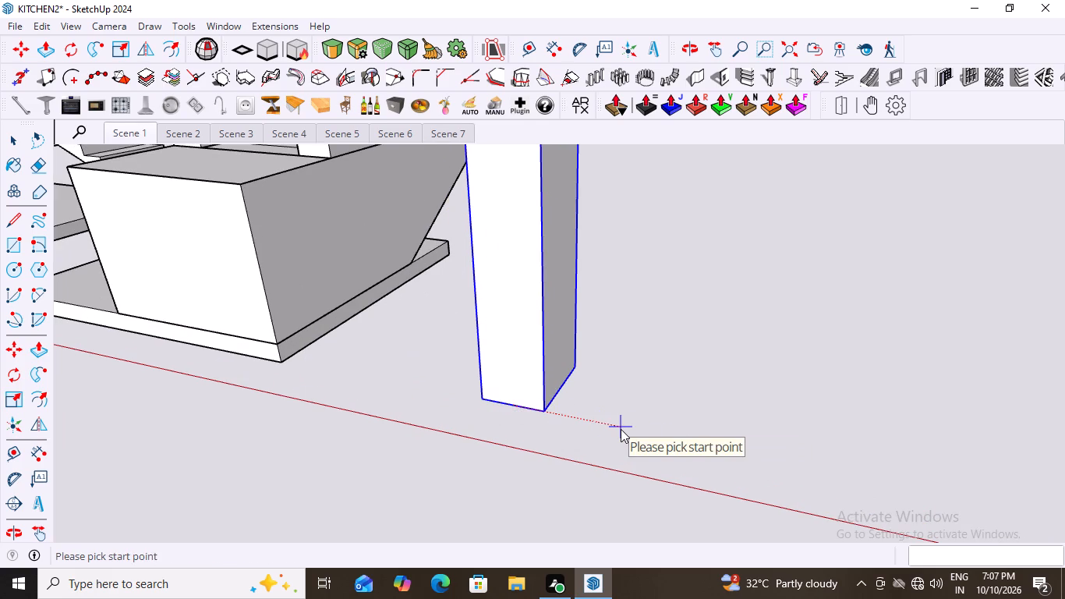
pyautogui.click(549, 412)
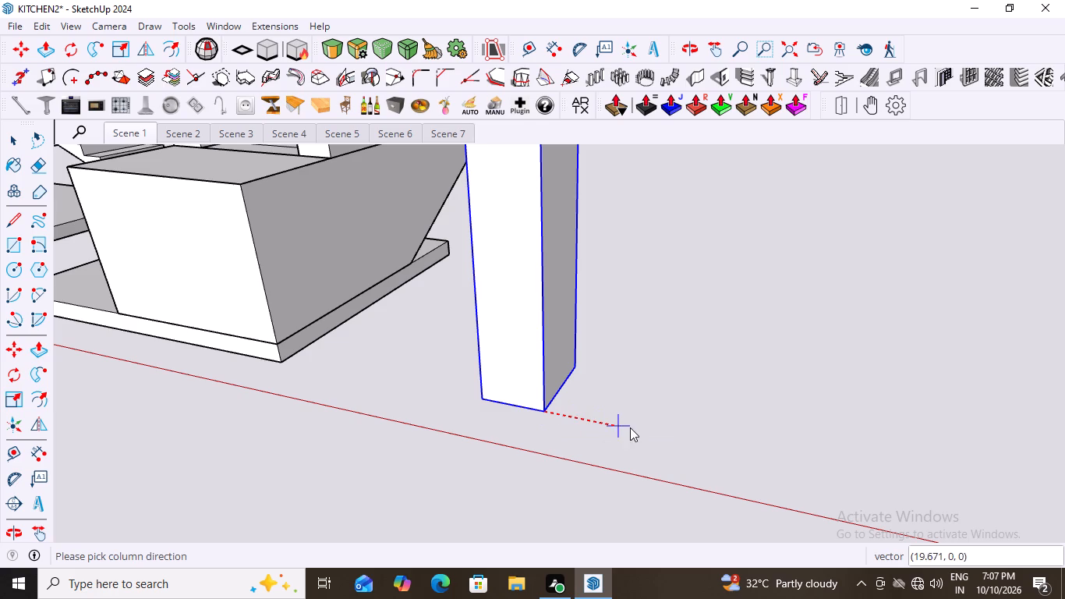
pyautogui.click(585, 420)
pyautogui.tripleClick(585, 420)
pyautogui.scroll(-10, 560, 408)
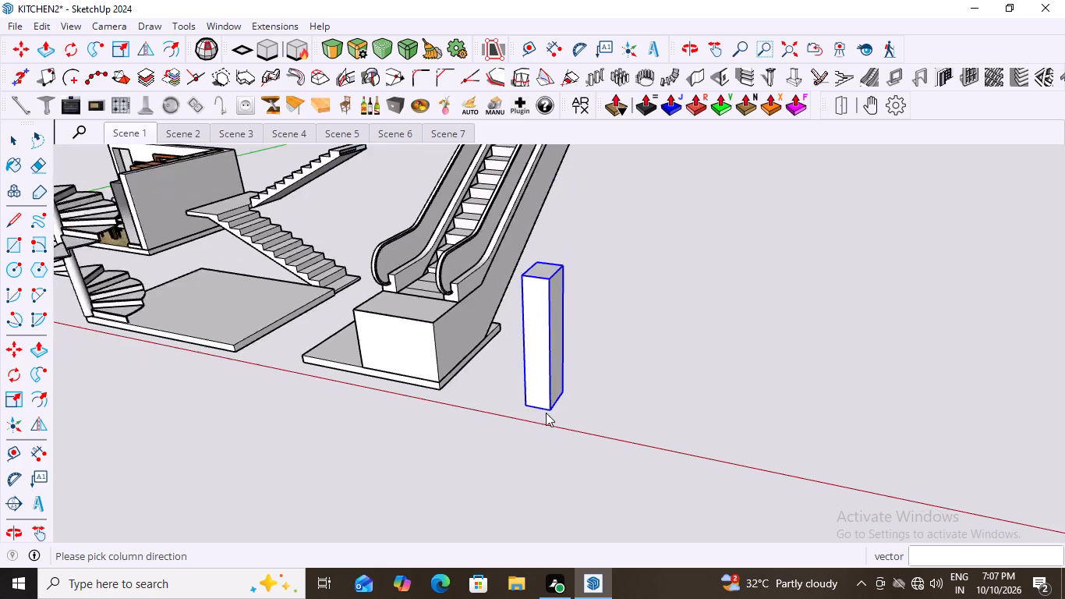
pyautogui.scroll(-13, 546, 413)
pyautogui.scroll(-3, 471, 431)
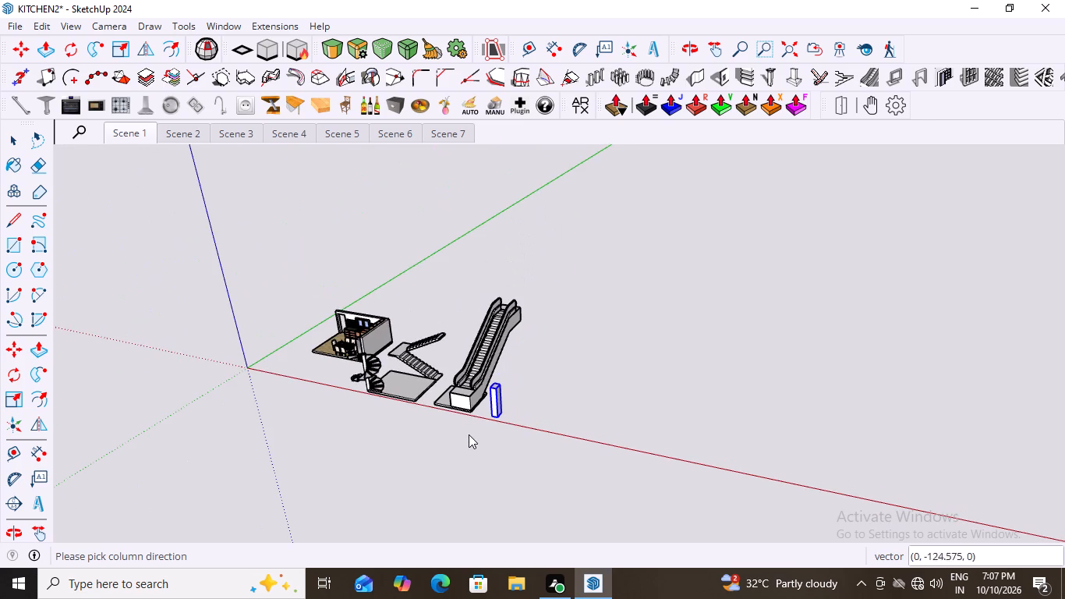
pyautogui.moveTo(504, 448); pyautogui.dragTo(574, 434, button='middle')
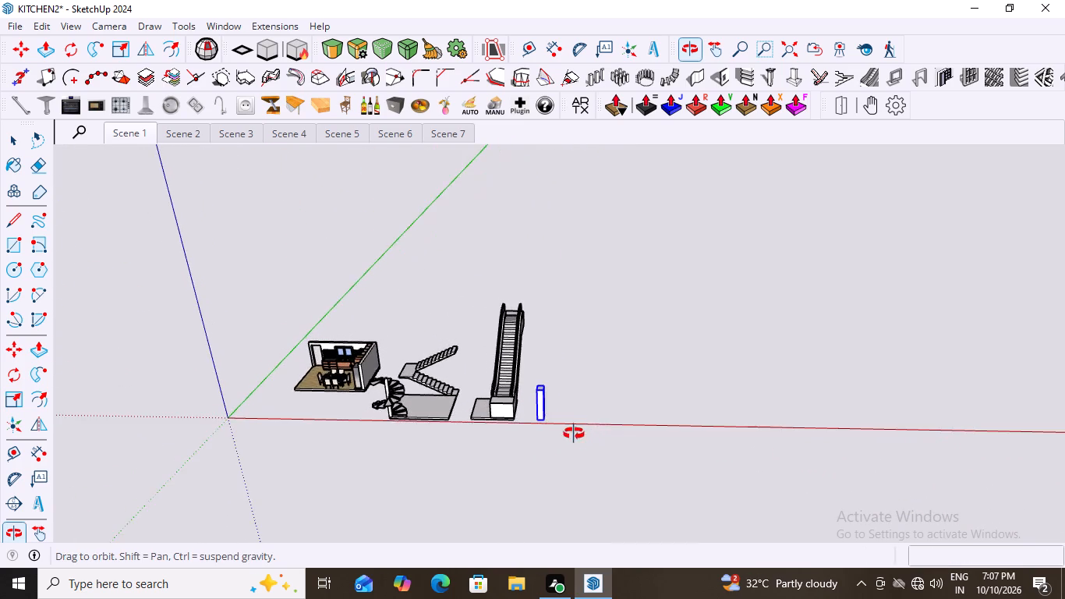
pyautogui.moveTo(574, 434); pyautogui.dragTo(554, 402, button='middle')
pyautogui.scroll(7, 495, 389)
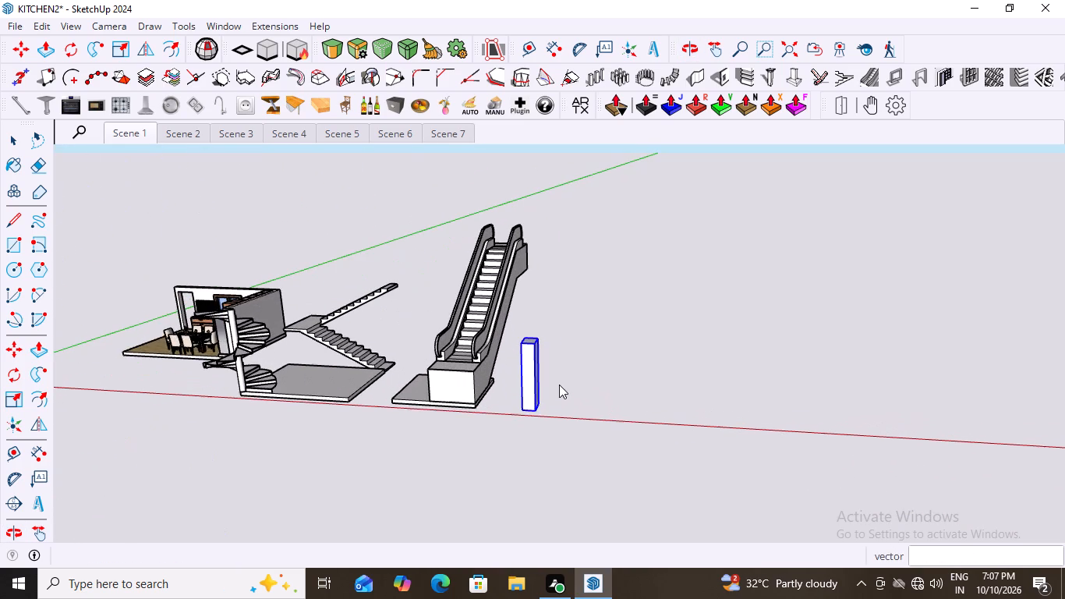
# Array the column in 3 columns and 3 rows at 1000 mm spacing, columns along the red axis and rows running back along the green axis.
pyautogui.click(617, 73)
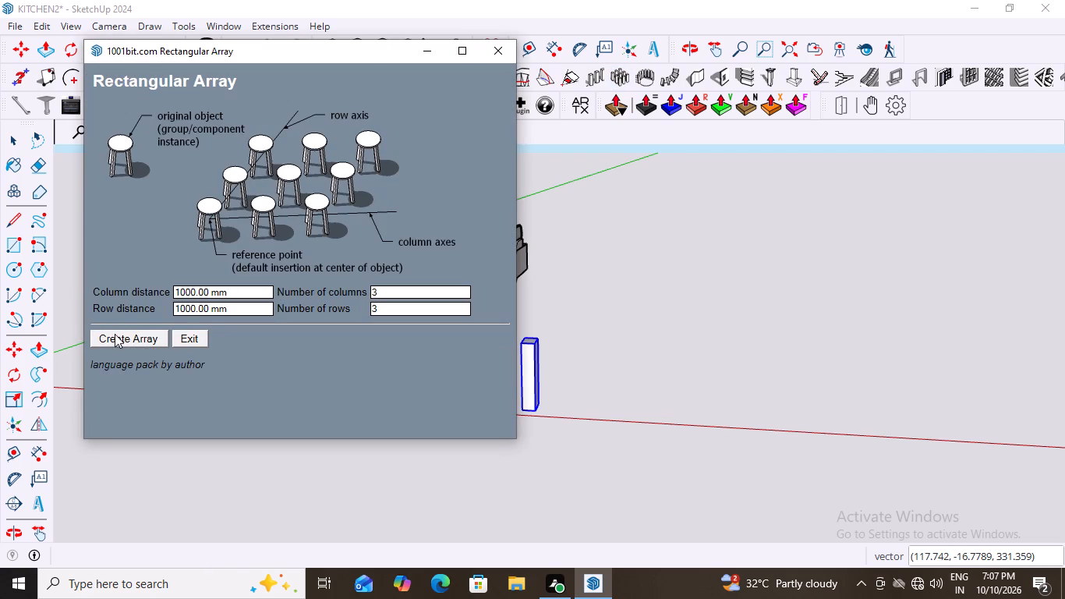
pyautogui.click(115, 334)
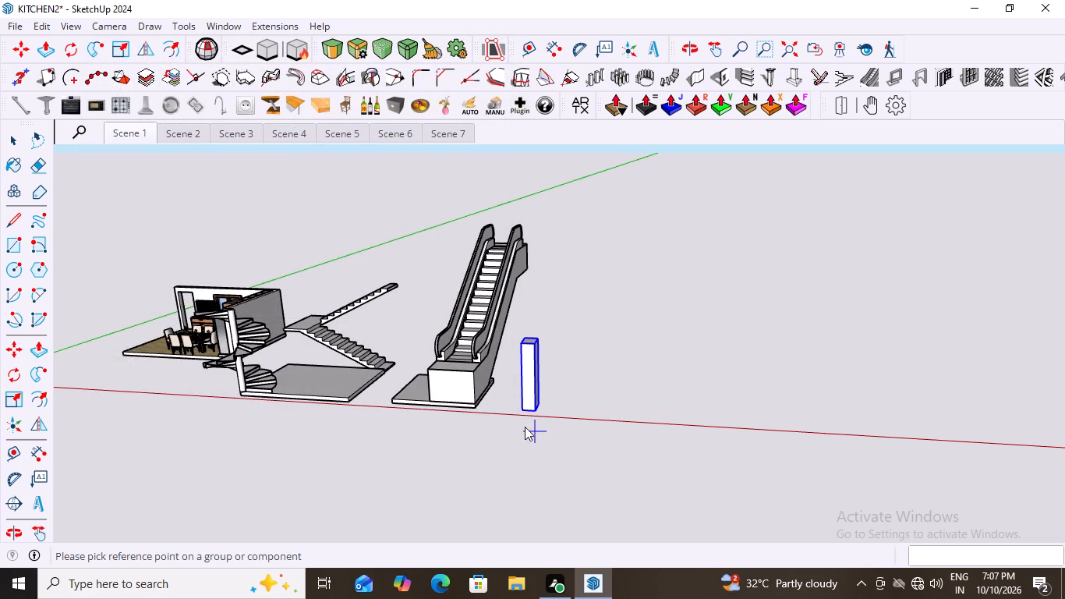
pyautogui.scroll(9, 543, 402)
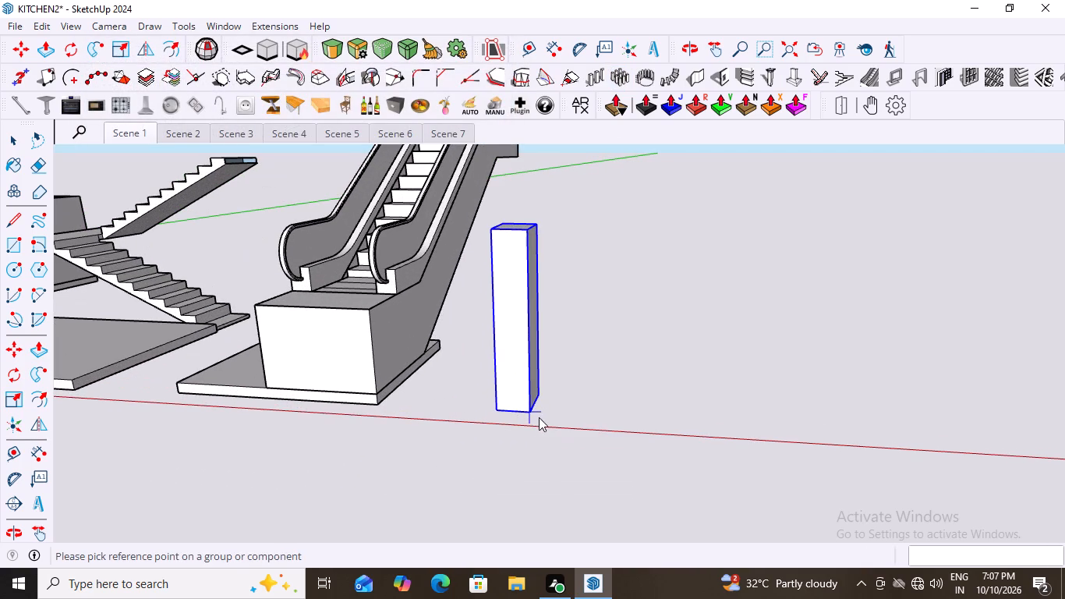
pyautogui.click(529, 410)
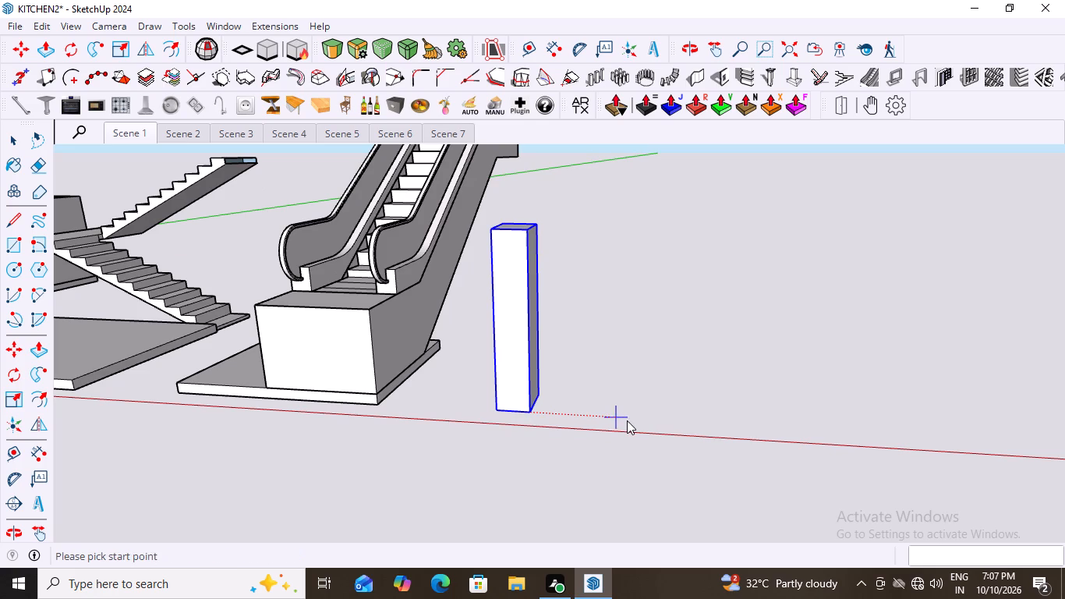
pyautogui.click(554, 413)
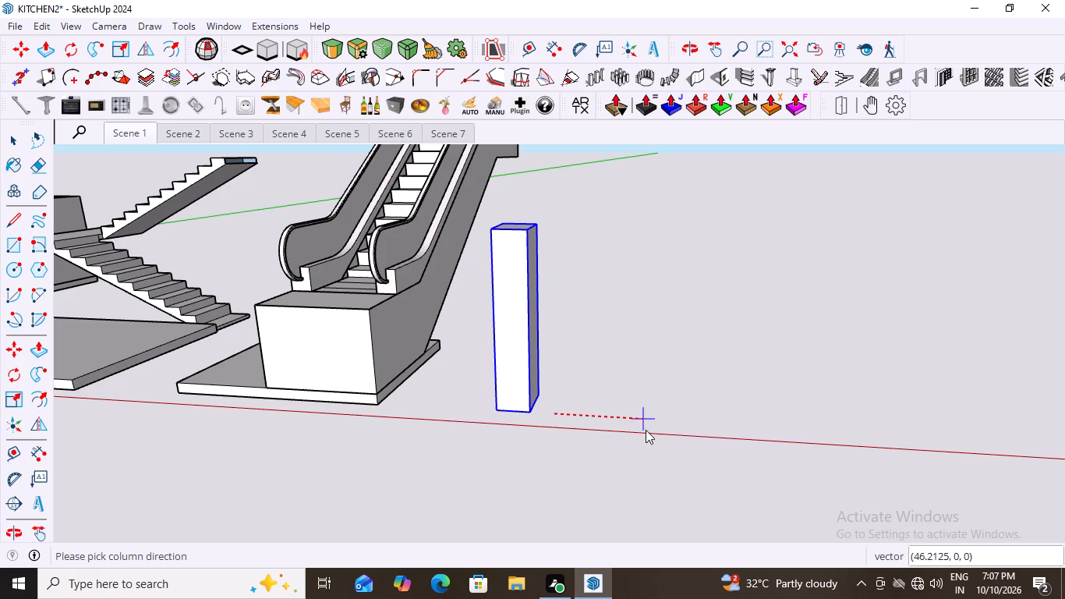
pyautogui.click(607, 424)
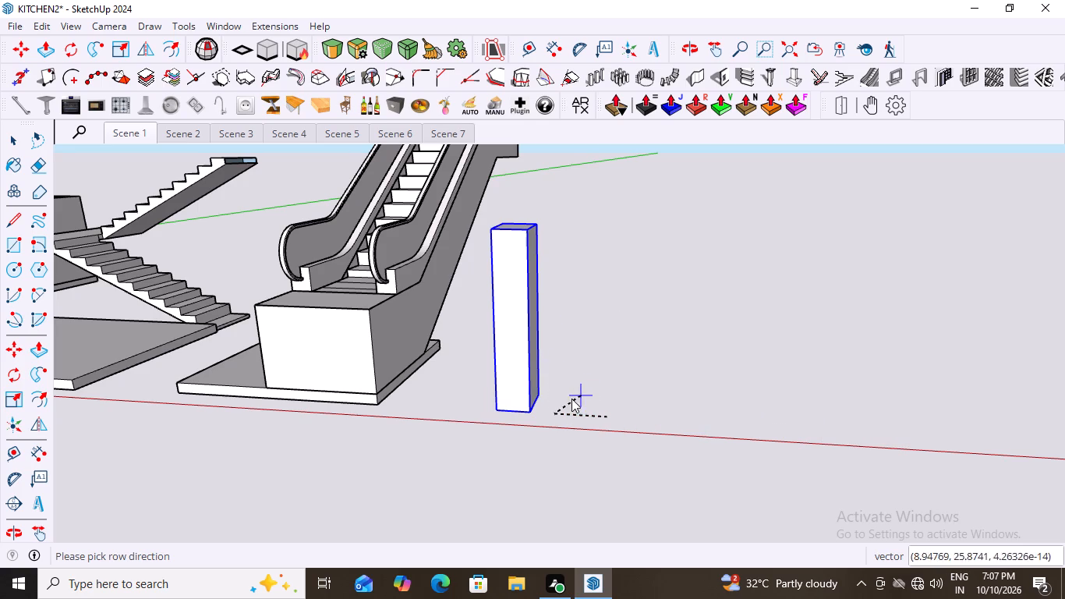
pyautogui.scroll(7, 561, 404)
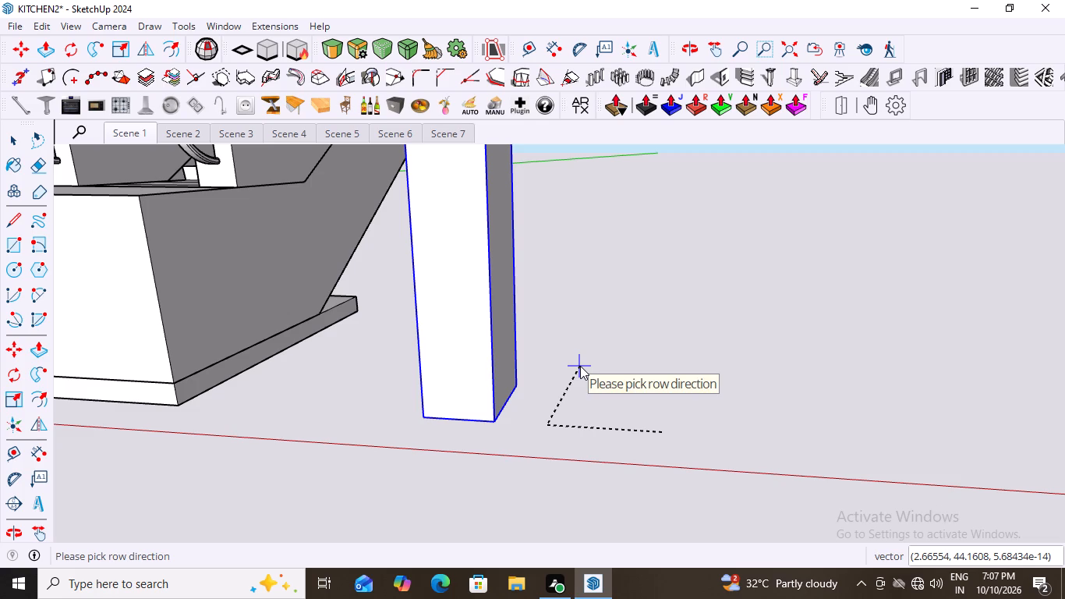
pyautogui.press('Up')
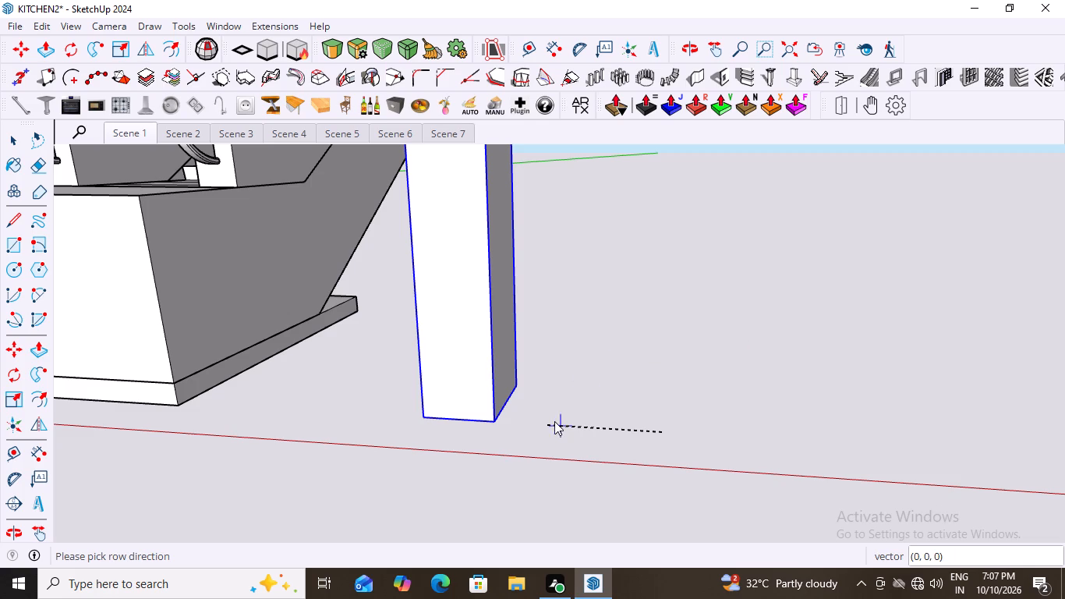
pyautogui.press('Left')
pyautogui.click(592, 376)
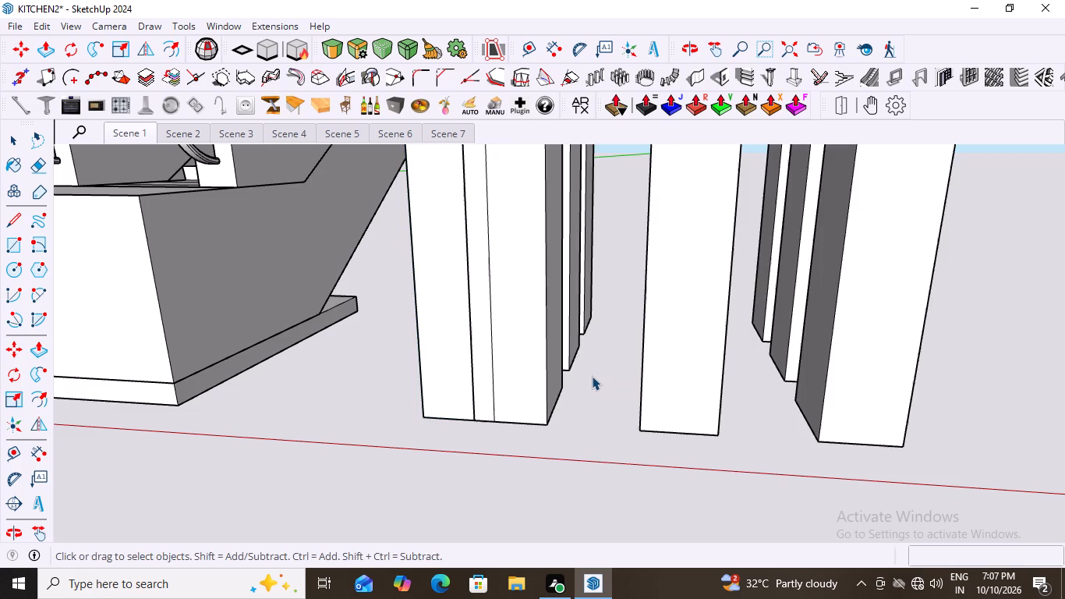
pyautogui.scroll(-14, 592, 376)
pyautogui.moveTo(597, 365); pyautogui.dragTo(561, 415, button='middle')
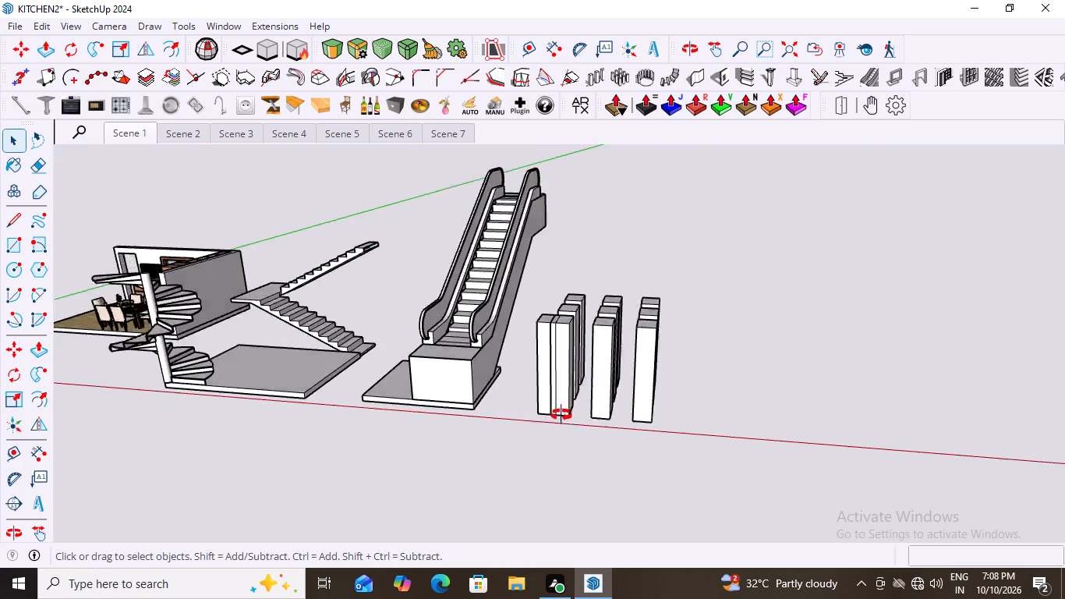
# Delete the extra original column standing beside the array's front column nearest the escalator.
pyautogui.moveTo(561, 415); pyautogui.dragTo(618, 492, button='middle')
pyautogui.scroll(6, 548, 478)
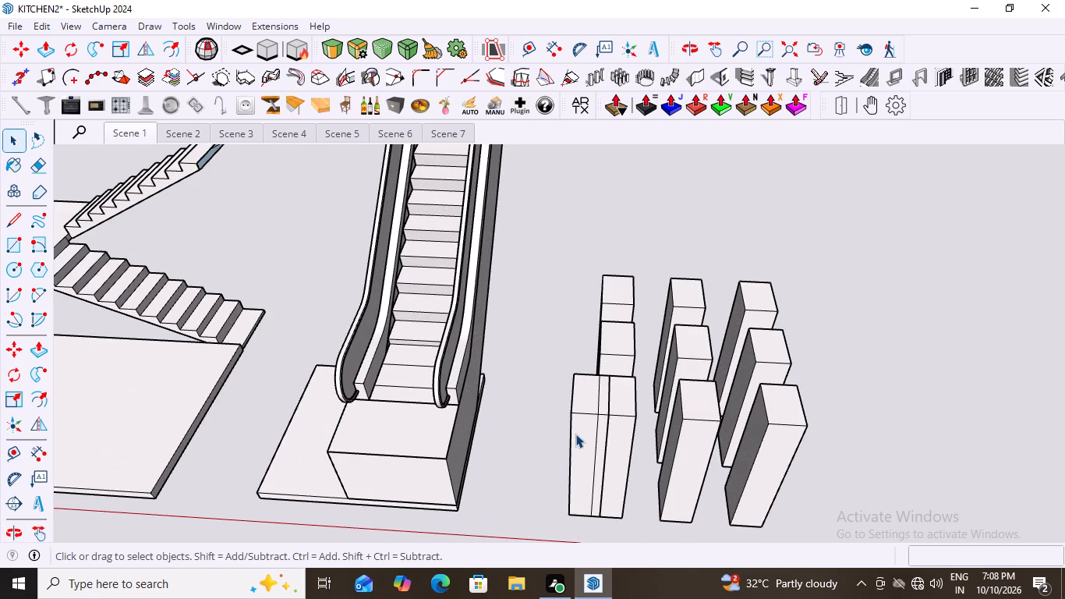
pyautogui.click(578, 427)
pyautogui.press('Delete')
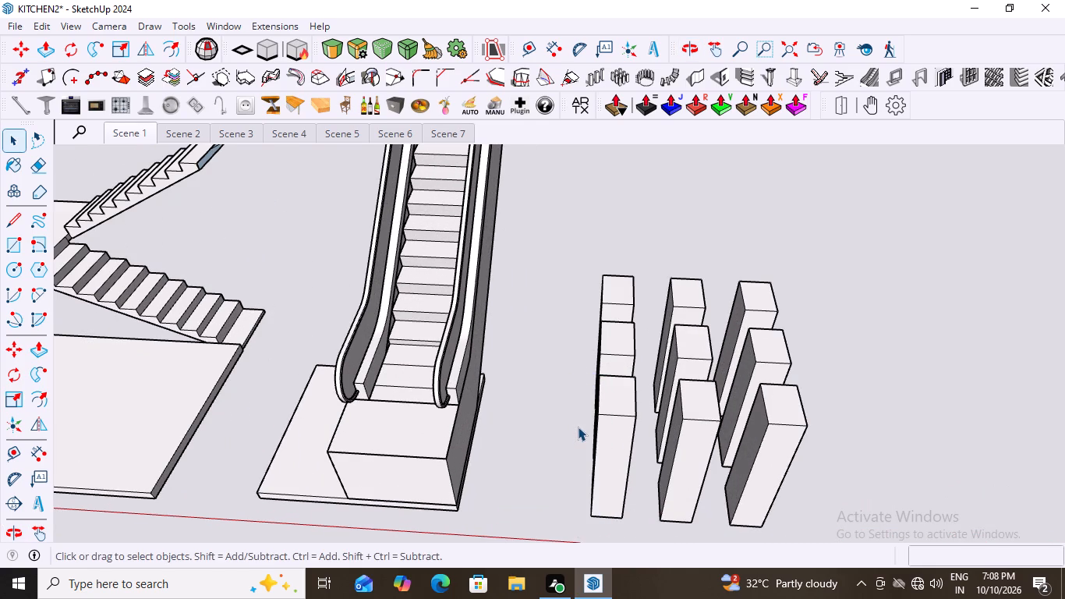
# Examine the 3-by-3 column array and its placement beside the escalator from several angles.
pyautogui.scroll(-10, 578, 427)
pyautogui.moveTo(660, 434); pyautogui.dragTo(551, 355, button='middle')
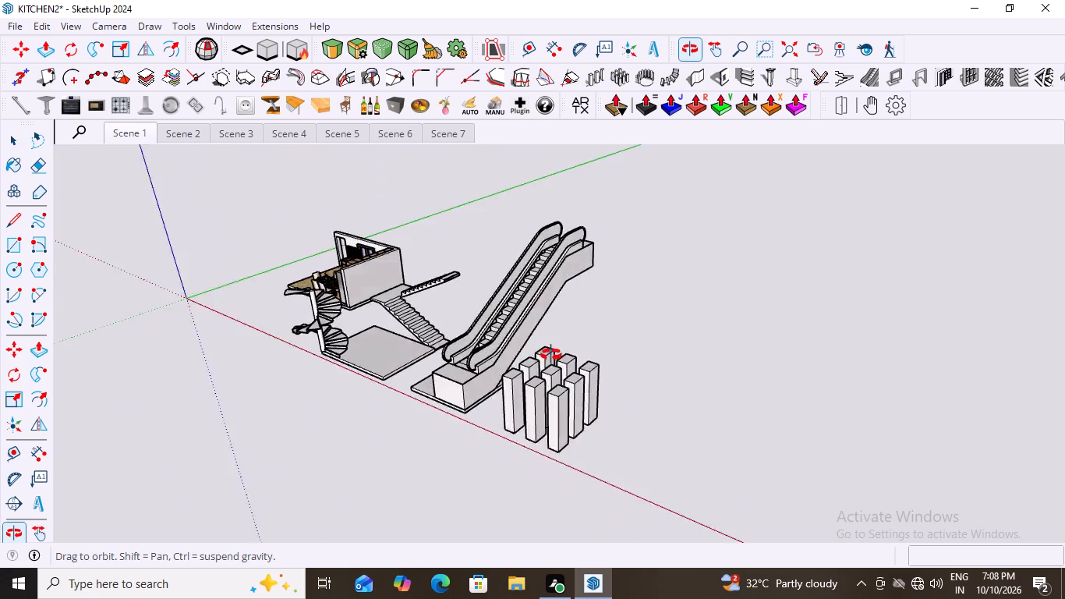
pyautogui.moveTo(551, 355); pyautogui.dragTo(587, 368, button='middle')
pyautogui.scroll(1, 591, 366)
pyautogui.scroll(-2, 585, 366)
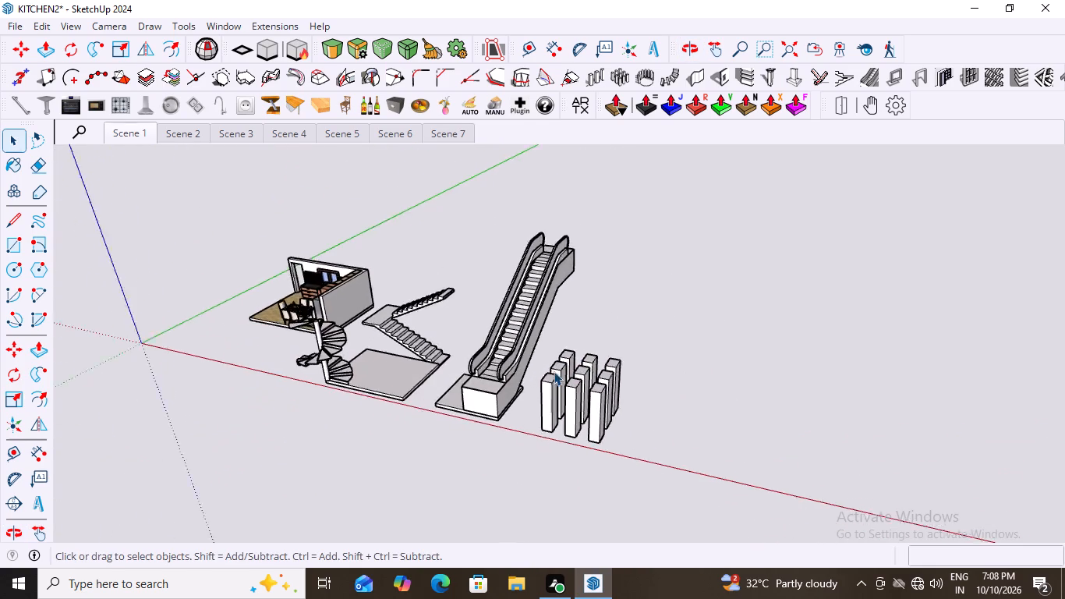
pyautogui.scroll(-17, 554, 371)
pyautogui.moveTo(596, 448); pyautogui.dragTo(646, 455, button='middle')
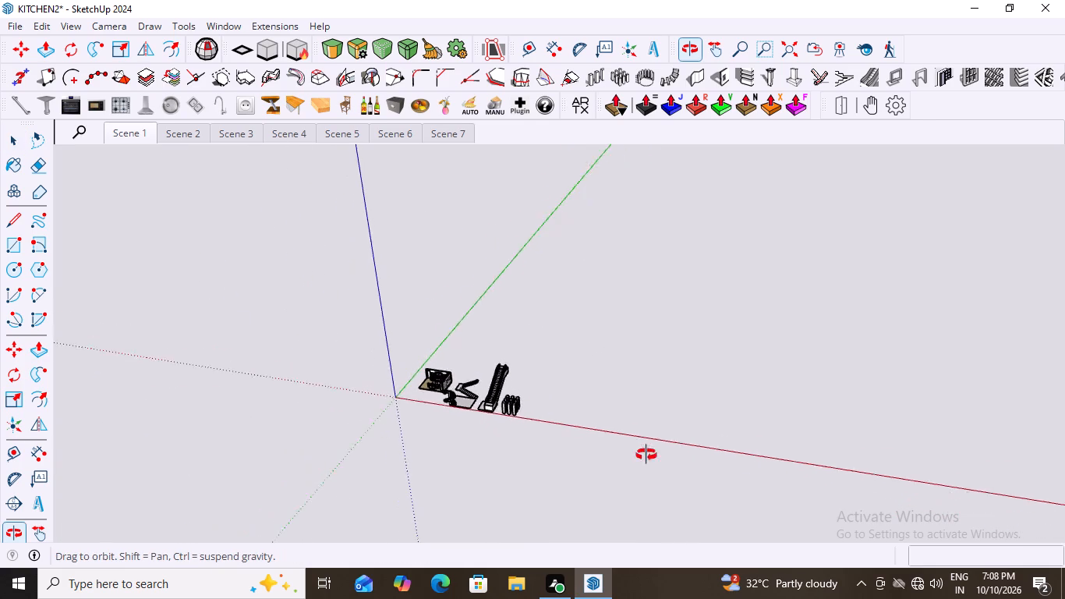
pyautogui.moveTo(646, 455); pyautogui.dragTo(711, 452, button='middle')
pyautogui.scroll(16, 578, 418)
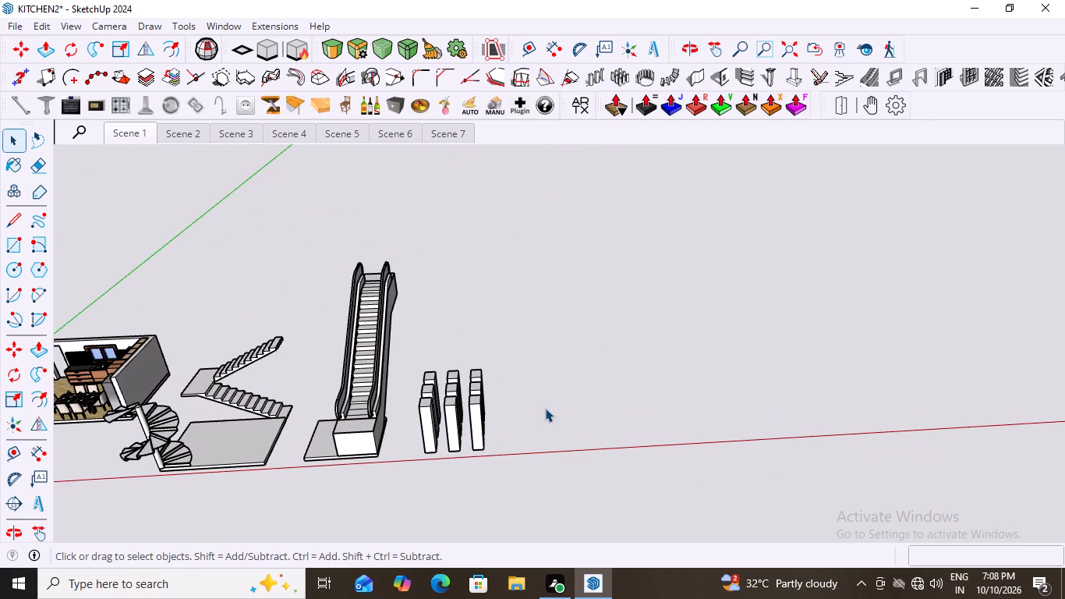
pyautogui.scroll(-3, 829, 374)
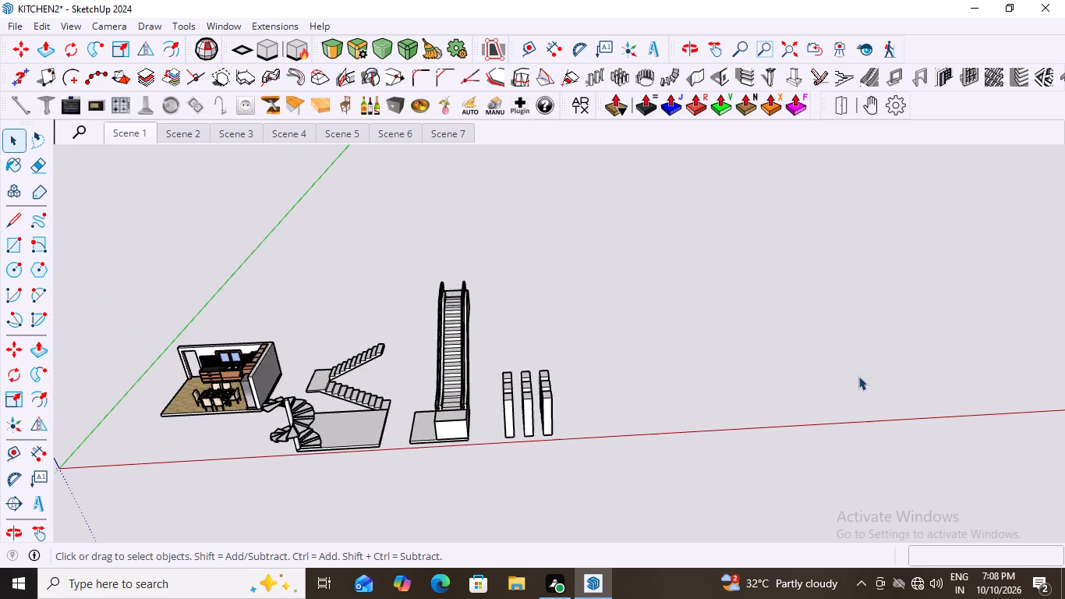
pyautogui.scroll(2, 587, 430)
pyautogui.moveTo(420, 416); pyautogui.dragTo(430, 475, button='middle')
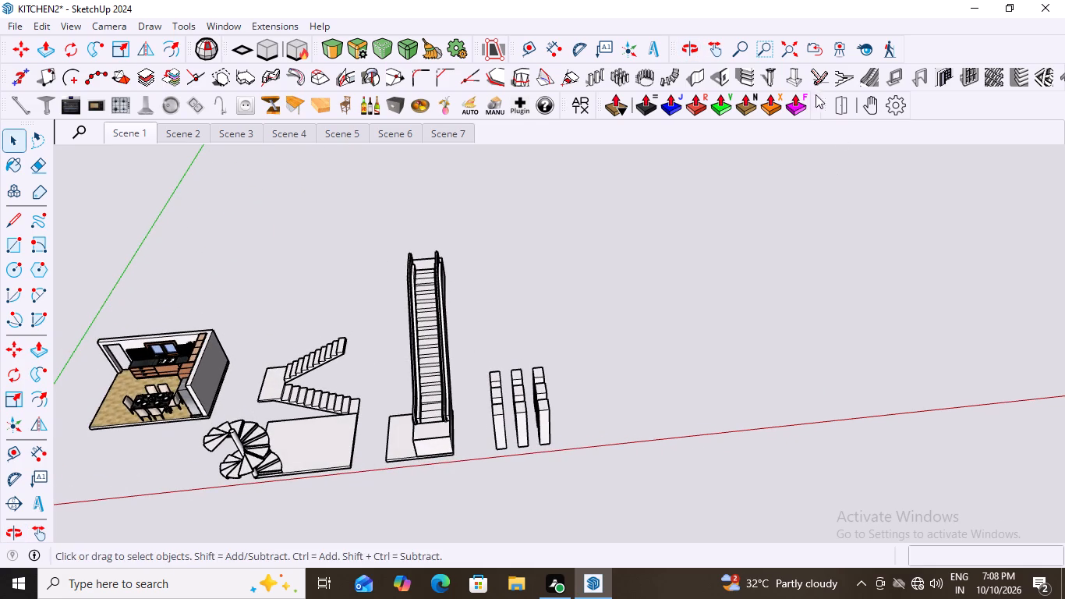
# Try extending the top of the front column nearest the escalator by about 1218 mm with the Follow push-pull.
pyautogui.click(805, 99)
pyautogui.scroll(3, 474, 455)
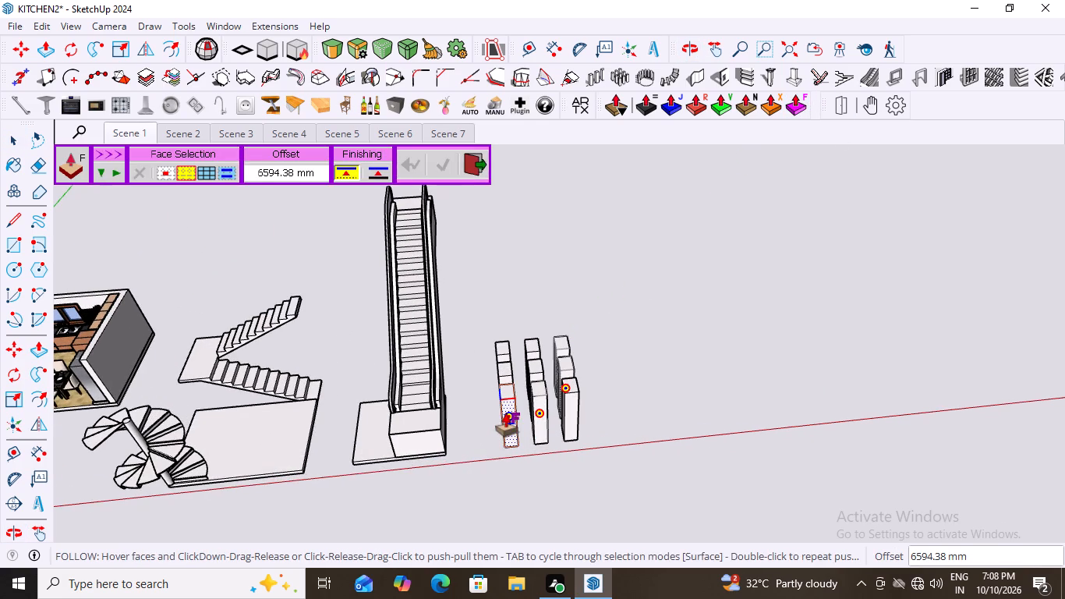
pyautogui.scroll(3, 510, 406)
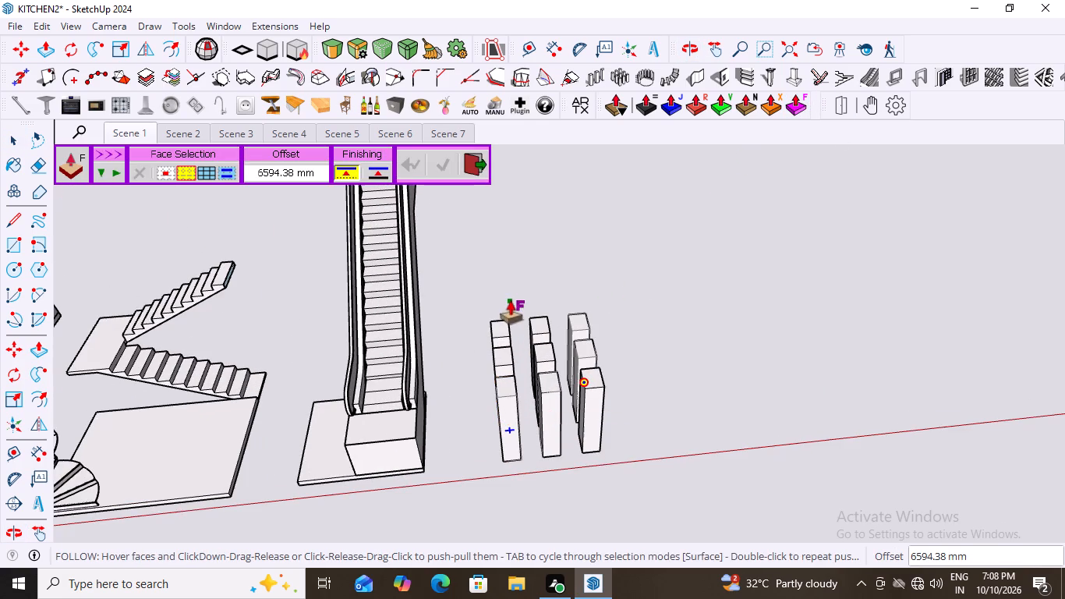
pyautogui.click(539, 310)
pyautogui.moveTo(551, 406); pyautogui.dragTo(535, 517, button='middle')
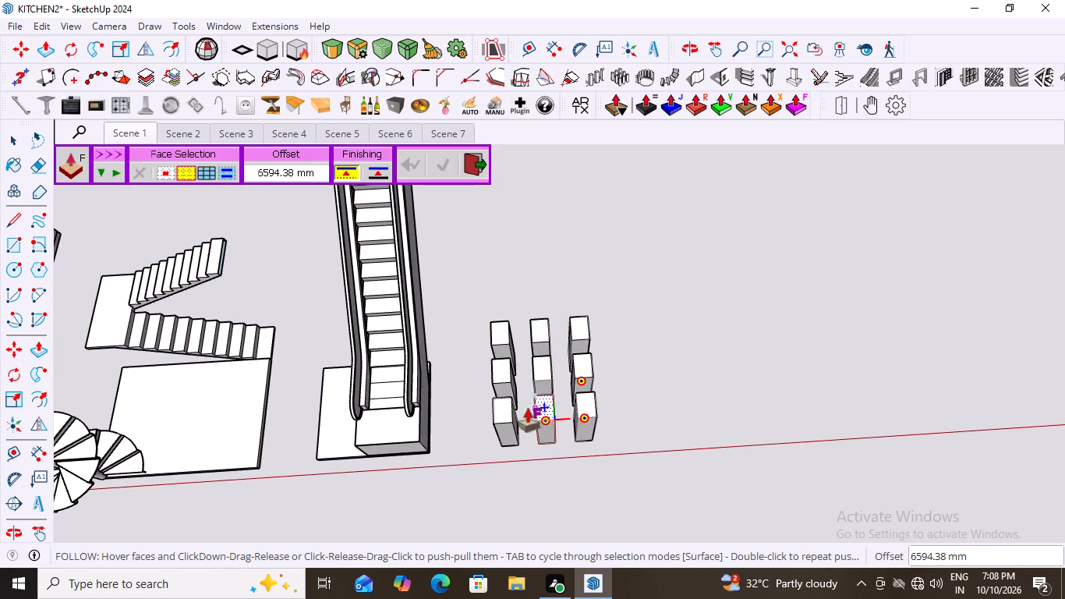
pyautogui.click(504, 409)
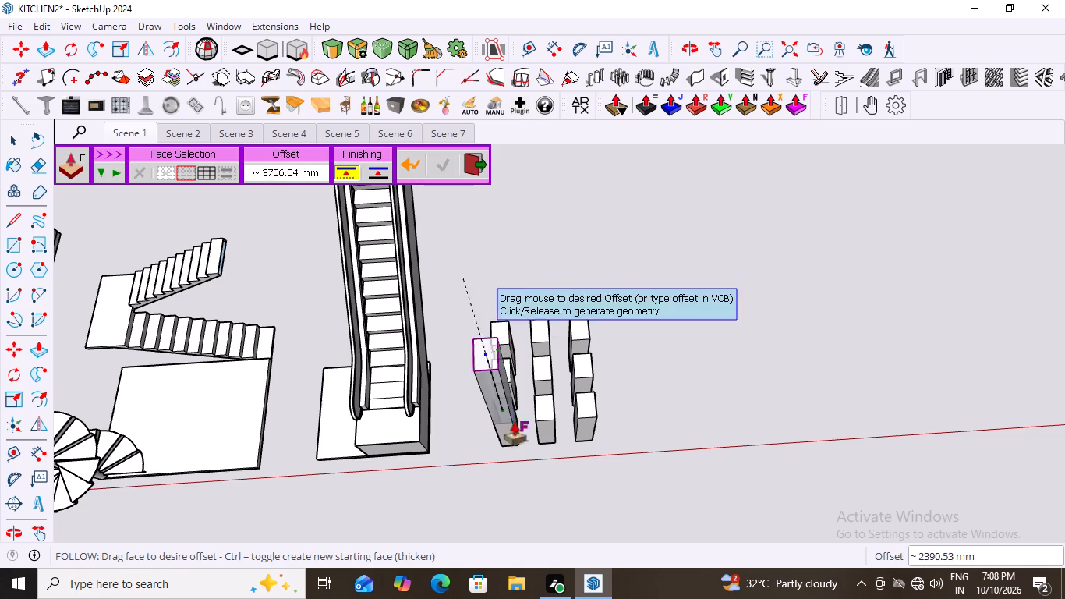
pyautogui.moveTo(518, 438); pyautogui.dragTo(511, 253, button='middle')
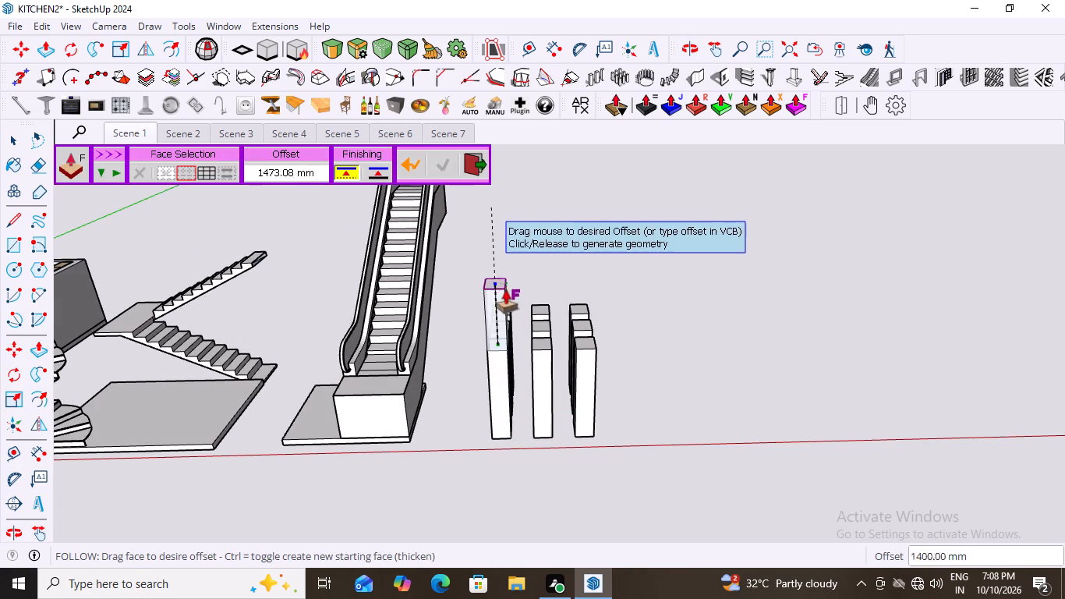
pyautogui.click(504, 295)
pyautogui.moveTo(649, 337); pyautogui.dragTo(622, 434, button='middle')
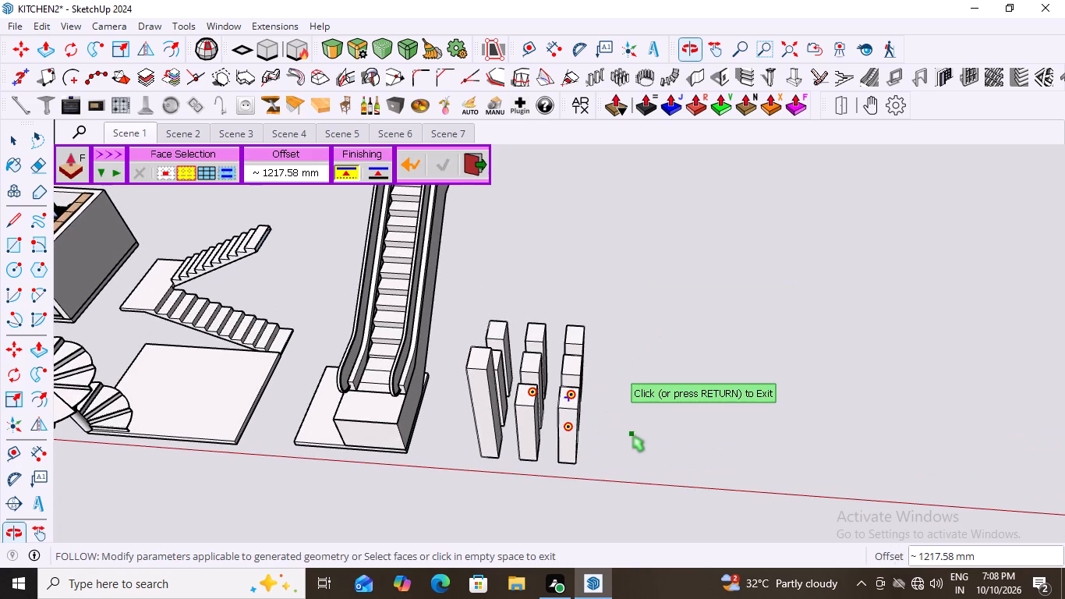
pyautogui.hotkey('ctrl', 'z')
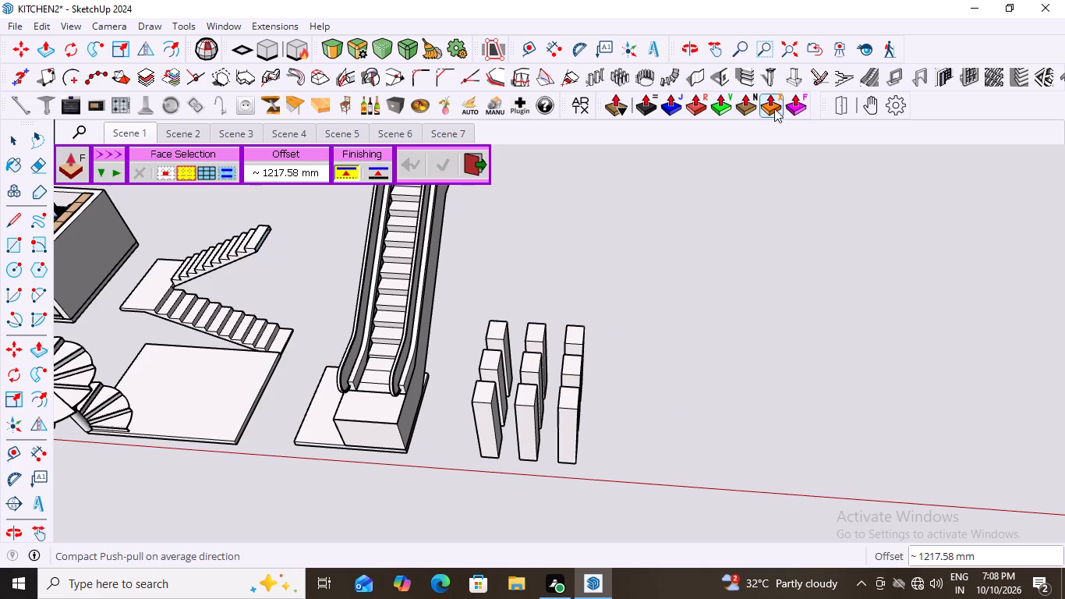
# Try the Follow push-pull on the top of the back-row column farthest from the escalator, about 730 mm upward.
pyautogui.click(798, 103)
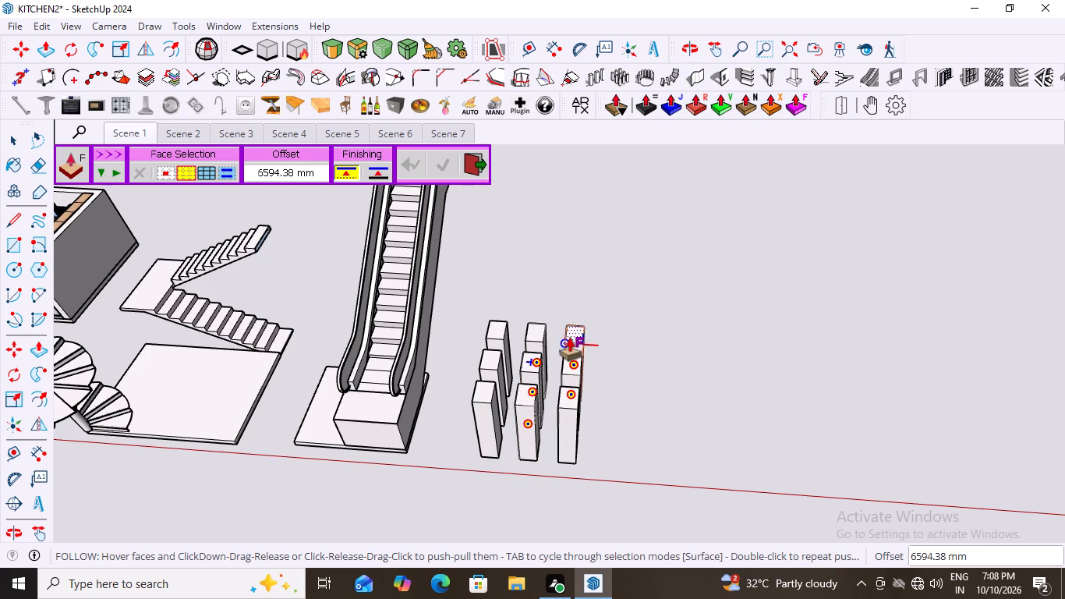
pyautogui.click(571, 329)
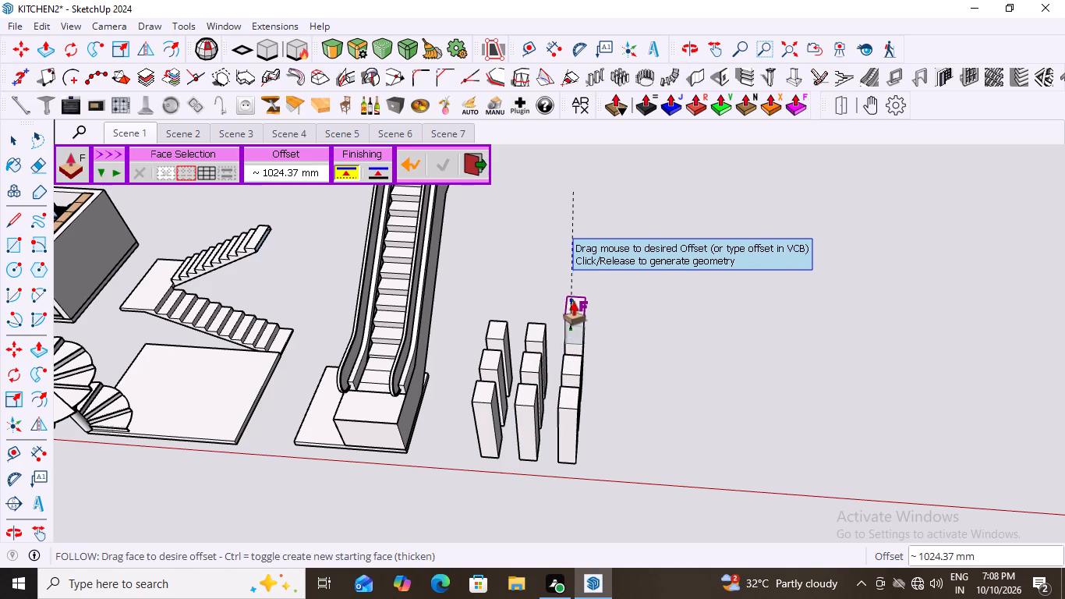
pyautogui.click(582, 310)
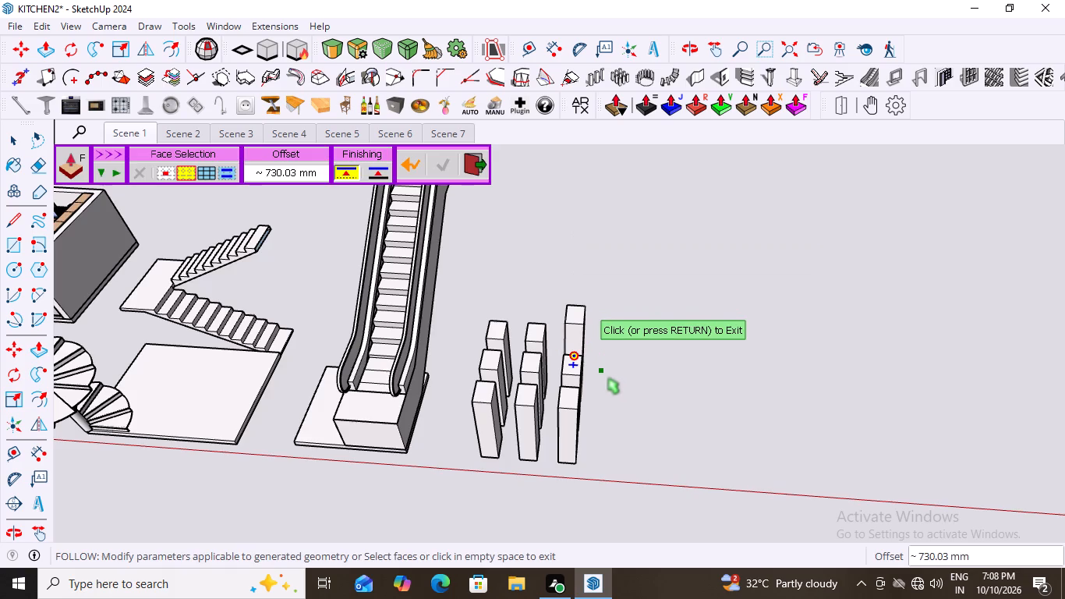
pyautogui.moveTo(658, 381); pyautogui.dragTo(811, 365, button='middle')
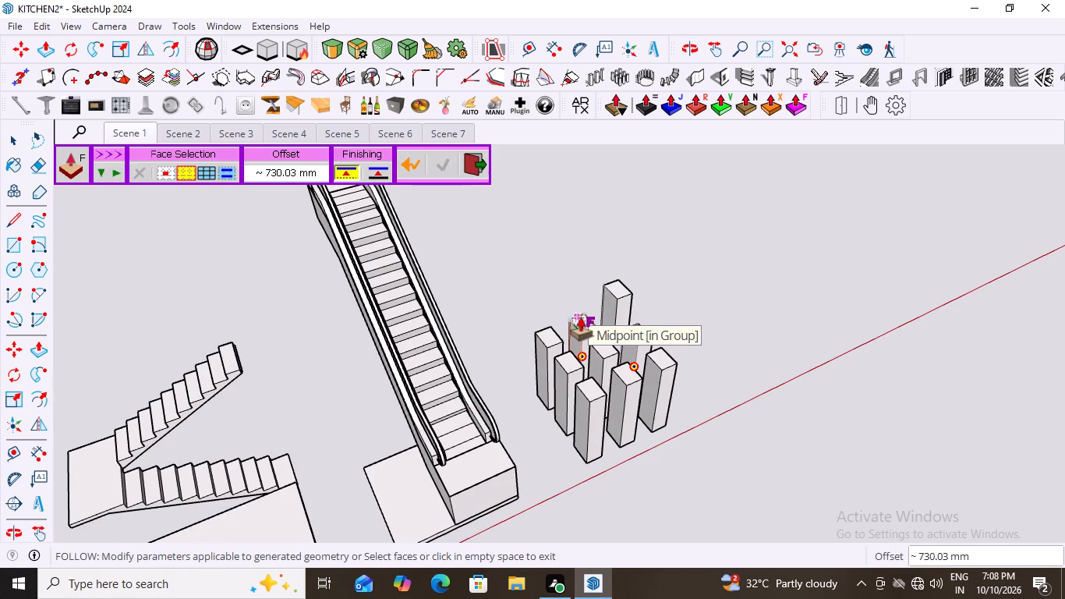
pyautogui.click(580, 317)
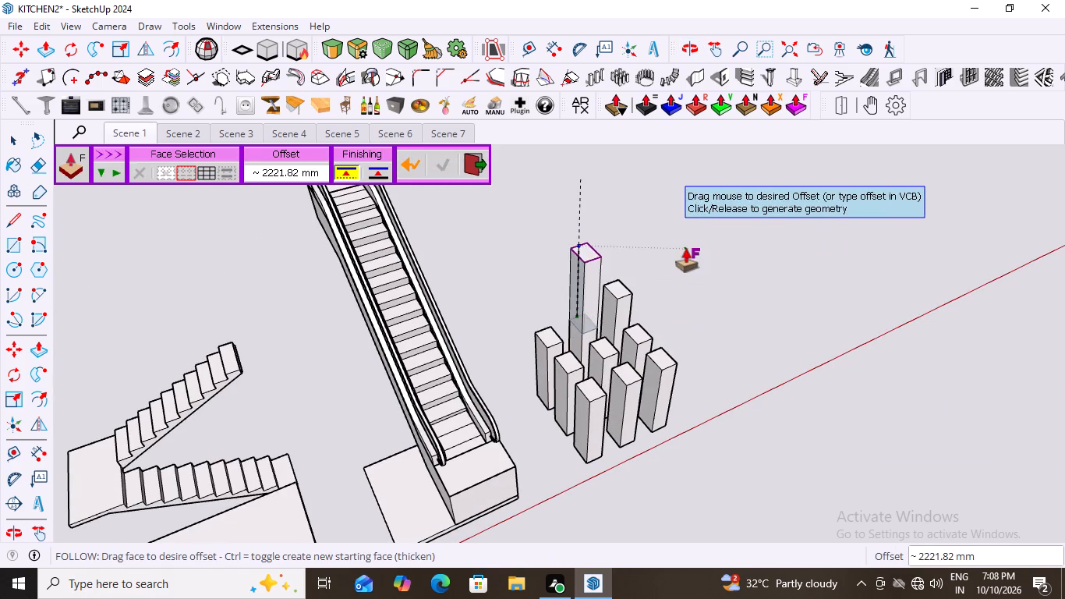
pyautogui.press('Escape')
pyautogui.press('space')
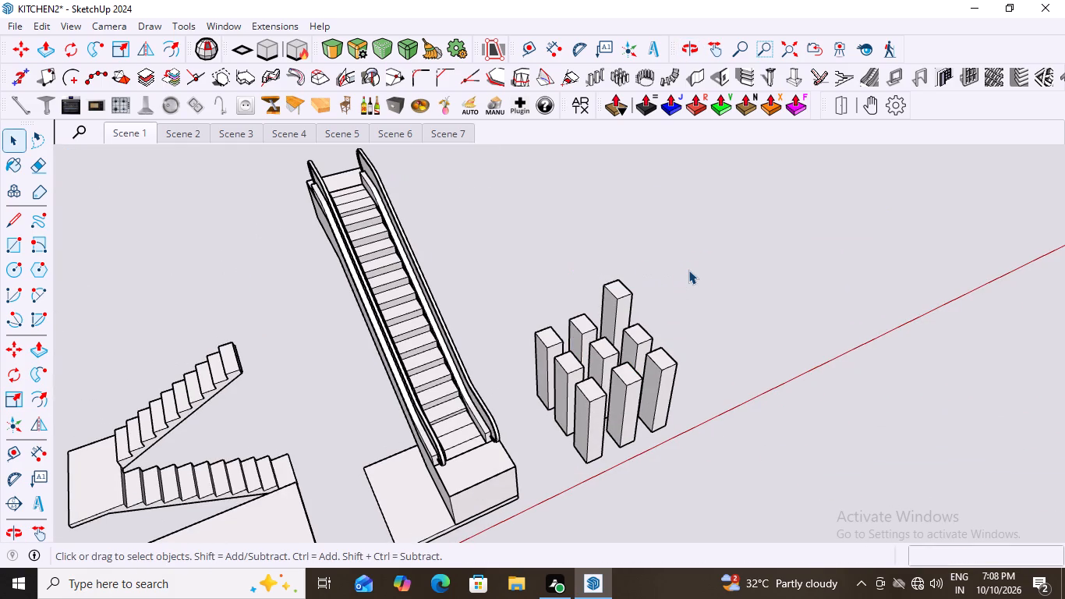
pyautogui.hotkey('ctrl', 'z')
# Draw a small rectangle of about 543 by 879 mm on the ground beyond the column array, away from the escalator.
pyautogui.scroll(-4, 691, 358)
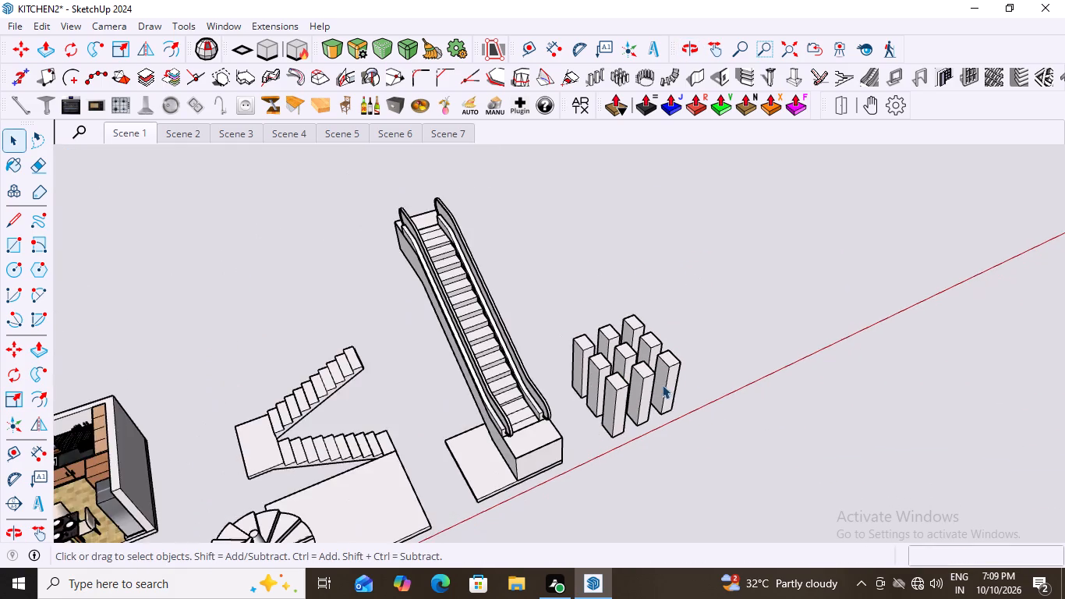
pyautogui.scroll(-15, 536, 414)
pyautogui.moveTo(563, 456); pyautogui.dragTo(479, 409, button='middle')
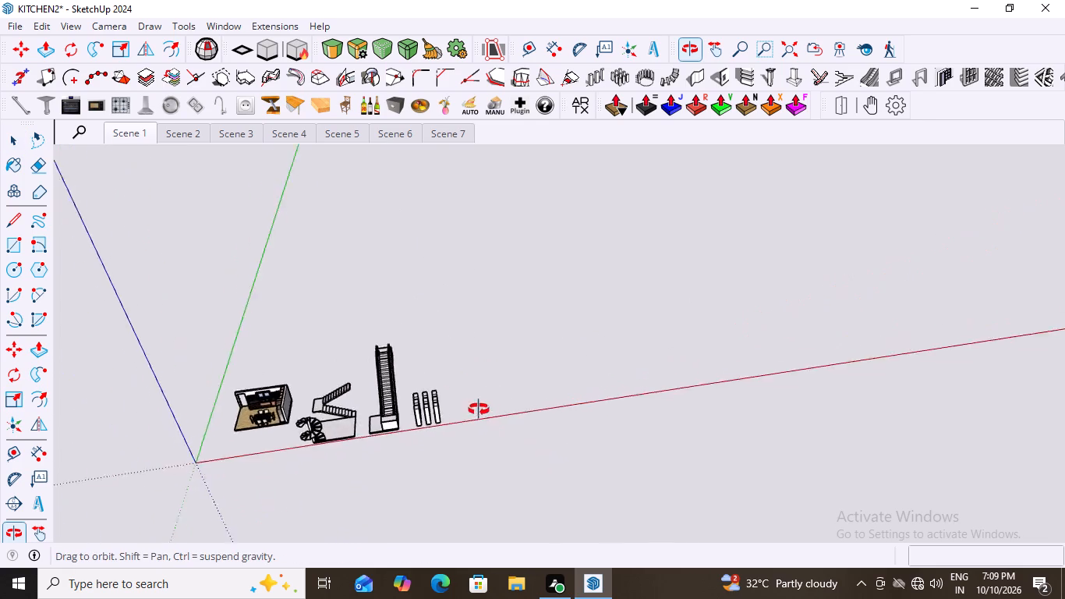
pyautogui.moveTo(479, 409); pyautogui.dragTo(426, 383, button='middle')
pyautogui.scroll(13, 428, 385)
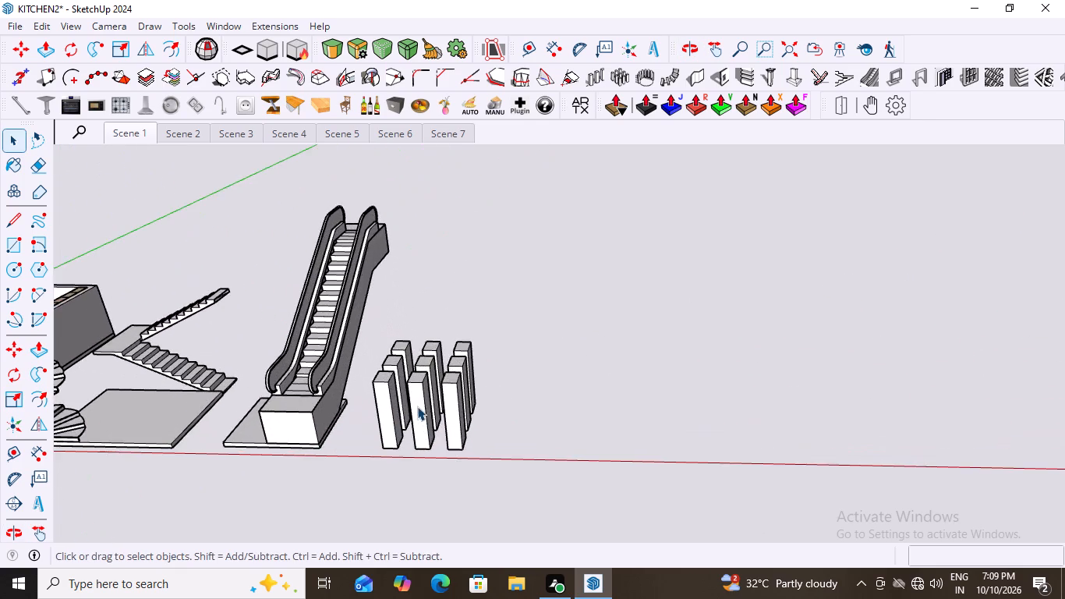
pyautogui.scroll(-10, 398, 407)
pyautogui.scroll(7, 548, 420)
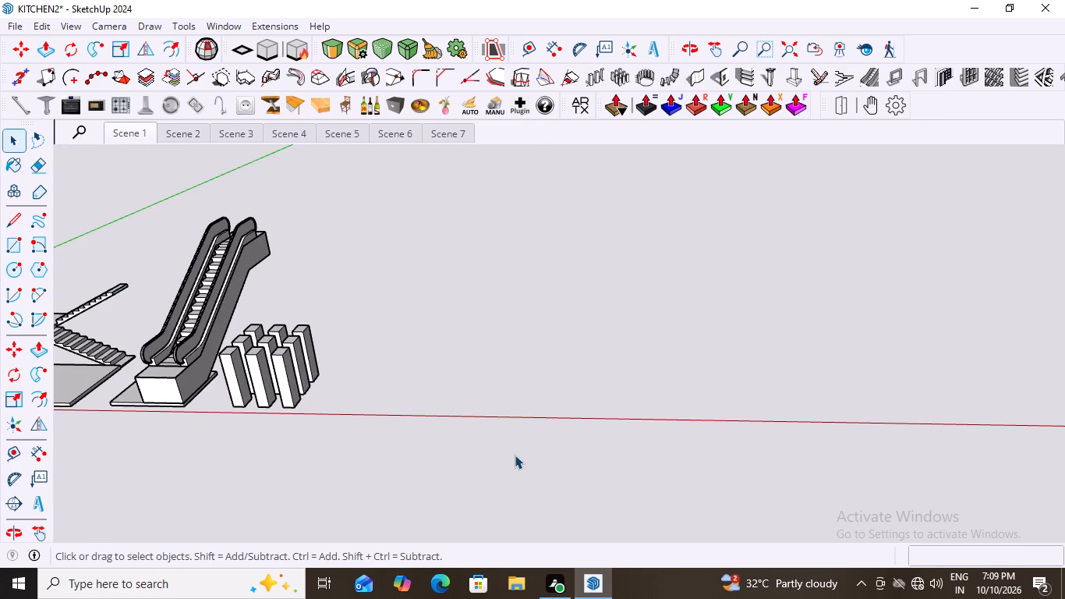
pyautogui.press('r')
pyautogui.scroll(-7, 504, 415)
pyautogui.moveTo(429, 463); pyautogui.dragTo(440, 474, button='middle')
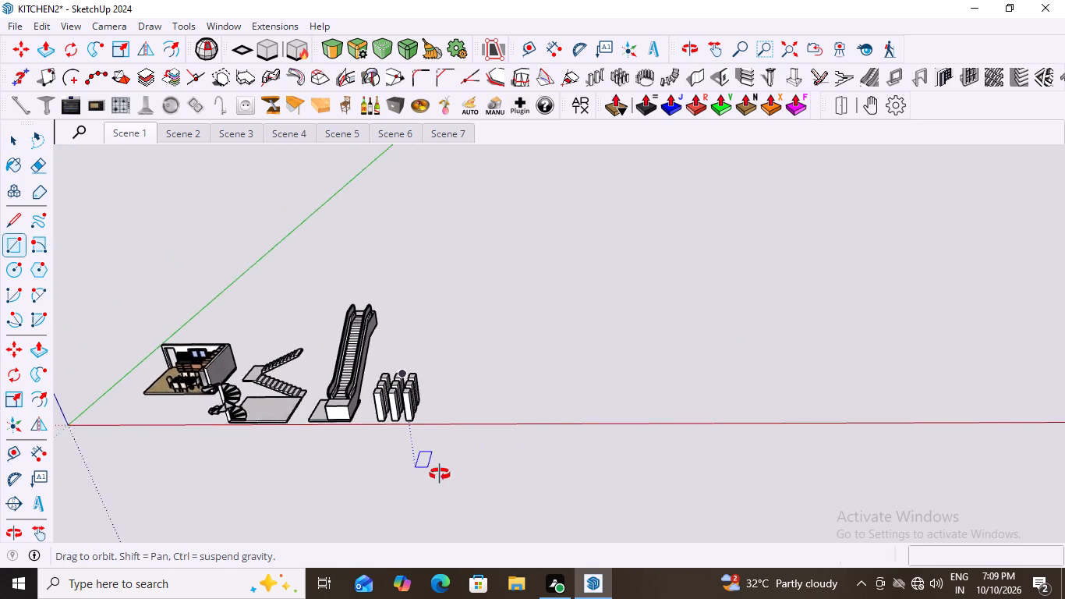
pyautogui.moveTo(440, 474); pyautogui.dragTo(441, 480, button='middle')
pyautogui.scroll(11, 477, 428)
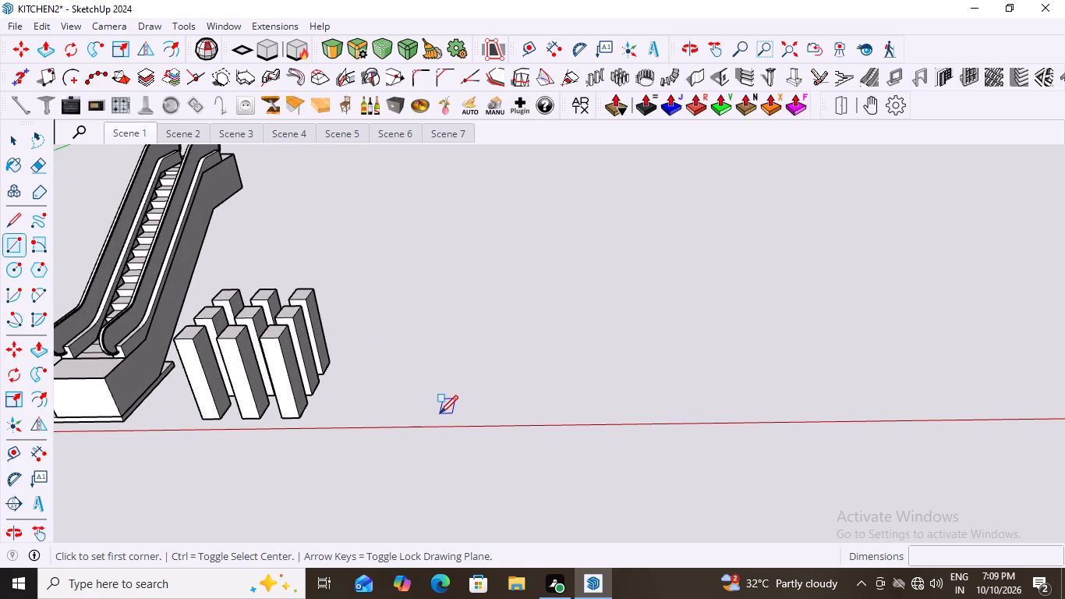
pyautogui.scroll(-8, 444, 409)
pyautogui.scroll(3, 358, 431)
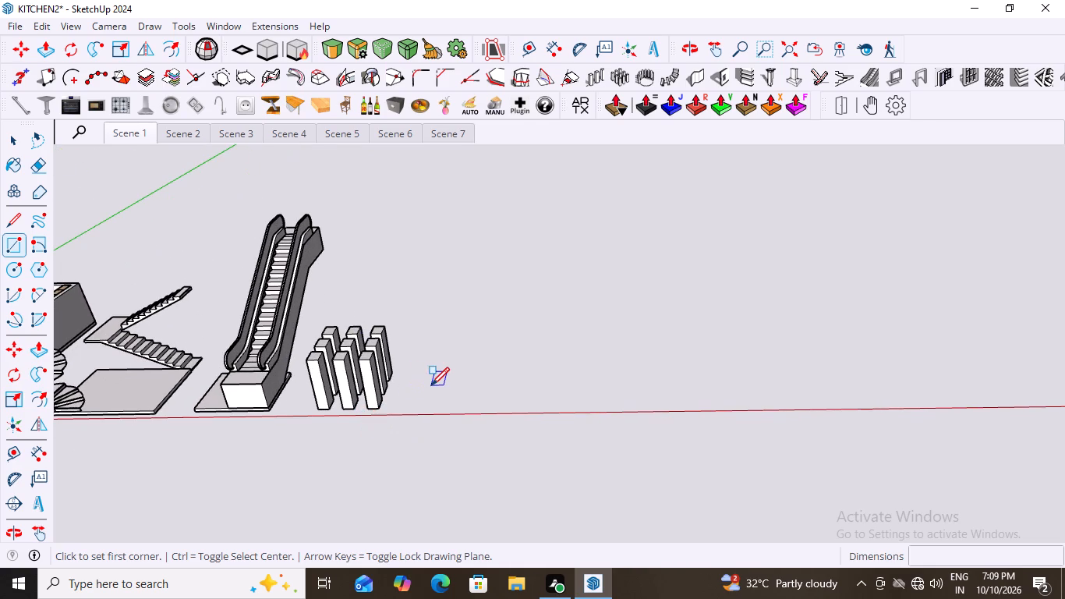
pyautogui.click(434, 384)
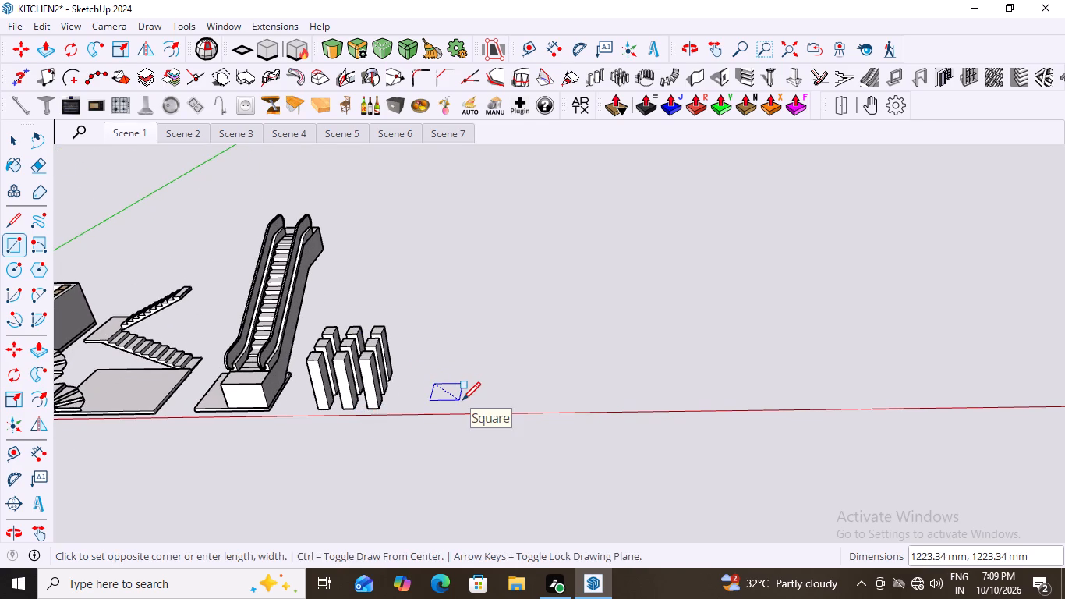
pyautogui.scroll(2, 458, 399)
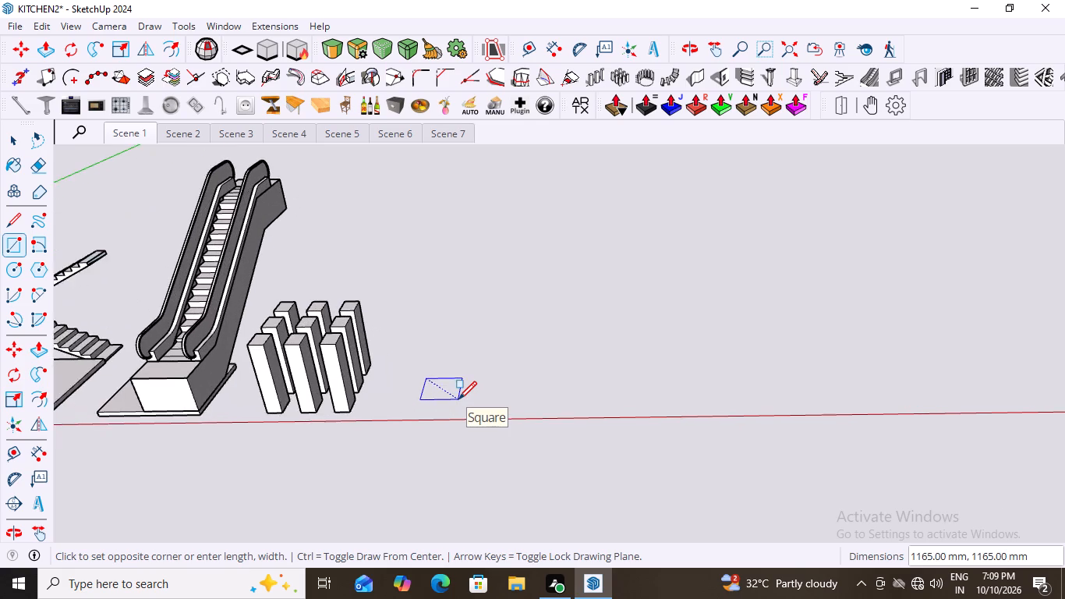
pyautogui.scroll(2, 458, 399)
pyautogui.click(437, 395)
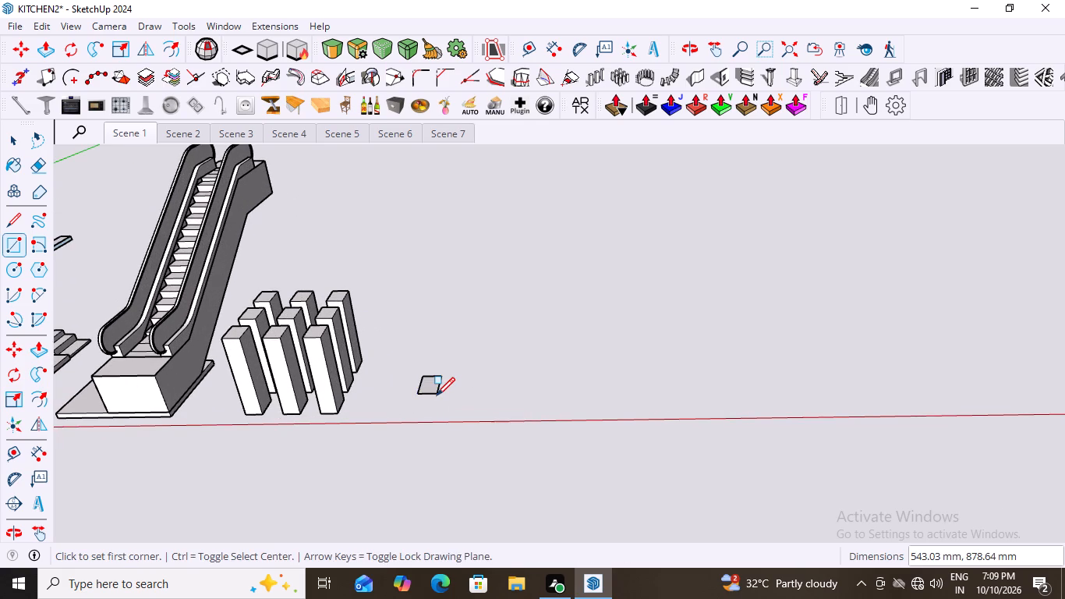
pyautogui.press('space')
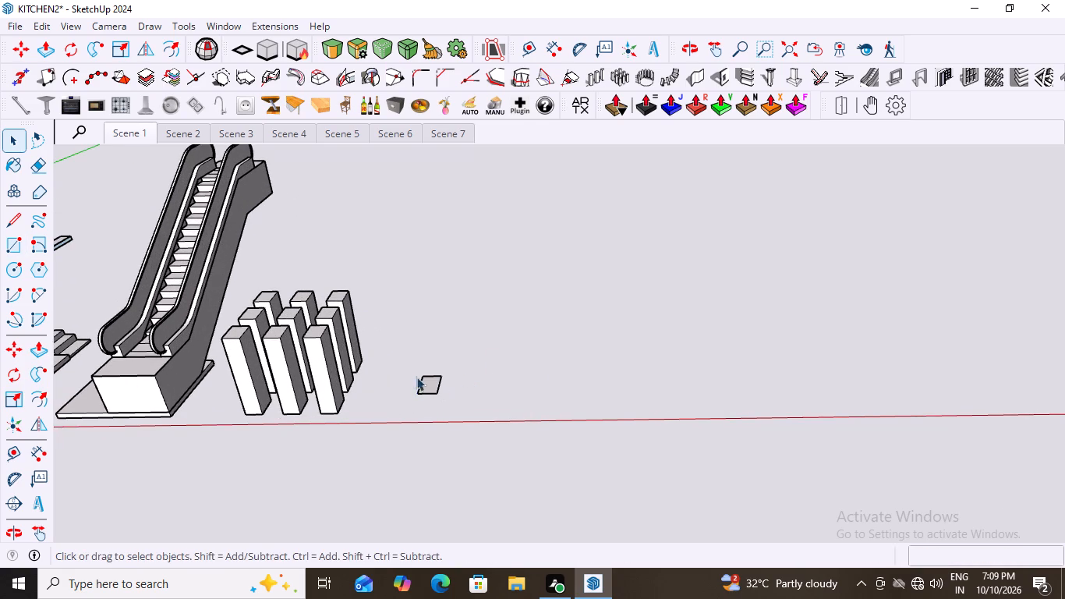
# Group the small rectangle's face and edges beyond the column array.
pyautogui.doubleClick(425, 382)
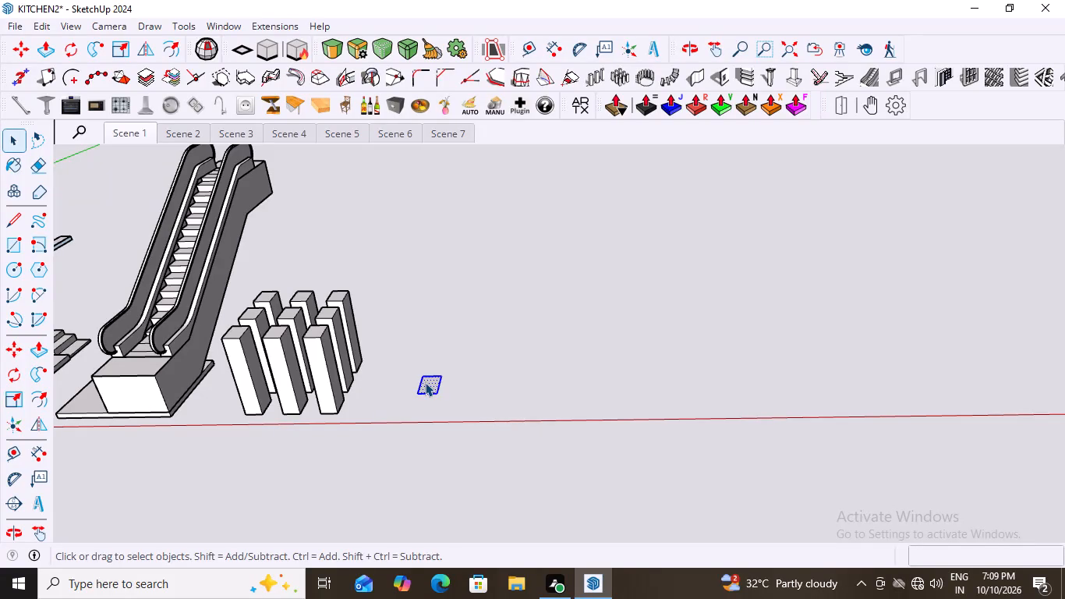
pyautogui.rightClick(425, 382)
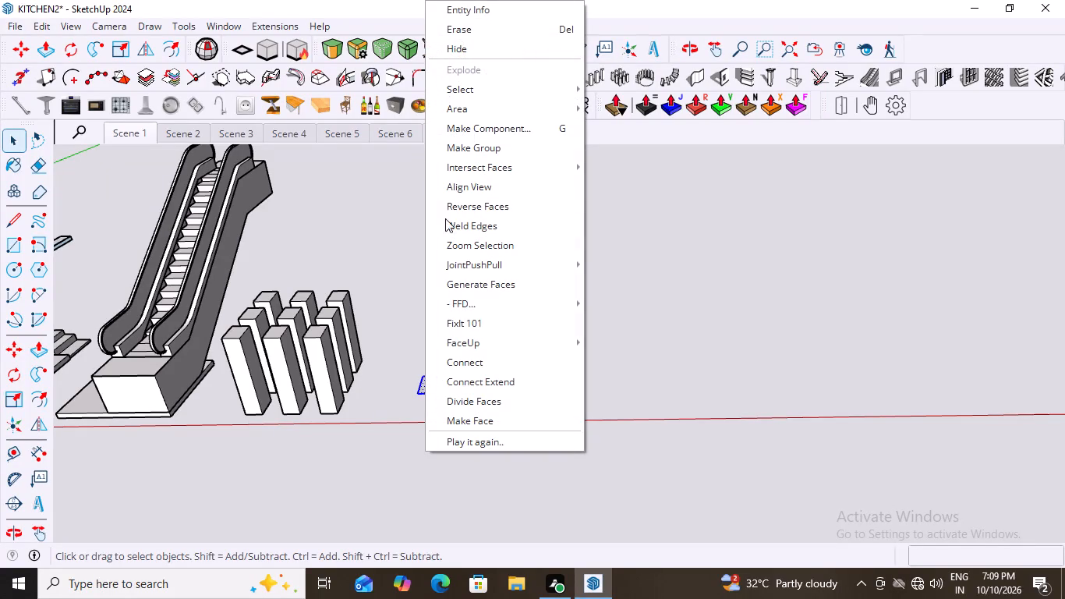
pyautogui.doubleClick(485, 144)
# Extrude the rectangle inside its group upward by about 2127 mm into a column and close the group.
pyautogui.click(431, 378)
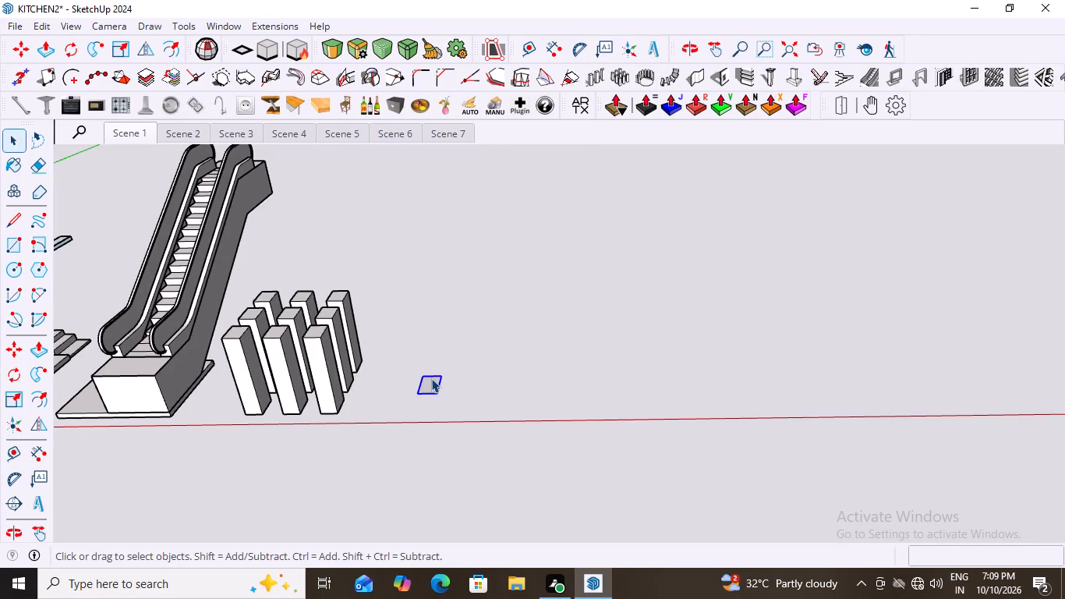
pyautogui.press('p')
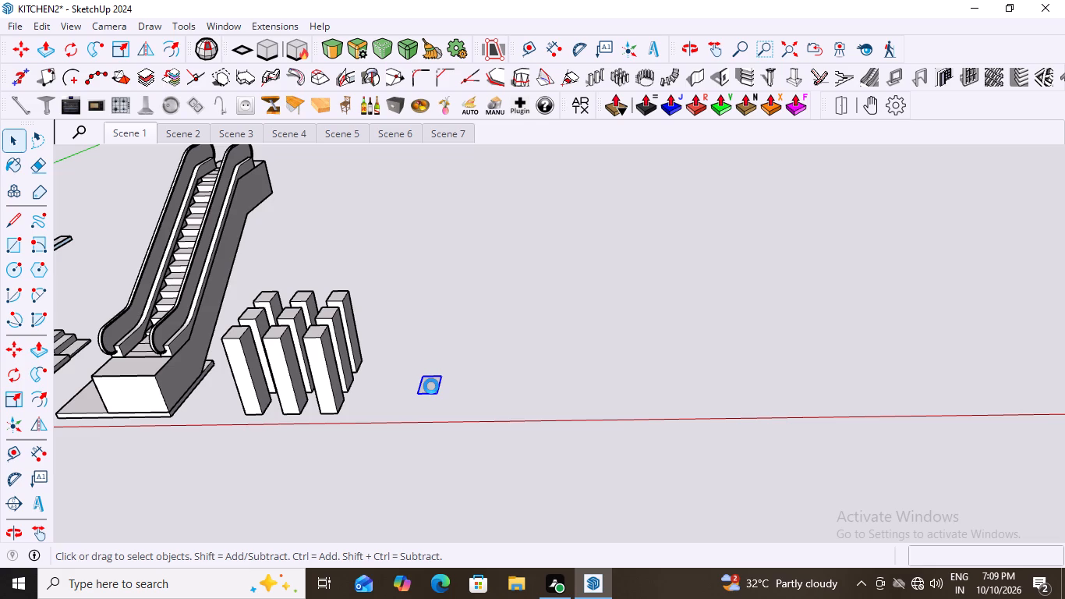
pyautogui.press('p')
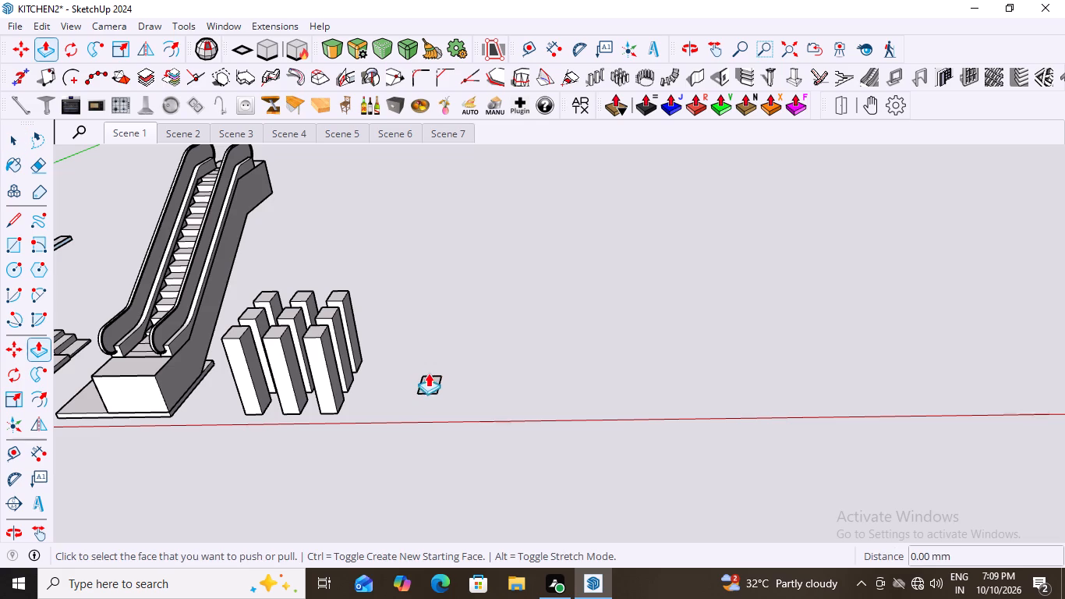
pyautogui.click(430, 376)
pyautogui.press('space')
pyautogui.click(429, 386)
pyautogui.doubleClick(429, 386)
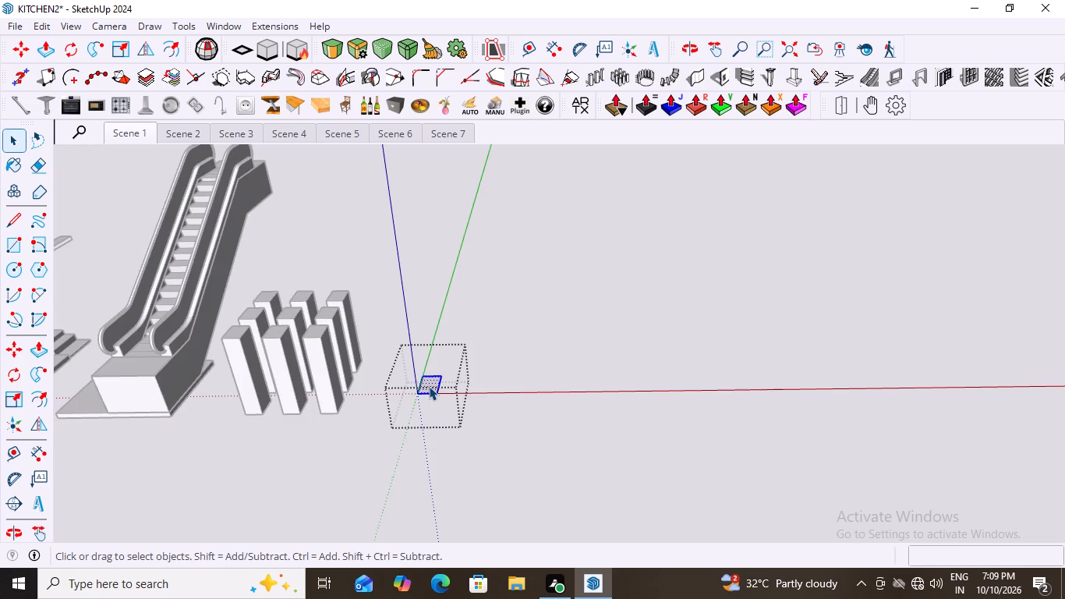
pyautogui.press('p')
pyautogui.click(425, 375)
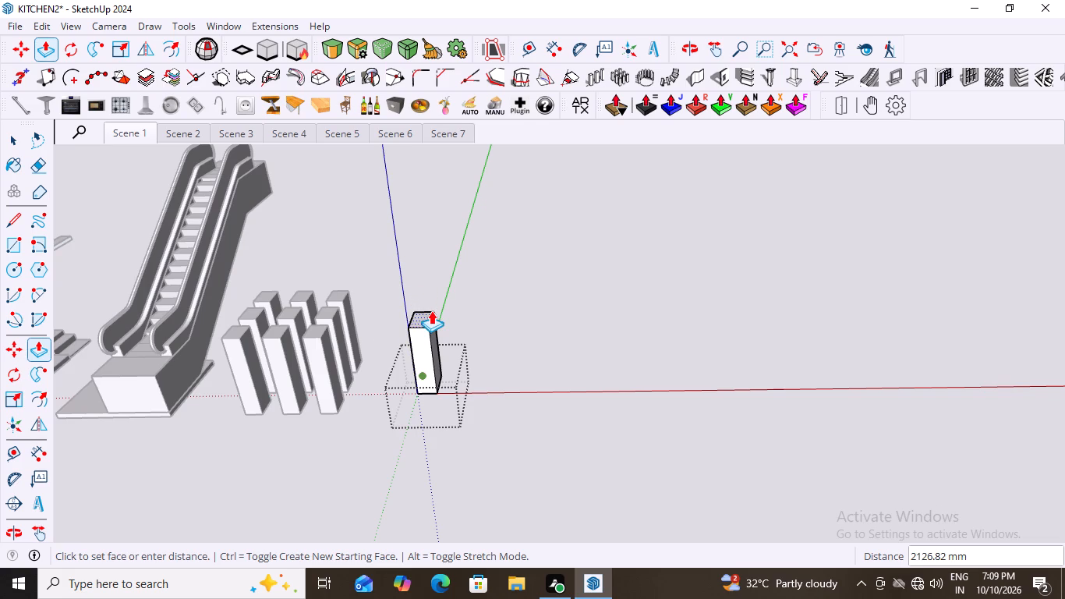
pyautogui.click(431, 310)
pyautogui.click(547, 306)
pyautogui.press('space')
pyautogui.click(547, 306)
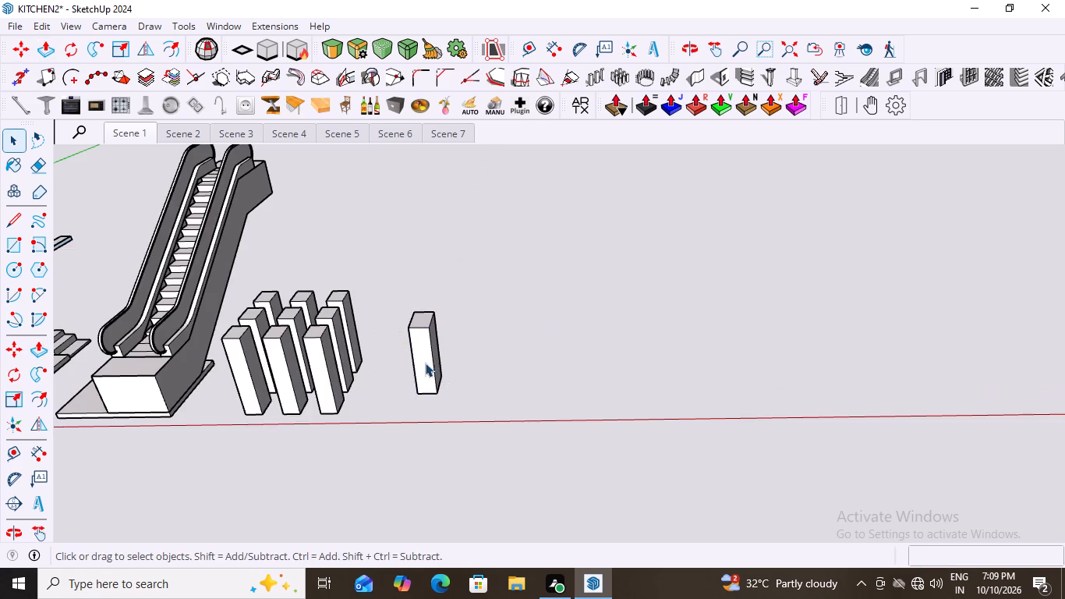
# Examine the new column's height and position relative to the 3-by-3 array and escalator from several angles.
pyautogui.moveTo(504, 353); pyautogui.dragTo(364, 312, button='middle')
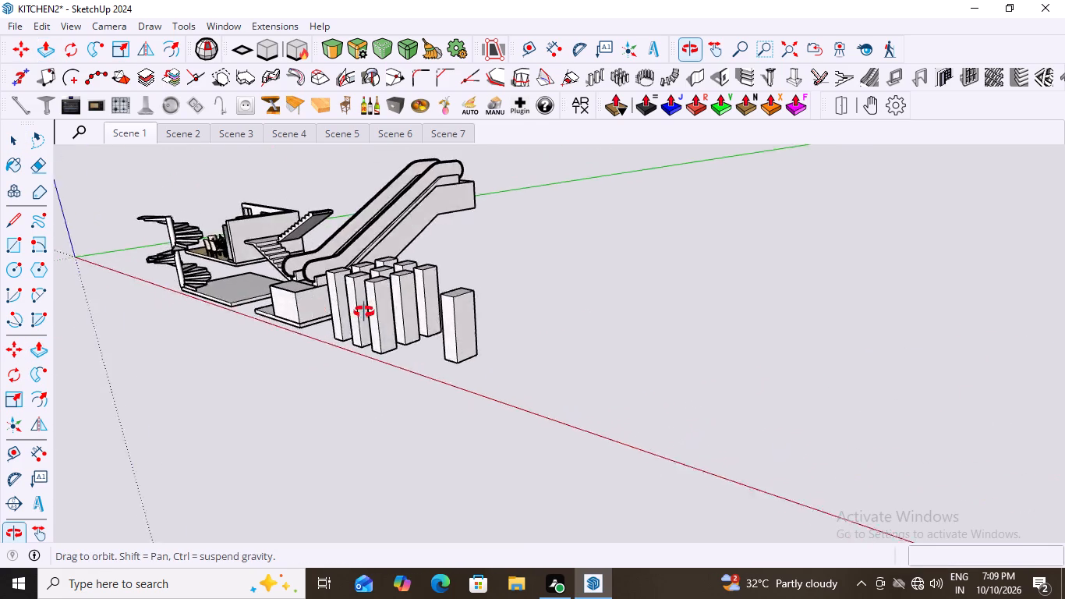
pyautogui.moveTo(364, 312); pyautogui.dragTo(538, 321, button='middle')
pyautogui.scroll(-7, 538, 321)
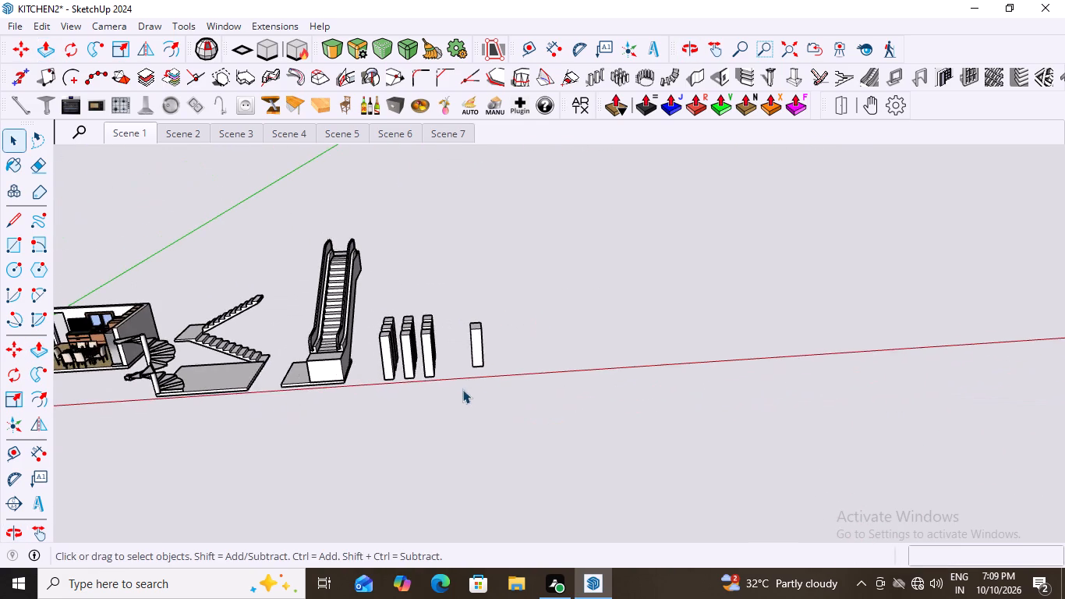
pyautogui.moveTo(462, 389); pyautogui.dragTo(442, 466, button='middle')
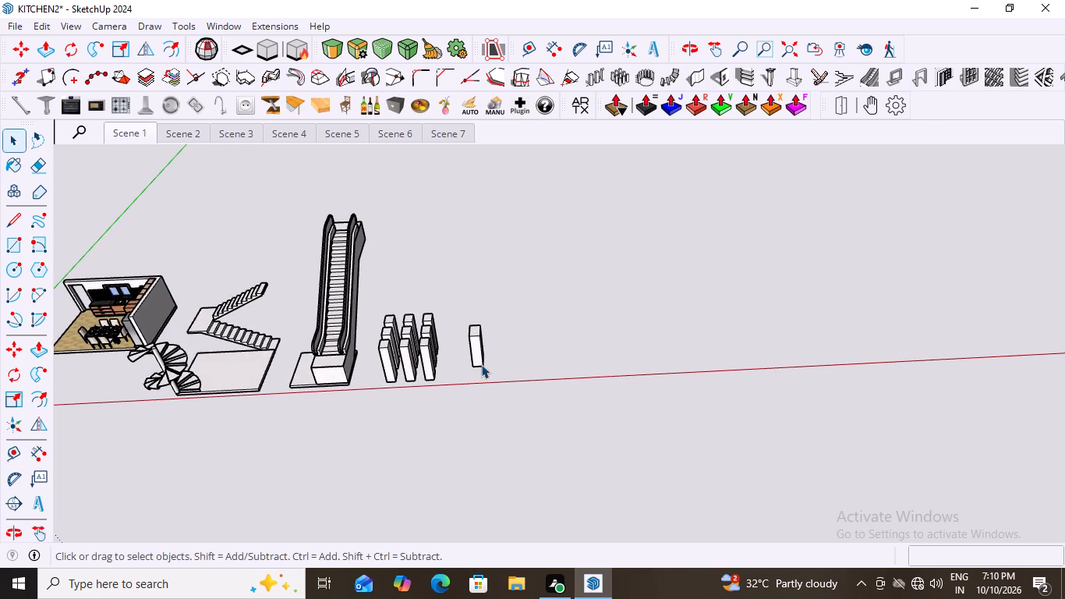
pyautogui.scroll(2, 481, 364)
pyautogui.moveTo(472, 367); pyautogui.dragTo(380, 262, button='middle')
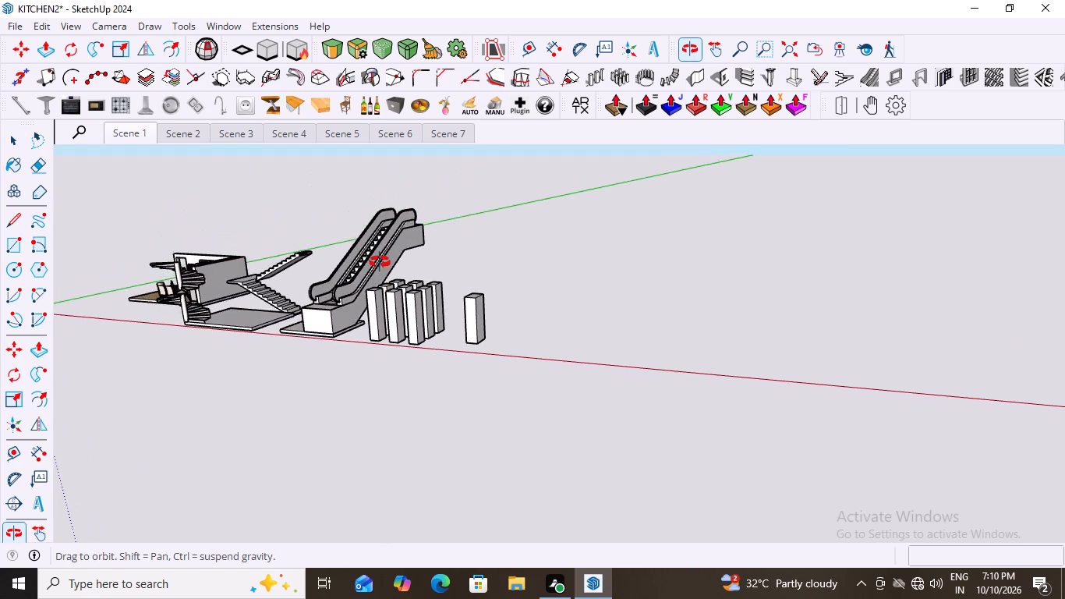
pyautogui.moveTo(380, 262); pyautogui.dragTo(434, 305, button='middle')
pyautogui.scroll(1, 434, 305)
pyautogui.scroll(5, 487, 365)
# Set up a Rectangular Array of the new column group with 5 columns and 6 rows.
pyautogui.click(471, 314)
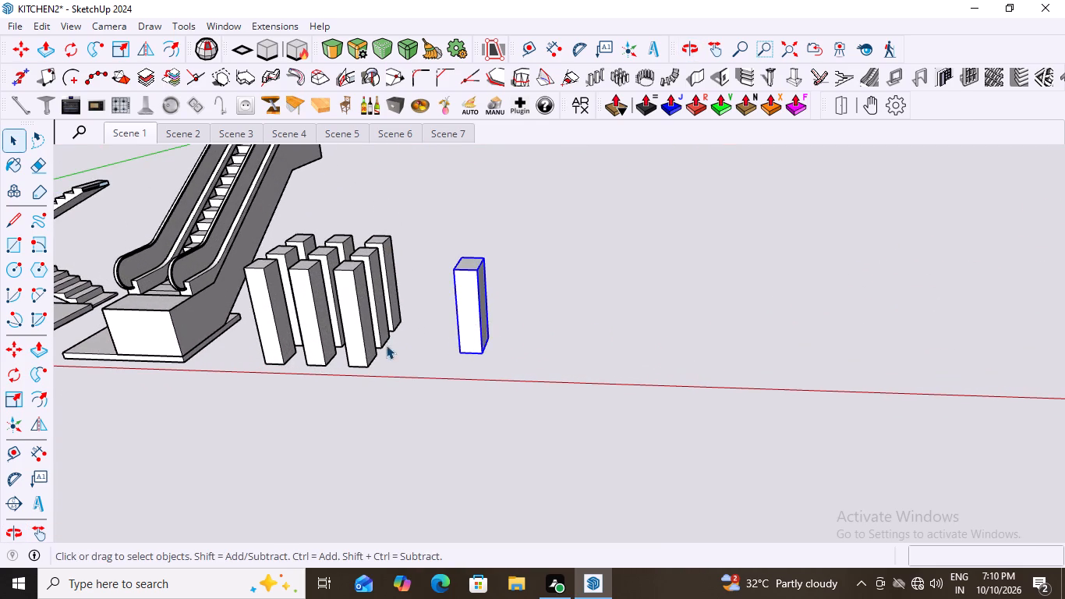
pyautogui.scroll(-10, 386, 345)
pyautogui.moveTo(470, 391); pyautogui.dragTo(525, 402, button='middle')
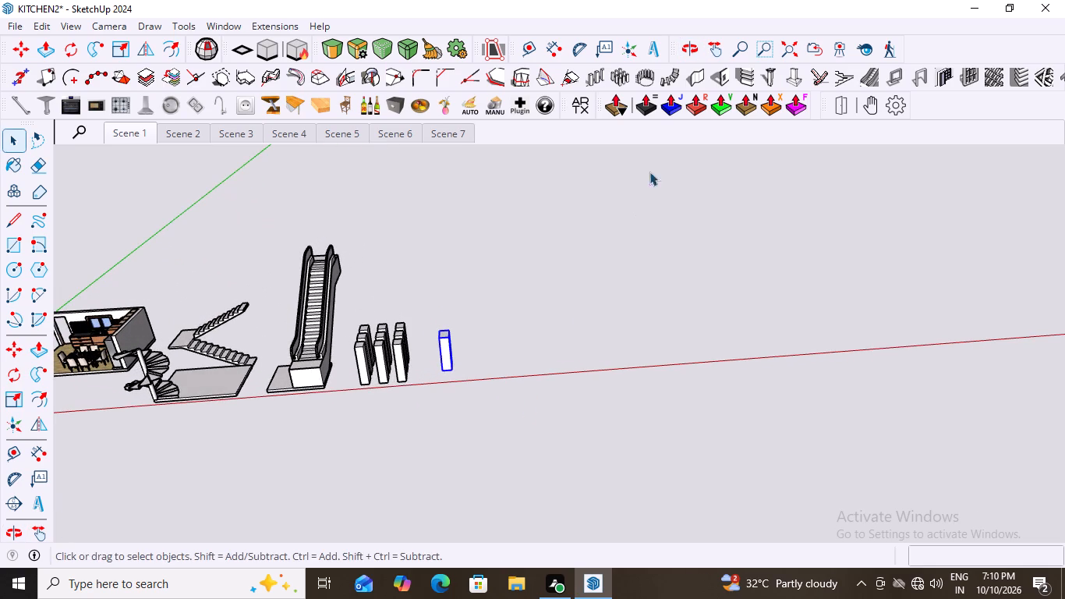
pyautogui.scroll(6, 426, 380)
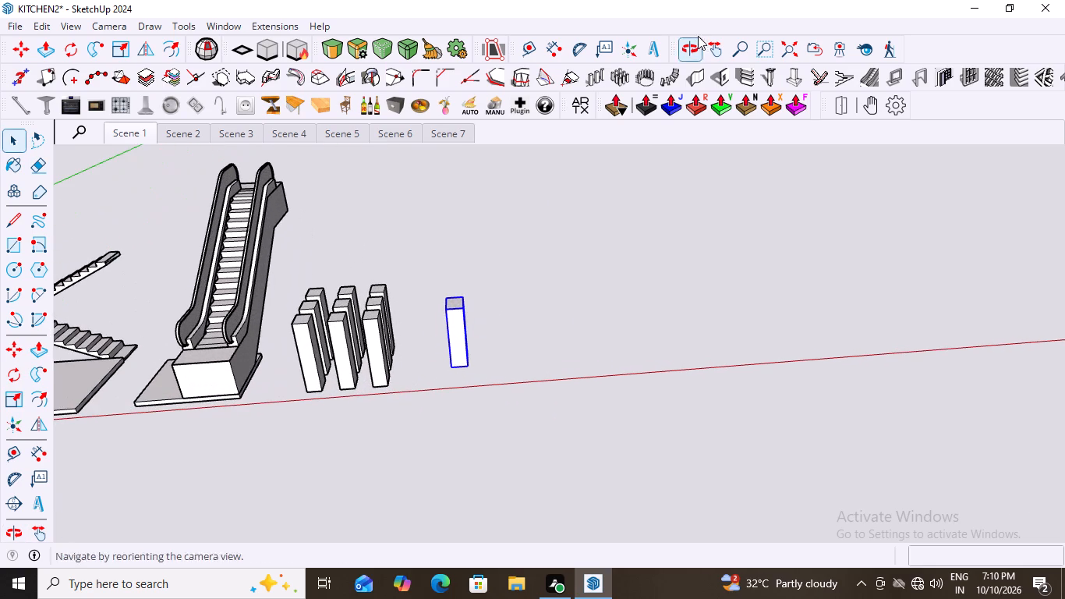
pyautogui.click(624, 77)
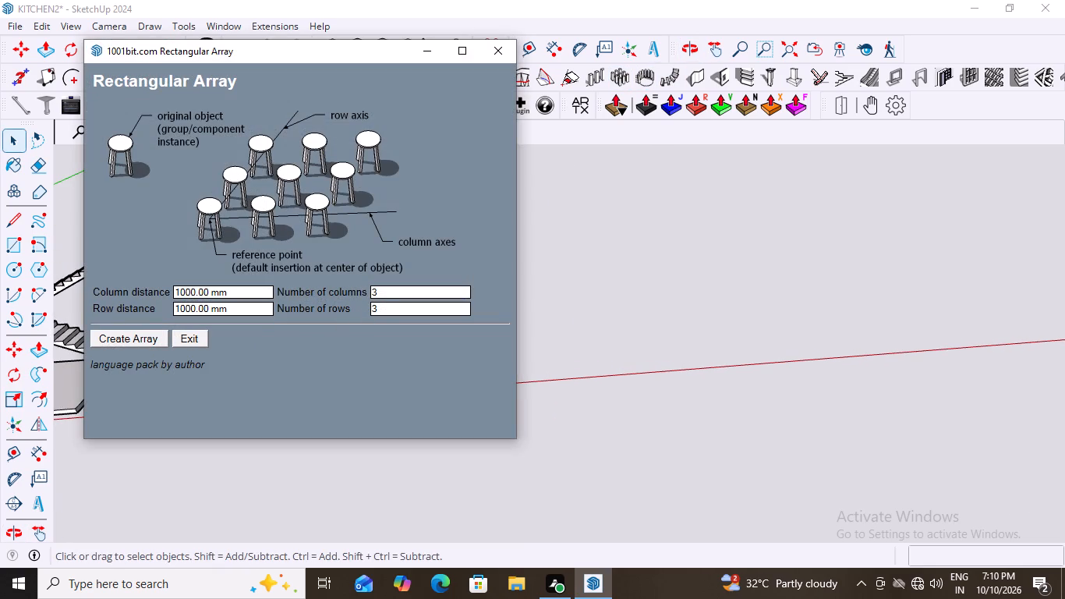
pyautogui.click(378, 292)
pyautogui.press('BackSpace')
pyautogui.press('5')
pyautogui.click(384, 313)
pyautogui.press('BackSpace')
pyautogui.press('6')
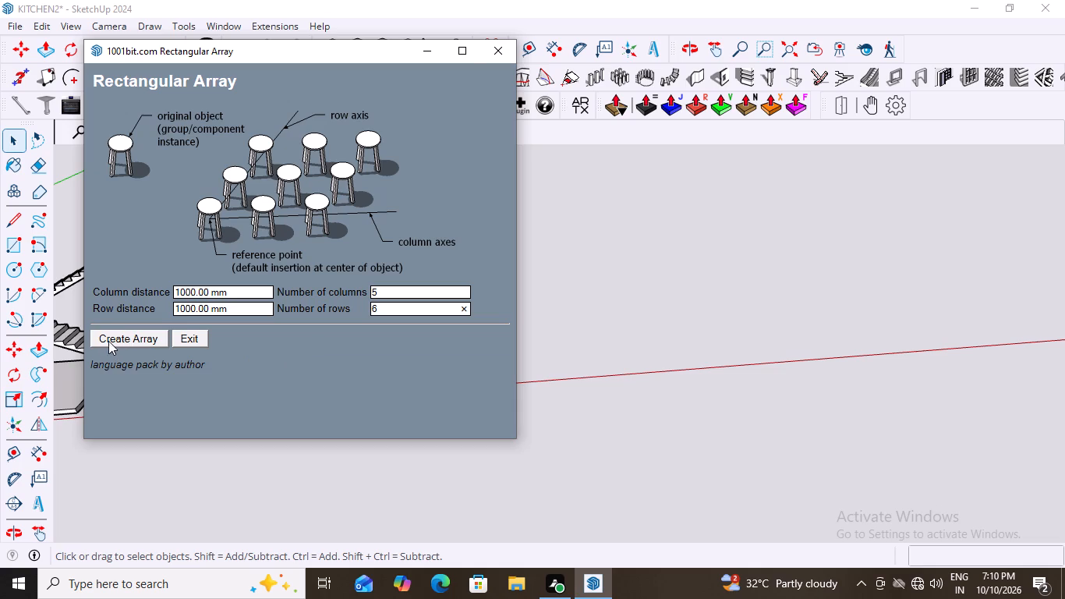
pyautogui.click(120, 336)
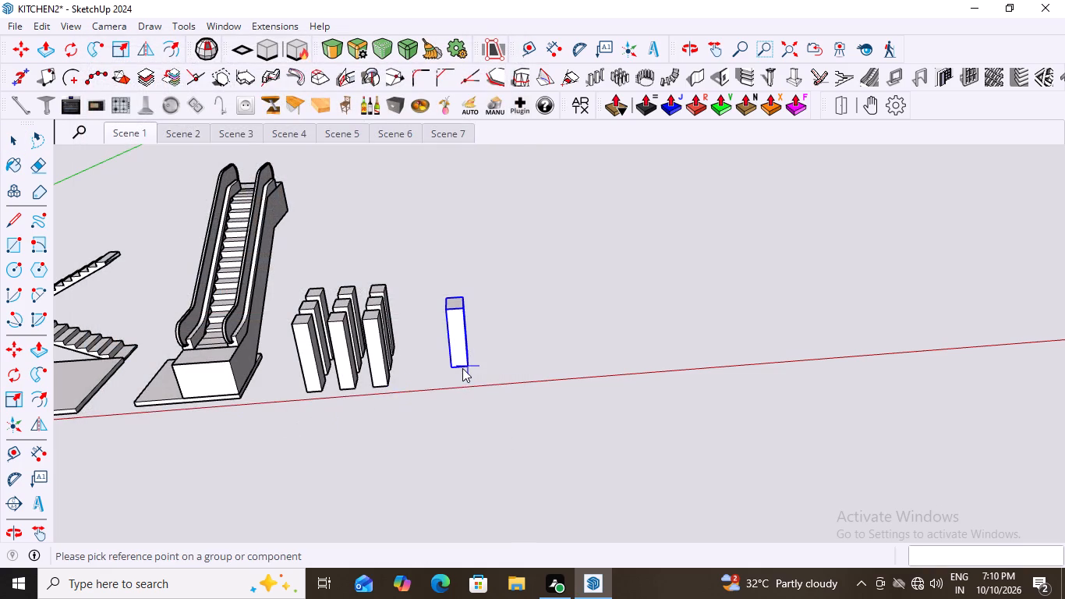
# Place the array from the column's front base corner, starting just beside it, with columns running away from the escalator and rows along the green axis.
pyautogui.scroll(8, 463, 368)
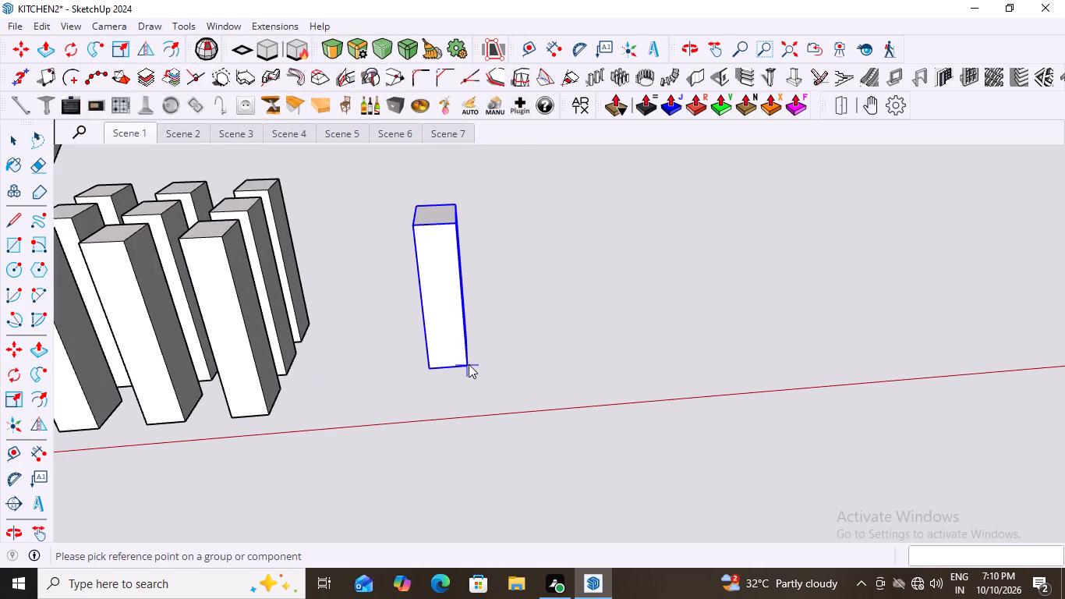
pyautogui.click(469, 364)
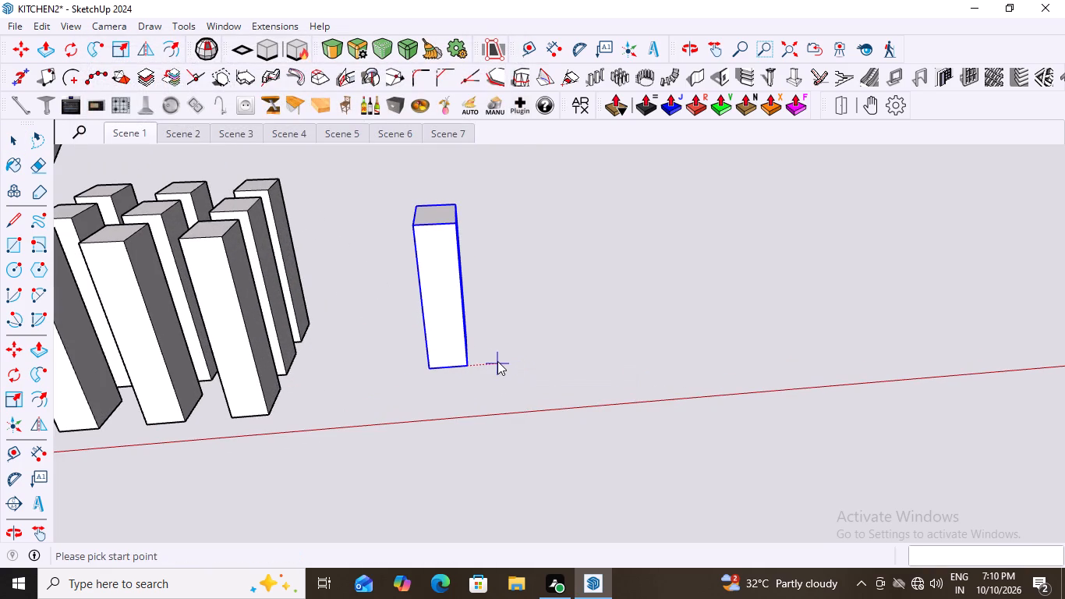
pyautogui.click(499, 360)
pyautogui.click(554, 355)
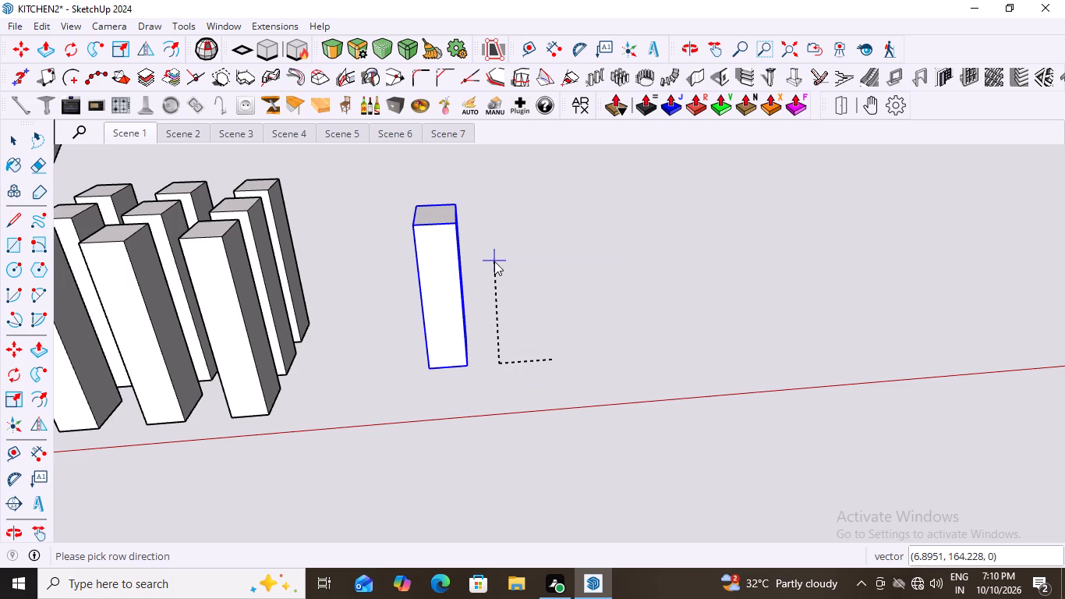
pyautogui.press('Left')
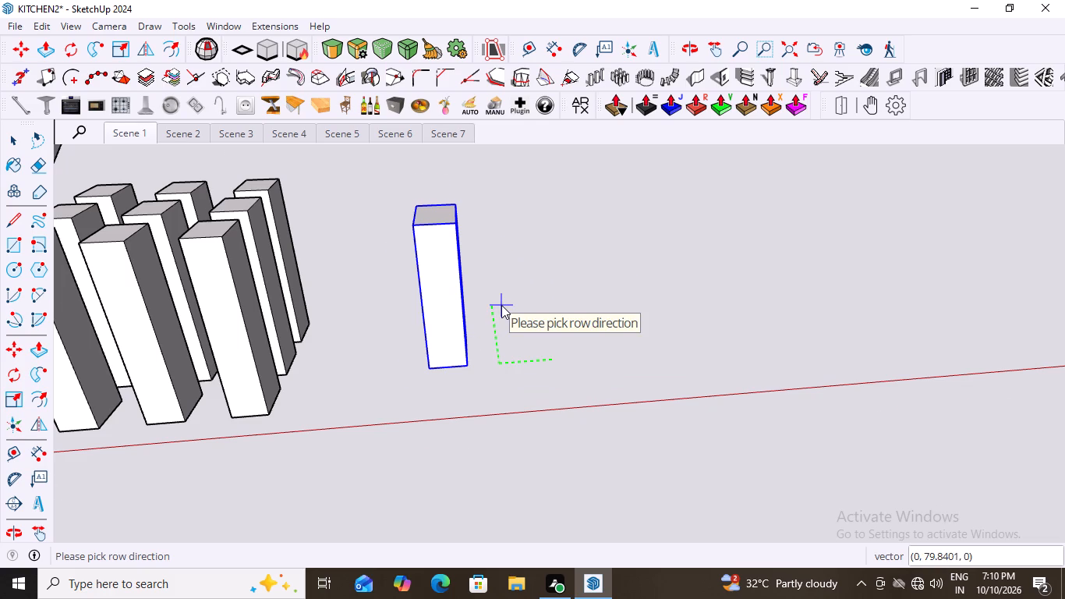
pyautogui.scroll(3, 501, 305)
pyautogui.press('Up')
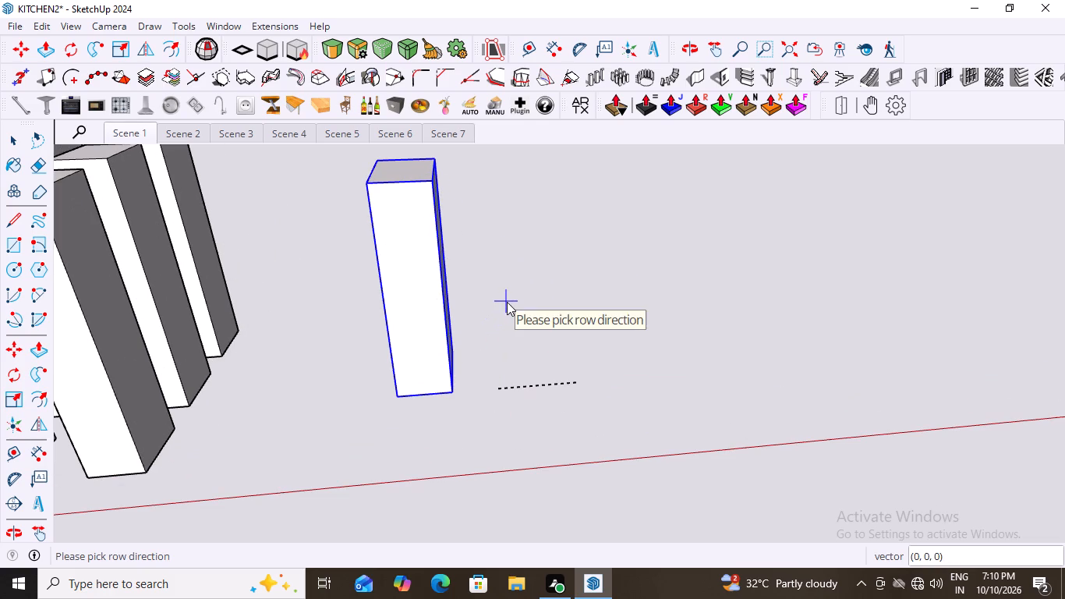
pyautogui.press('Left')
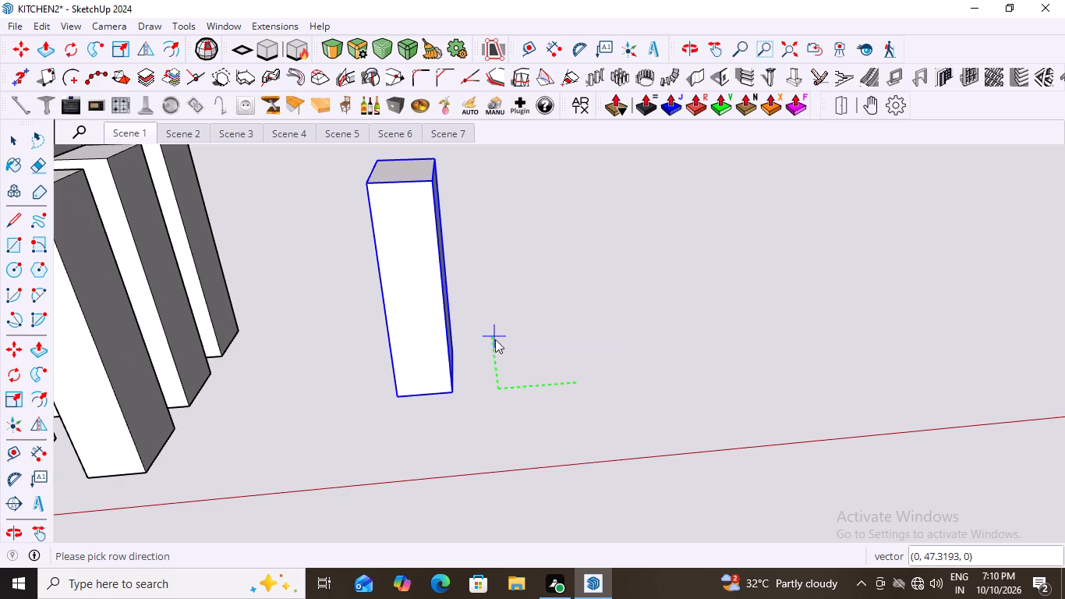
pyautogui.click(496, 335)
# Examine the new column array's spacing and its overlap with the original column from several angles and from above.
pyautogui.moveTo(511, 395); pyautogui.dragTo(405, 452, button='middle')
pyautogui.moveTo(391, 455); pyautogui.dragTo(365, 456, button='middle')
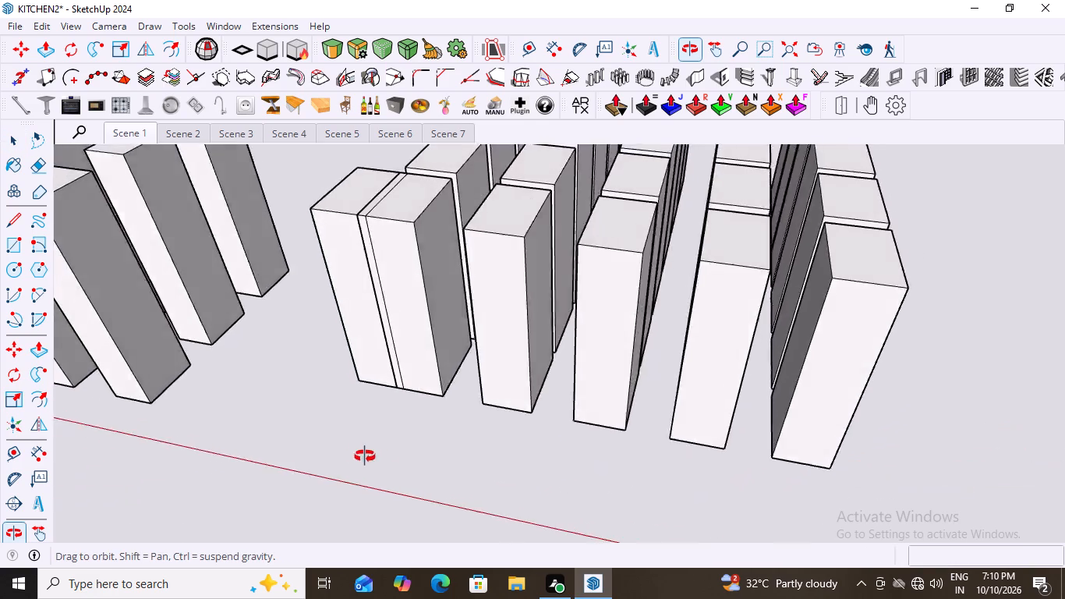
pyautogui.moveTo(365, 456); pyautogui.dragTo(284, 427, button='middle')
pyautogui.moveTo(284, 427); pyautogui.dragTo(497, 574, button='middle')
pyautogui.scroll(-9, 497, 574)
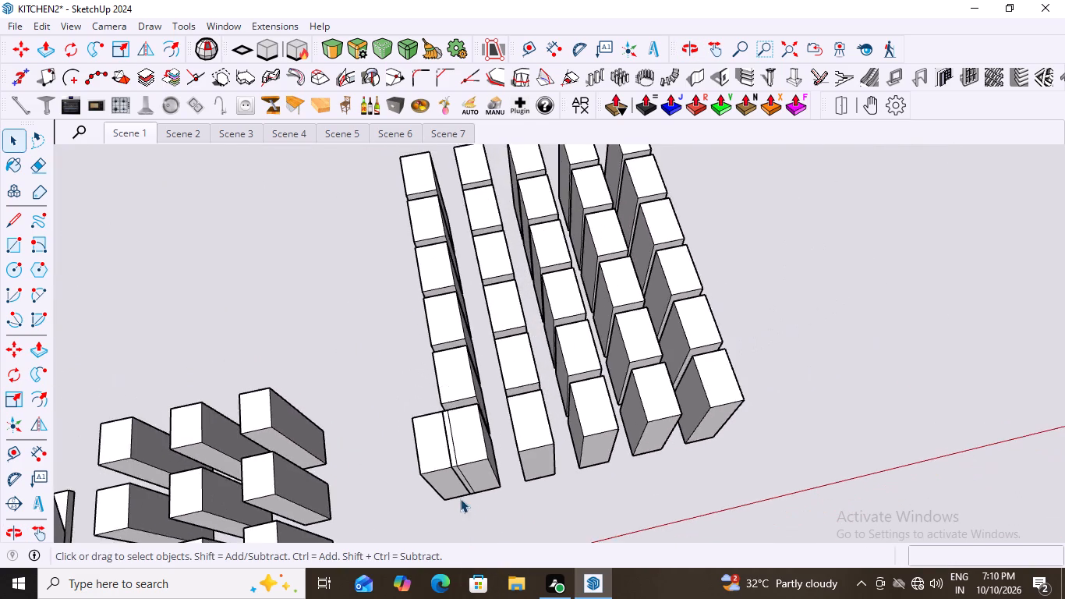
pyautogui.scroll(-2, 460, 498)
pyautogui.moveTo(637, 505); pyautogui.dragTo(475, 383, button='middle')
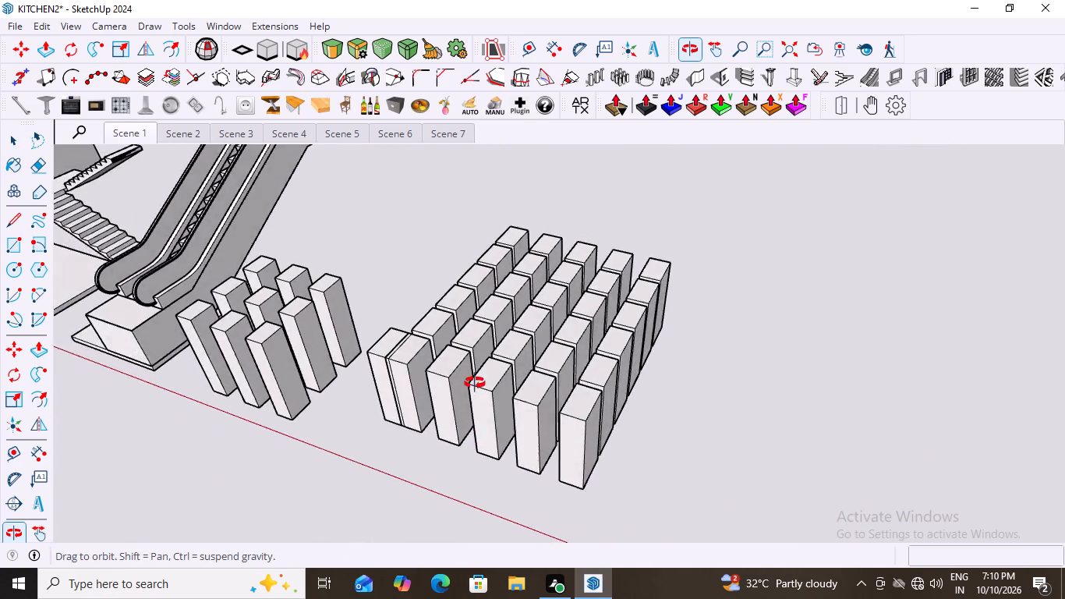
pyautogui.moveTo(475, 383); pyautogui.dragTo(846, 331, button='middle')
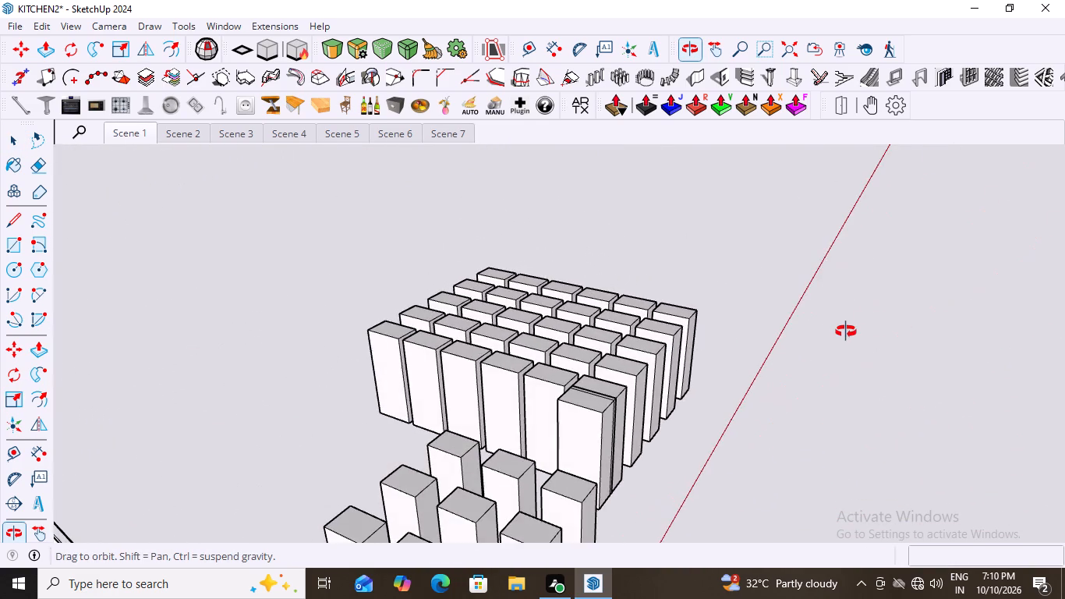
pyautogui.moveTo(846, 331); pyautogui.dragTo(557, 335, button='middle')
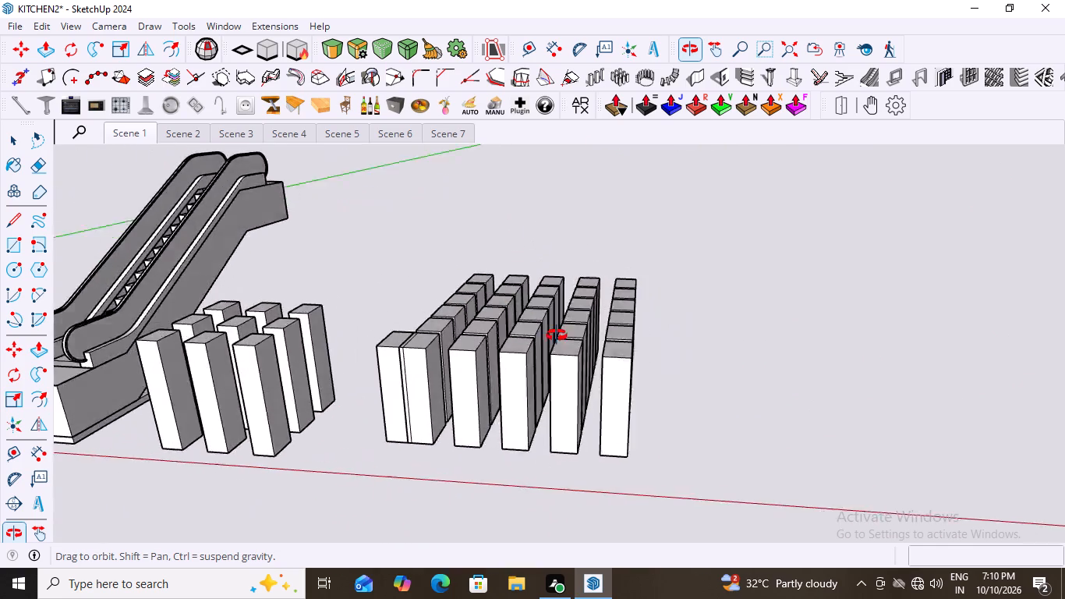
pyautogui.moveTo(557, 335); pyautogui.dragTo(514, 522, button='middle')
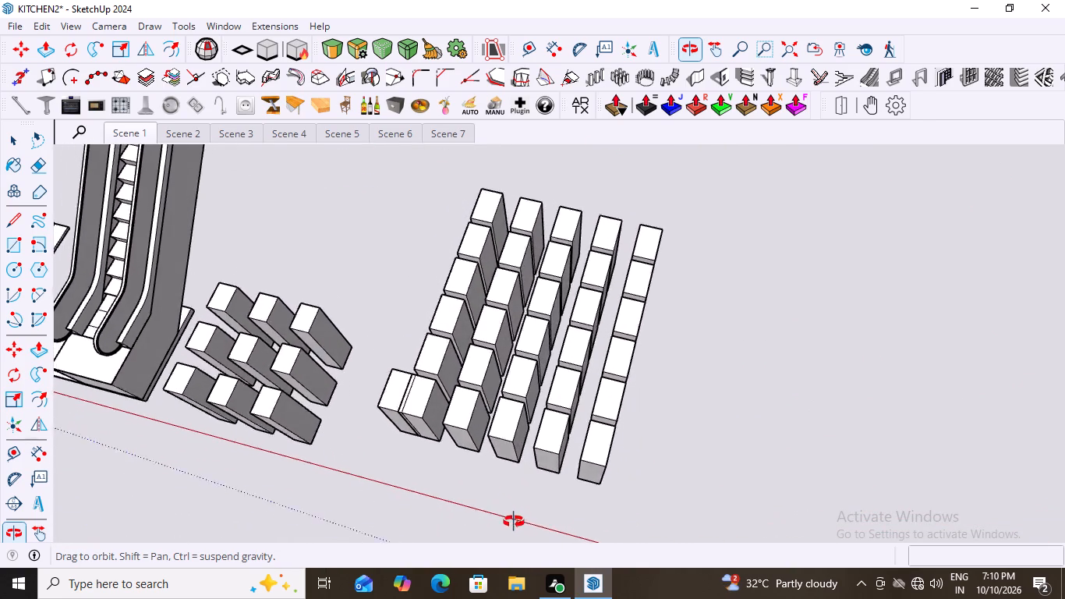
pyautogui.moveTo(514, 522); pyautogui.dragTo(594, 559, button='middle')
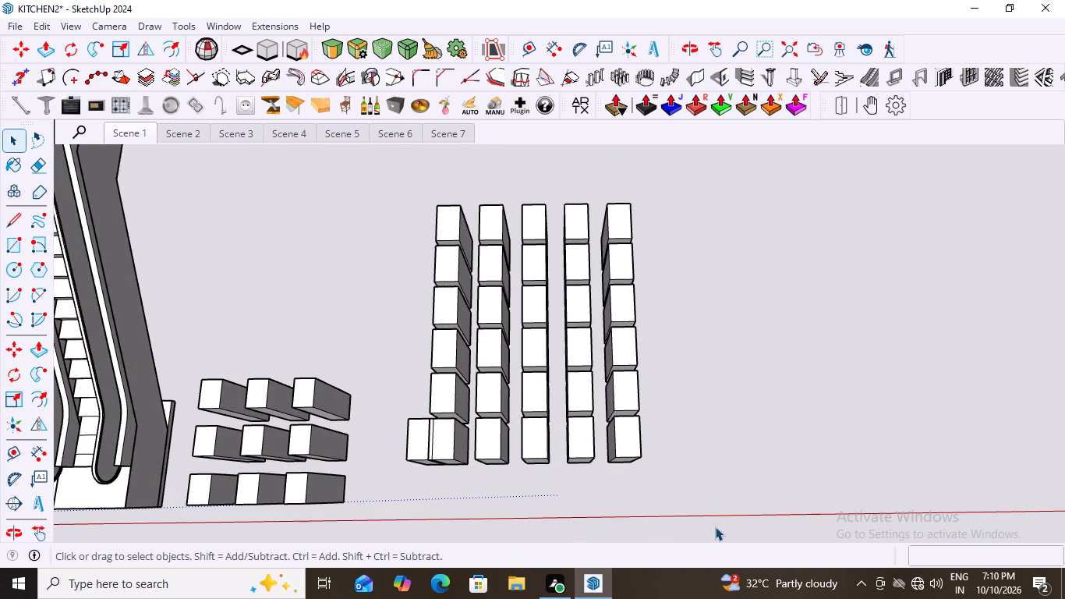
# Delete the original column that overlaps the front corner of the 5-by-6 column array.
pyautogui.moveTo(697, 420); pyautogui.dragTo(699, 394, button='middle')
pyautogui.scroll(-1, 707, 251)
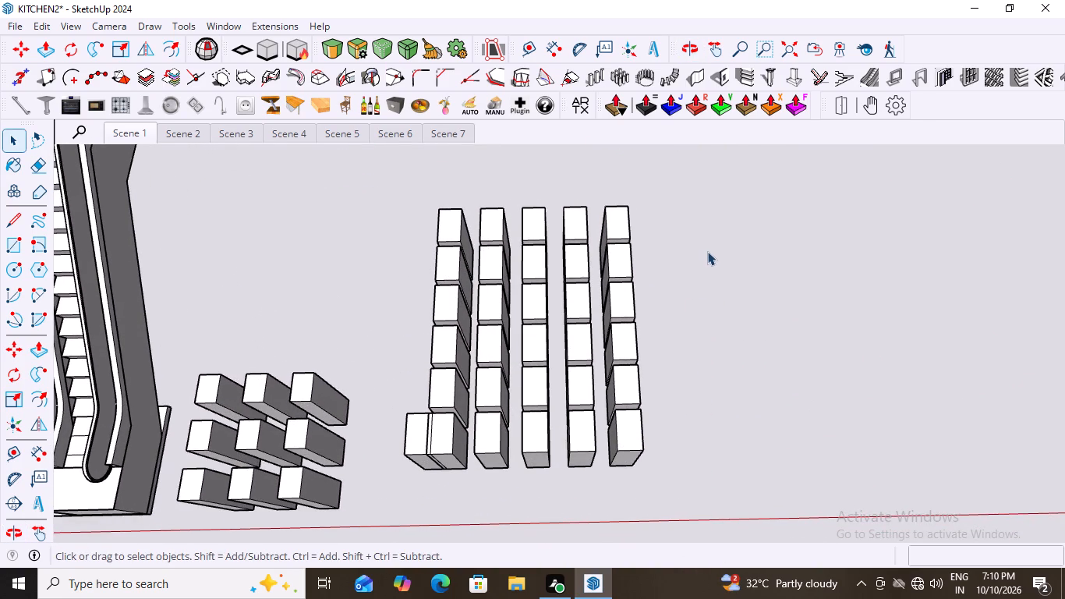
pyautogui.moveTo(487, 456); pyautogui.dragTo(506, 274, button='middle')
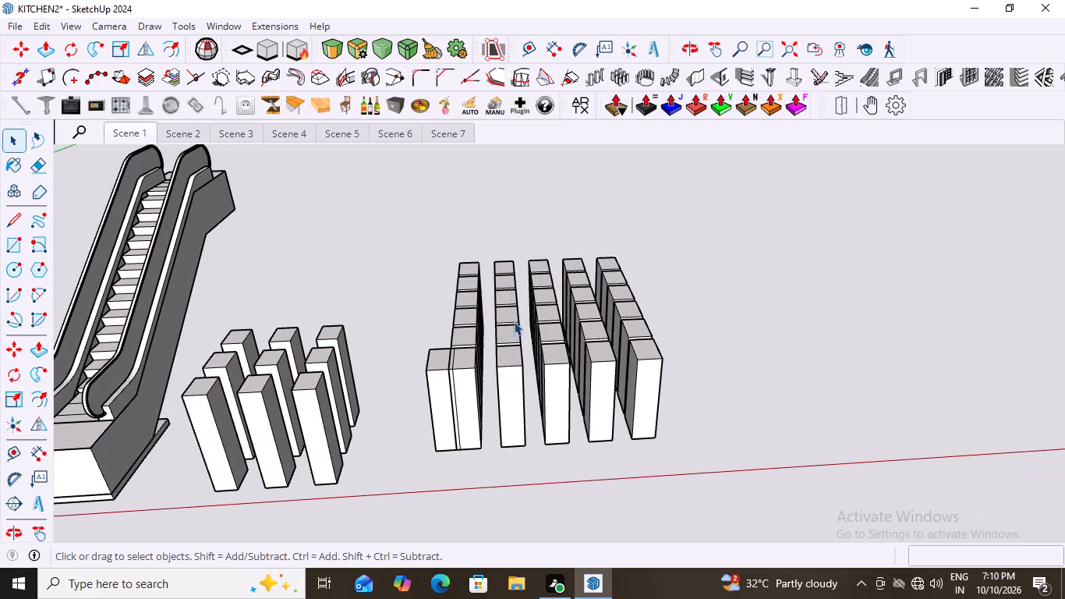
pyautogui.click(432, 371)
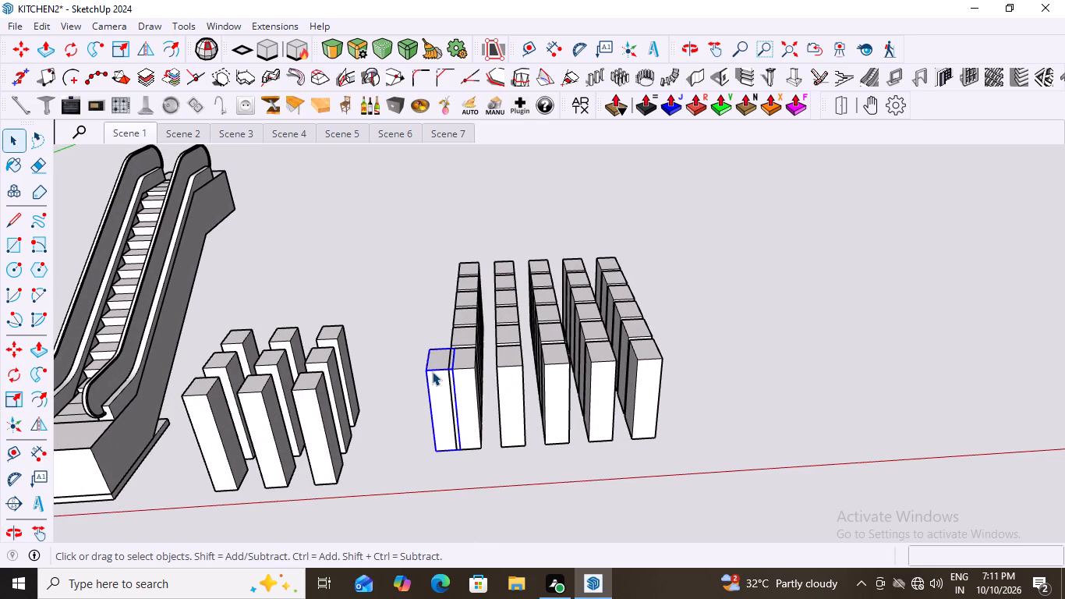
pyautogui.press('Delete')
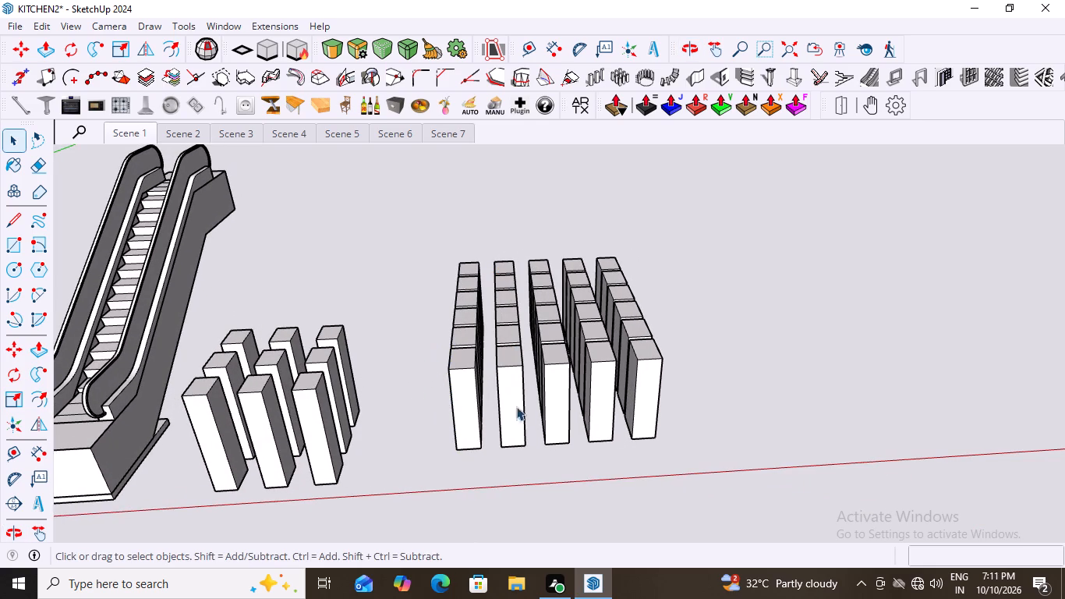
# Examine the 5-by-6 column array's layout relative to the 3-by-3 array, escalator and staircases from several angles.
pyautogui.scroll(-3, 558, 409)
pyautogui.moveTo(632, 406); pyautogui.dragTo(277, 510, button='middle')
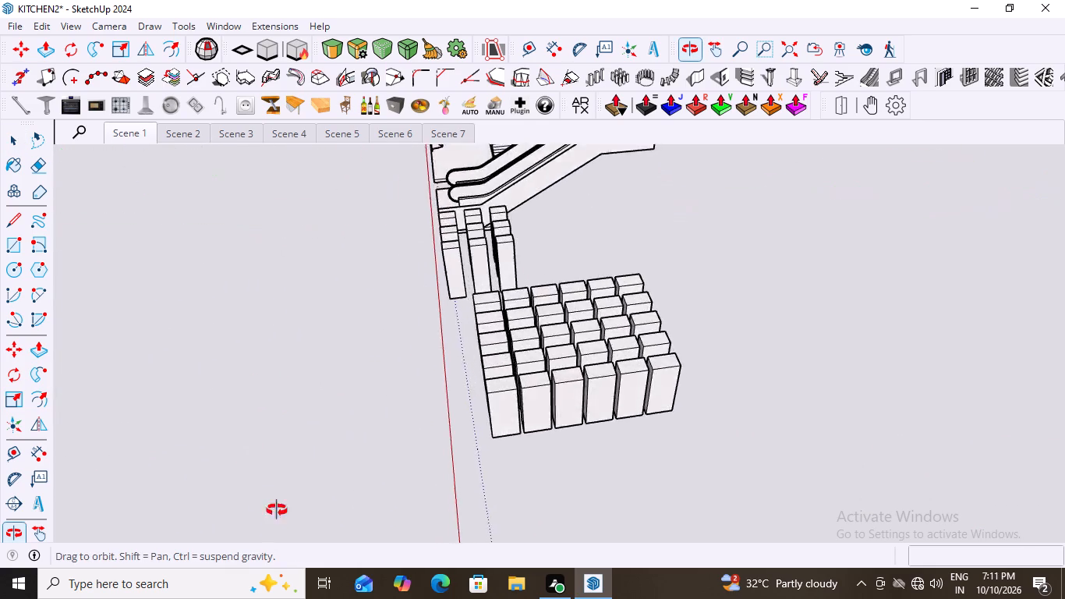
pyautogui.moveTo(277, 510); pyautogui.dragTo(670, 416, button='middle')
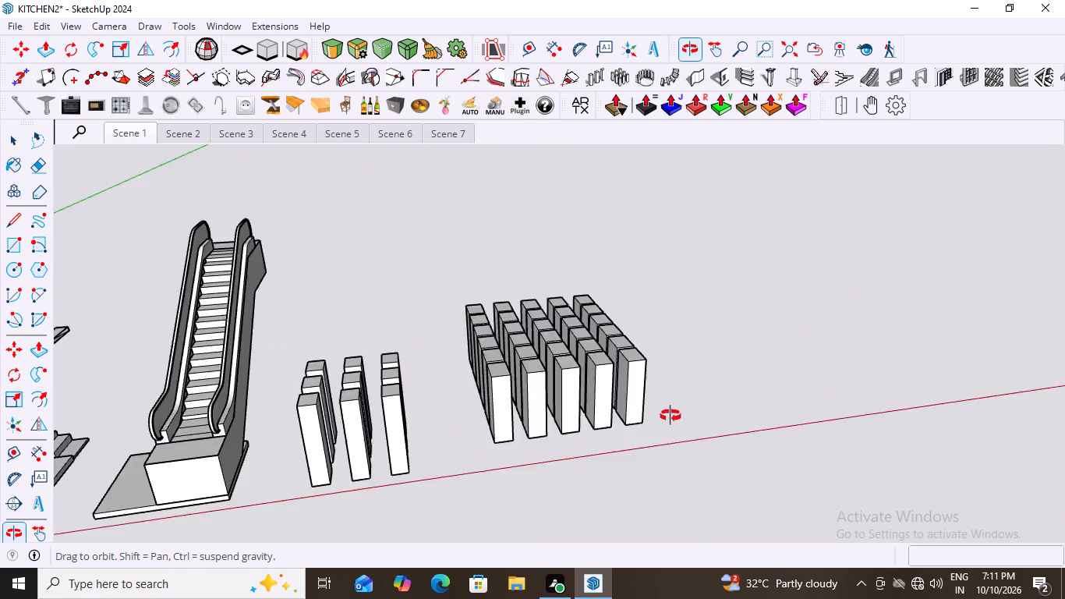
pyautogui.moveTo(670, 416); pyautogui.dragTo(655, 427, button='middle')
pyautogui.scroll(-6, 655, 427)
pyautogui.moveTo(476, 420); pyautogui.dragTo(447, 585, button='middle')
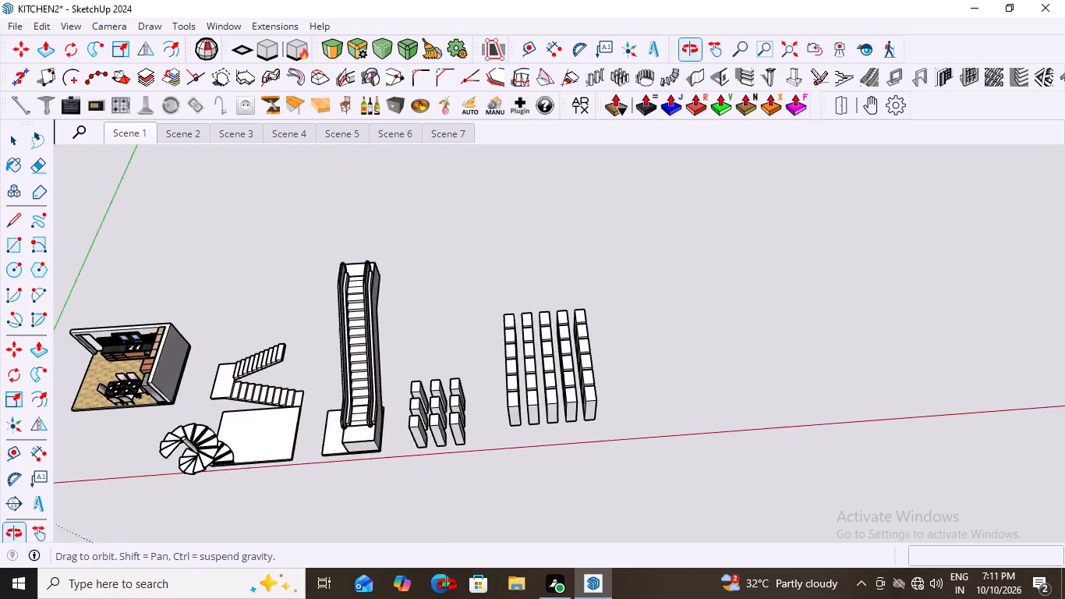
pyautogui.moveTo(447, 585); pyautogui.dragTo(437, 598, button='middle')
pyautogui.scroll(4, 462, 364)
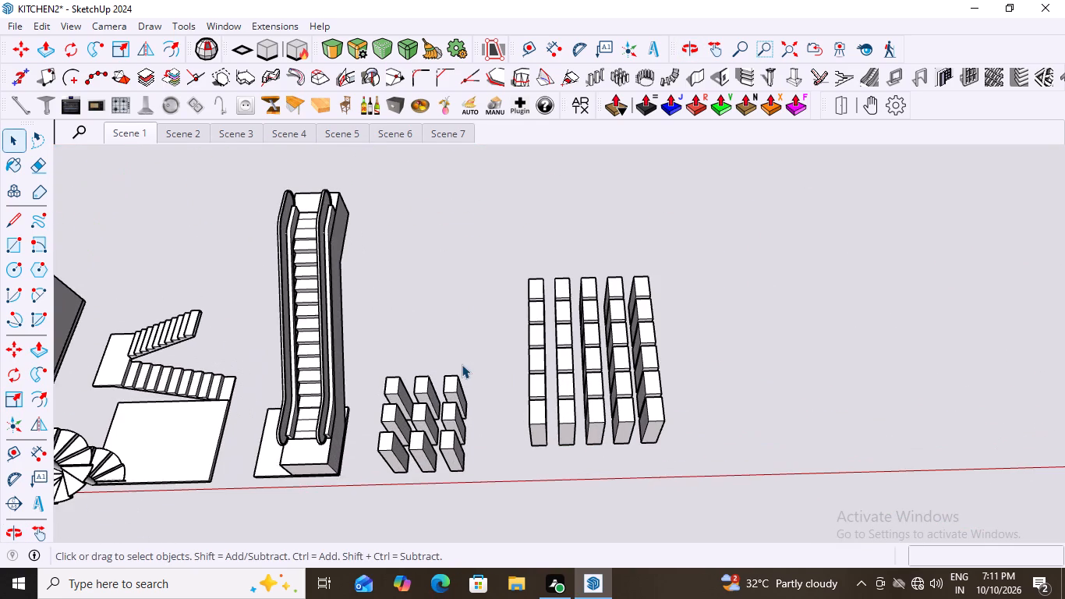
pyautogui.scroll(6, 432, 433)
pyautogui.moveTo(483, 433); pyautogui.dragTo(274, 366, button='middle')
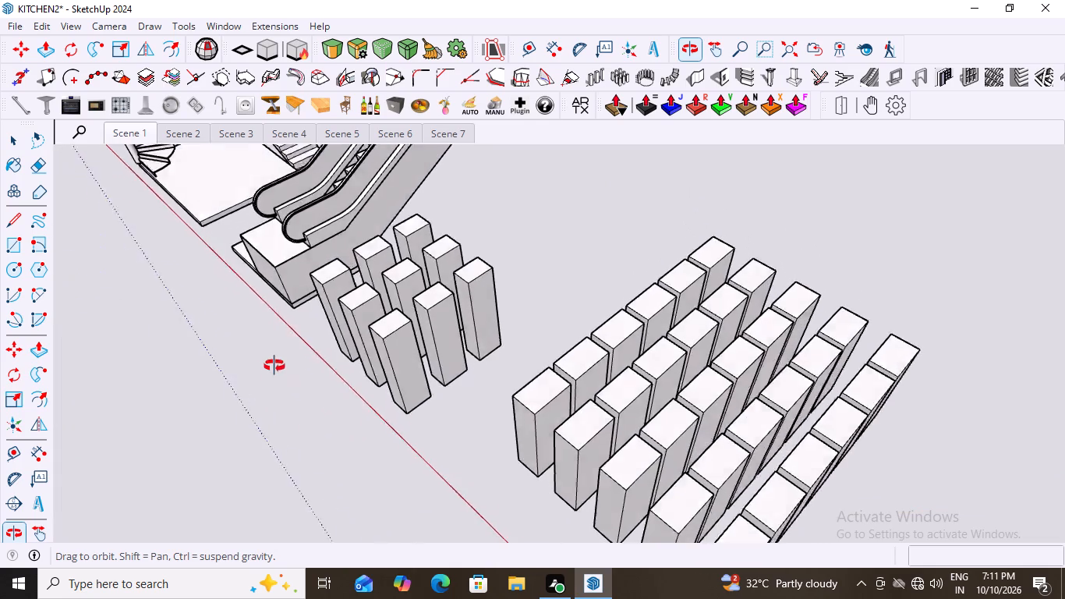
pyautogui.moveTo(274, 366); pyautogui.dragTo(549, 353, button='middle')
pyautogui.scroll(-9, 449, 363)
pyautogui.moveTo(649, 389); pyautogui.dragTo(515, 313, button='middle')
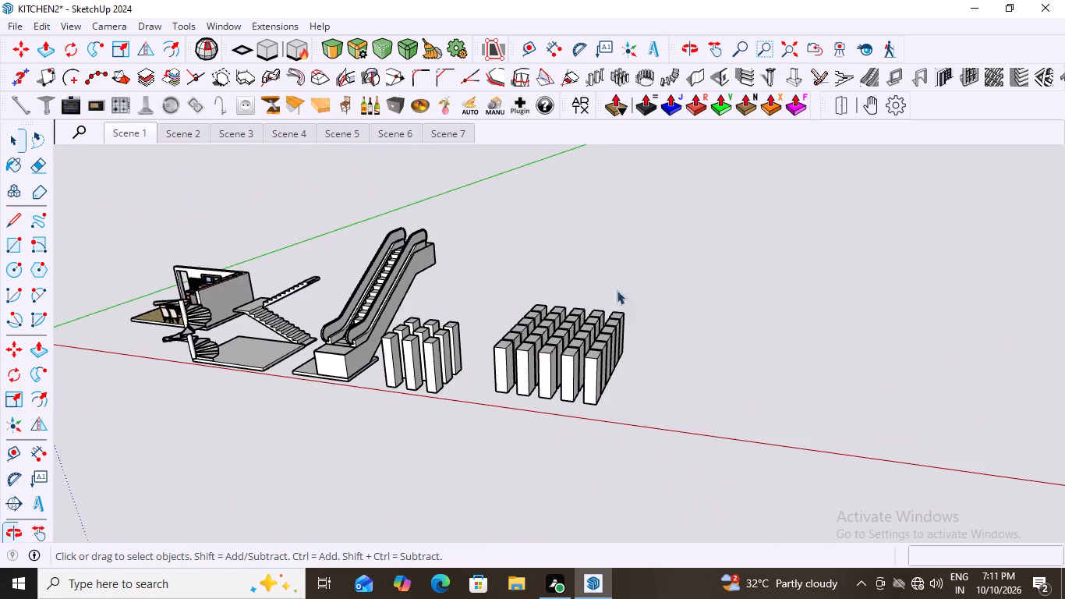
pyautogui.scroll(-2, 530, 363)
pyautogui.moveTo(585, 382); pyautogui.dragTo(639, 376, button='middle')
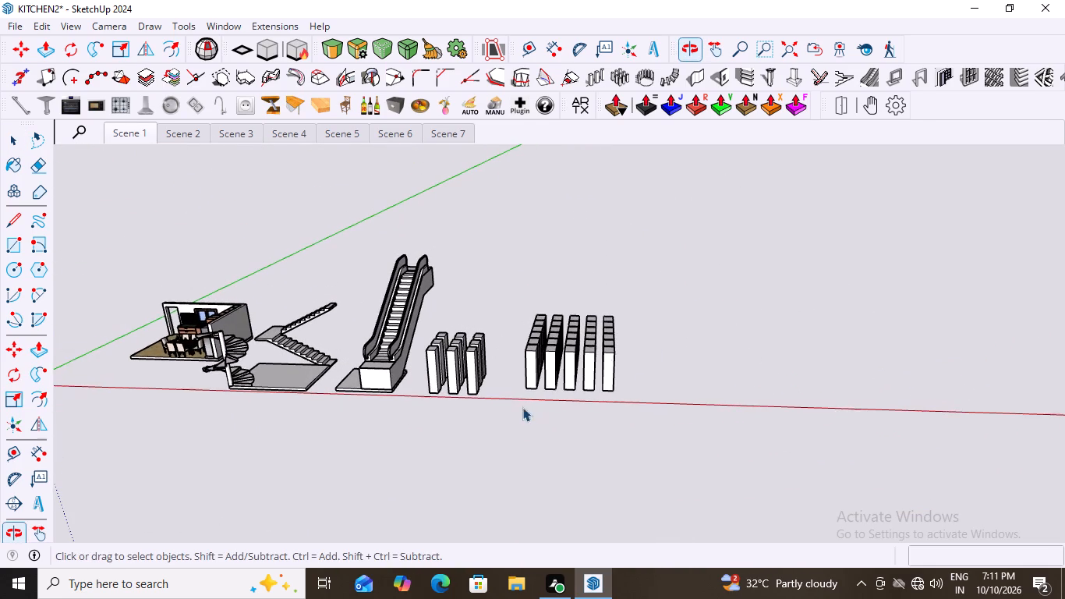
# Delete the whole 5-by-6 column array, keeping the 3-by-3 array.
pyautogui.scroll(3, 515, 359)
pyautogui.moveTo(761, 267); pyautogui.dragTo(525, 395)
pyautogui.press('Delete')
# Draw a rectangle of about 414 by 671 mm on the ground beside the 3-by-3 array, just behind the red axis.
pyautogui.scroll(-4, 497, 376)
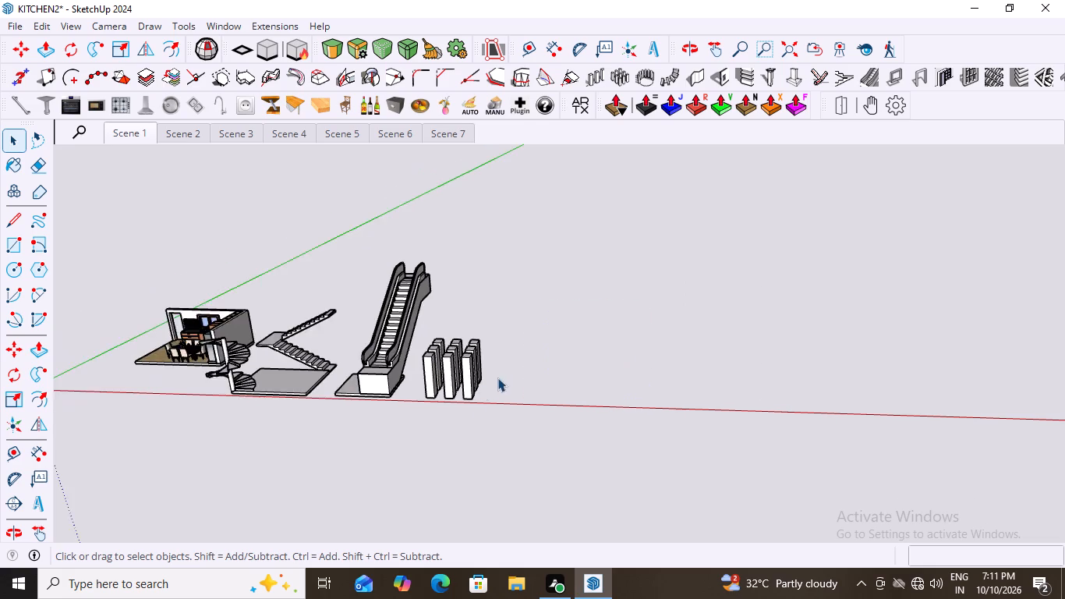
pyautogui.scroll(-3, 497, 377)
pyautogui.moveTo(536, 410); pyautogui.dragTo(561, 413, button='middle')
pyautogui.scroll(5, 548, 399)
pyautogui.moveTo(411, 436); pyautogui.dragTo(432, 443, button='middle')
pyautogui.scroll(2, 423, 441)
pyautogui.scroll(-3, 441, 405)
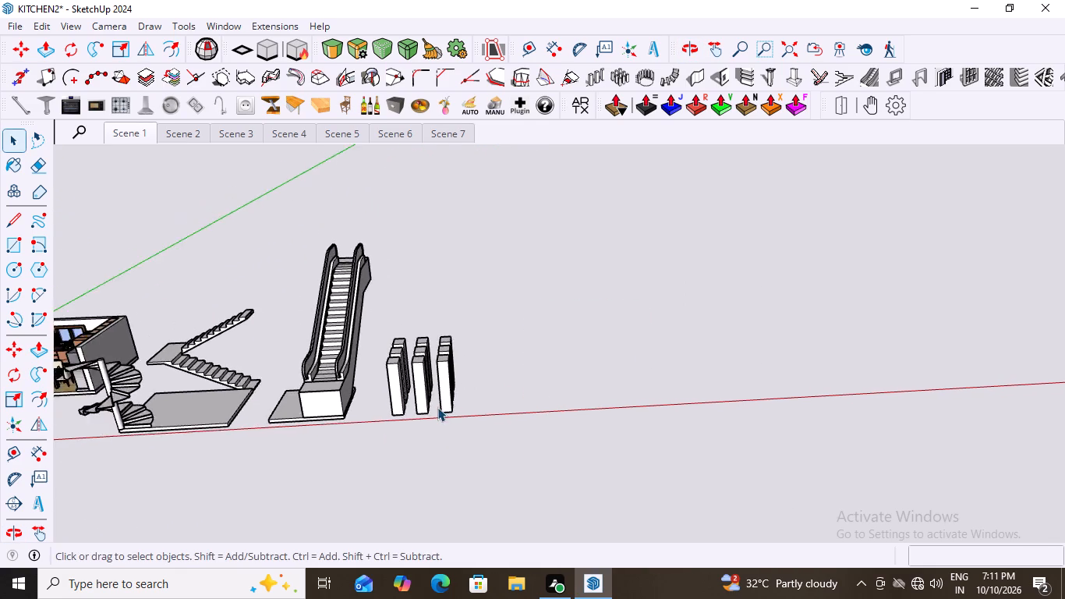
pyautogui.scroll(-2, 437, 407)
pyautogui.moveTo(519, 440); pyautogui.dragTo(494, 413, button='middle')
pyautogui.scroll(4, 485, 381)
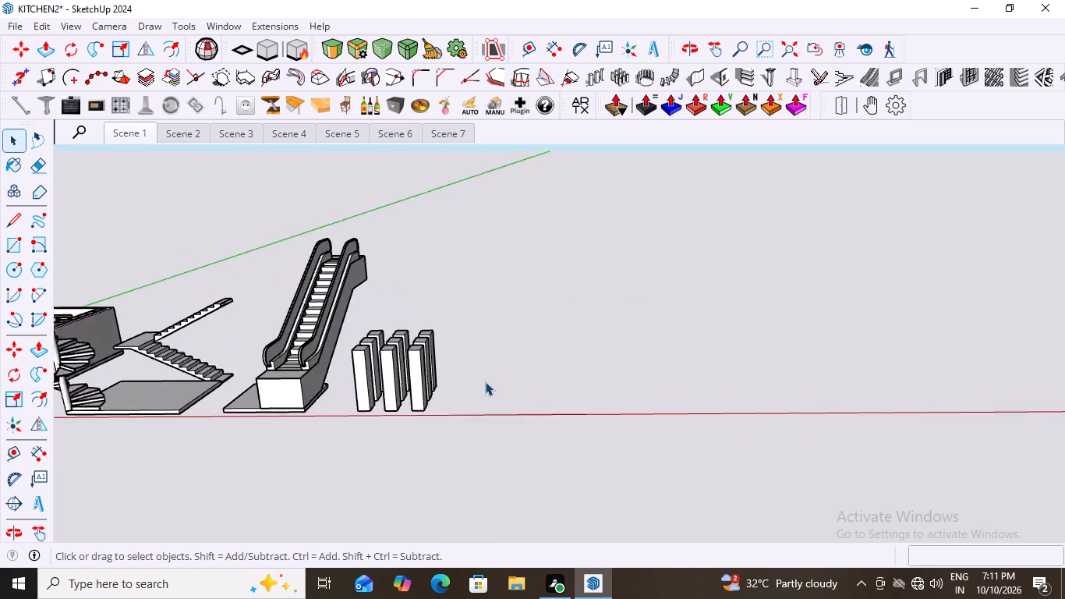
pyautogui.scroll(3, 485, 381)
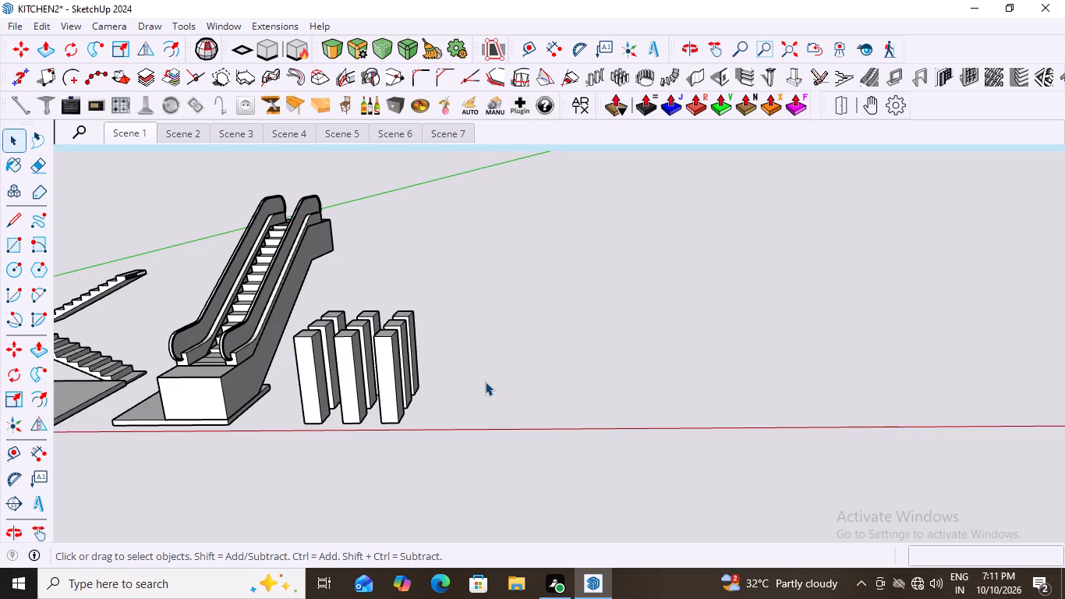
pyautogui.press('r')
pyautogui.scroll(-3, 564, 412)
pyautogui.moveTo(496, 477); pyautogui.dragTo(498, 481, button='middle')
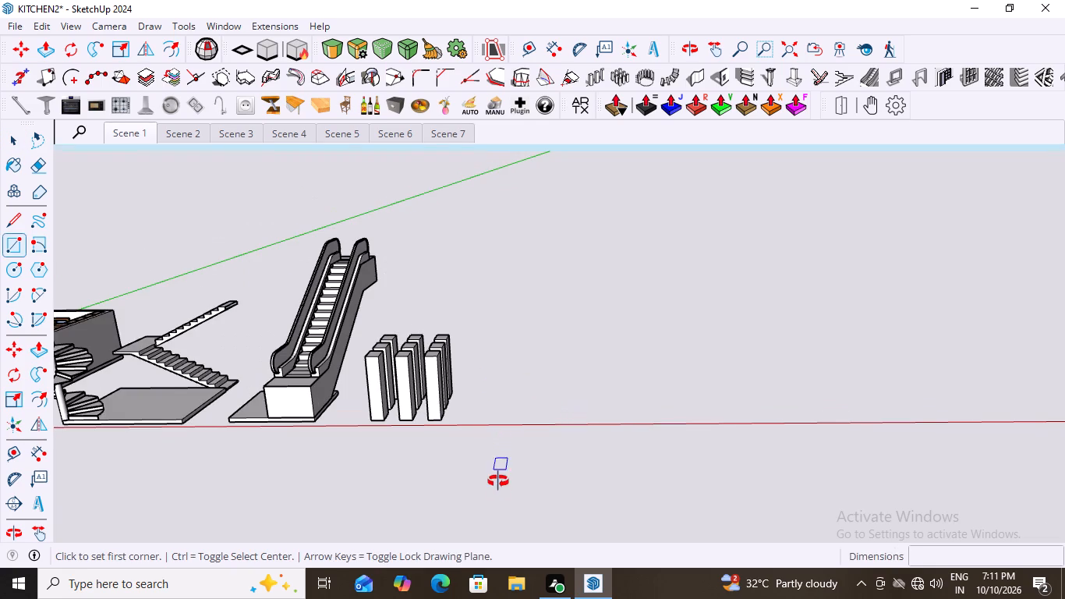
pyautogui.moveTo(498, 481); pyautogui.dragTo(511, 509, button='middle')
pyautogui.scroll(3, 493, 456)
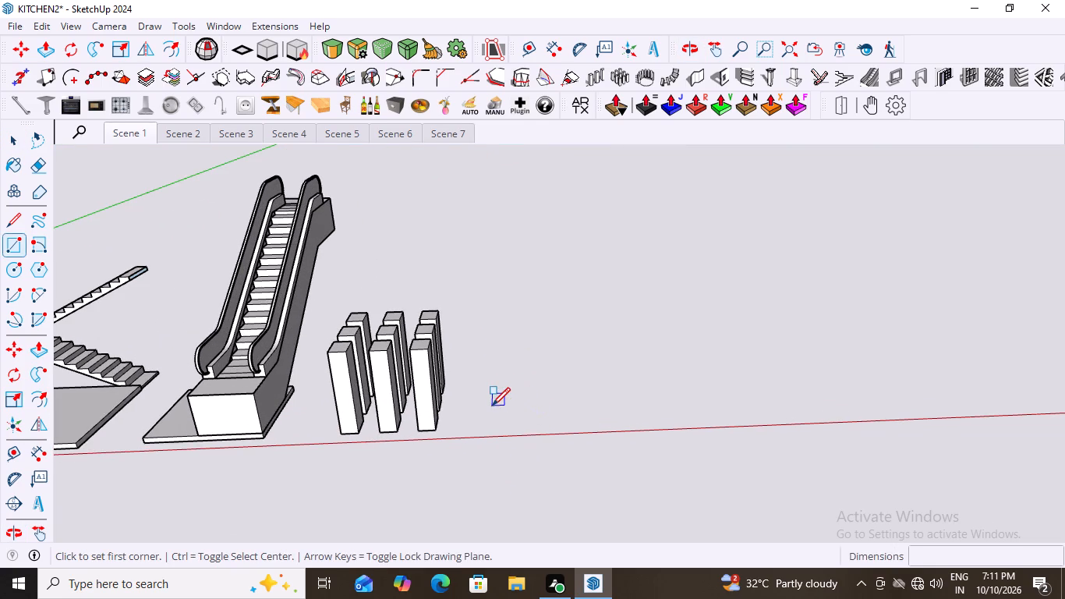
pyautogui.click(497, 413)
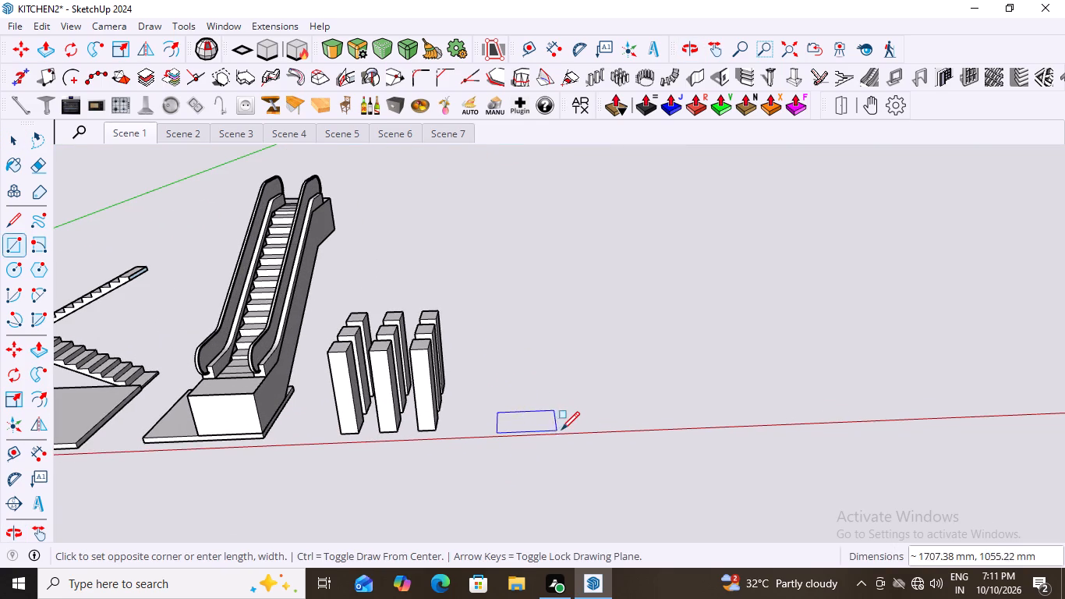
pyautogui.scroll(5, 522, 429)
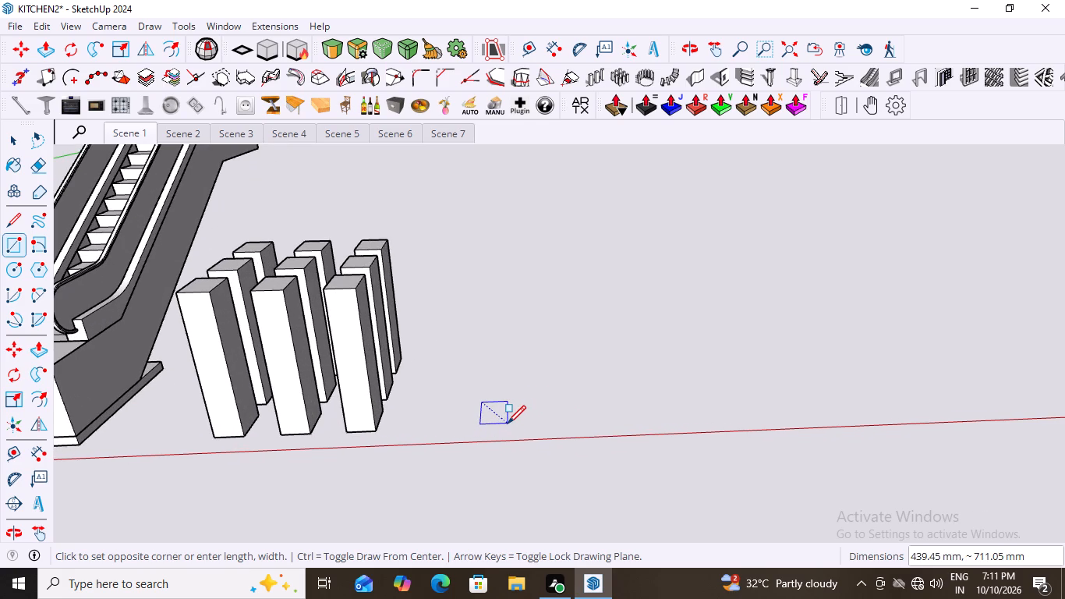
pyautogui.click(506, 421)
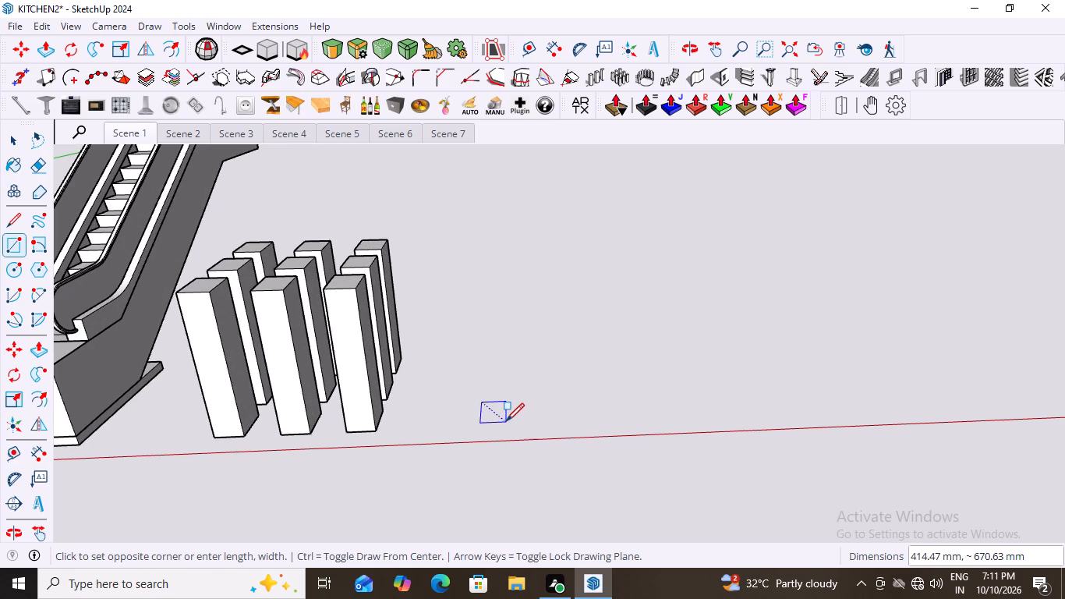
# Extrude the rectangle upward with Push/Pull into a column about 2624 mm high.
pyautogui.press('space')
pyautogui.click(494, 409)
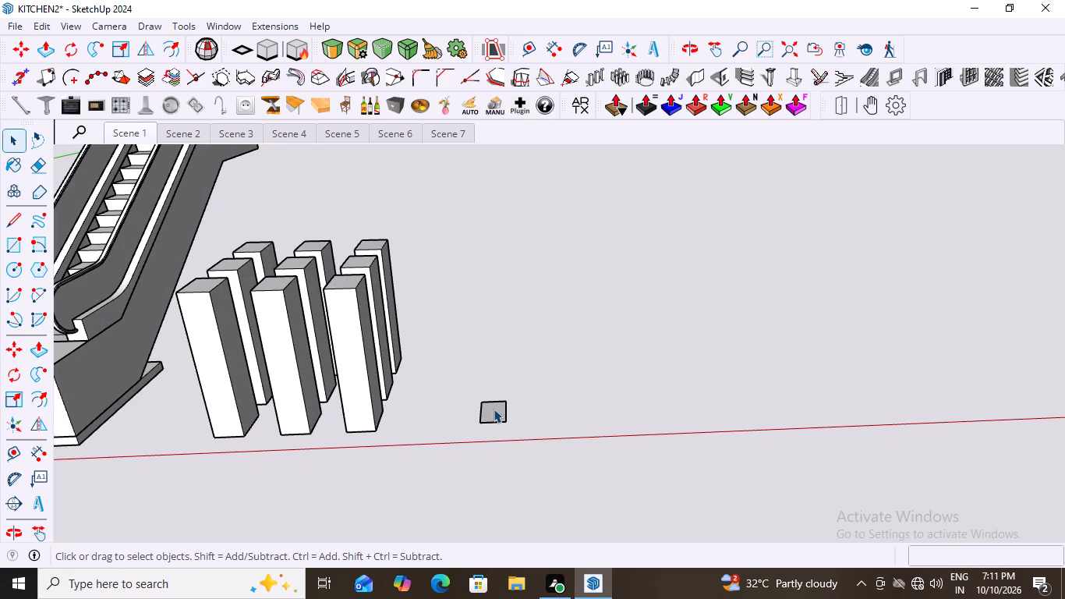
pyautogui.click(494, 409)
pyautogui.press('p')
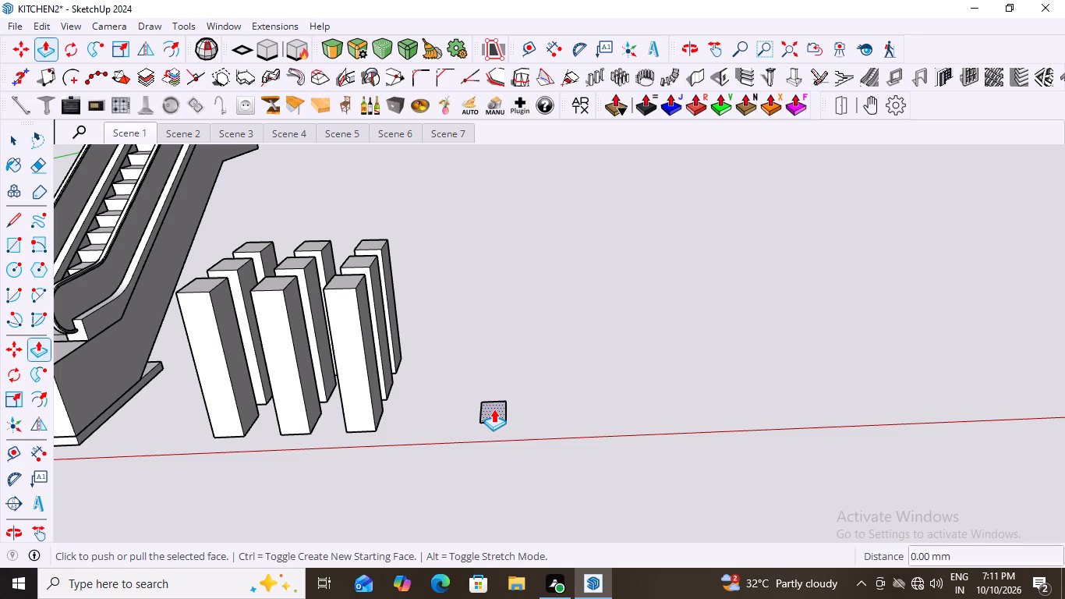
pyautogui.click(494, 409)
pyautogui.scroll(-5, 516, 318)
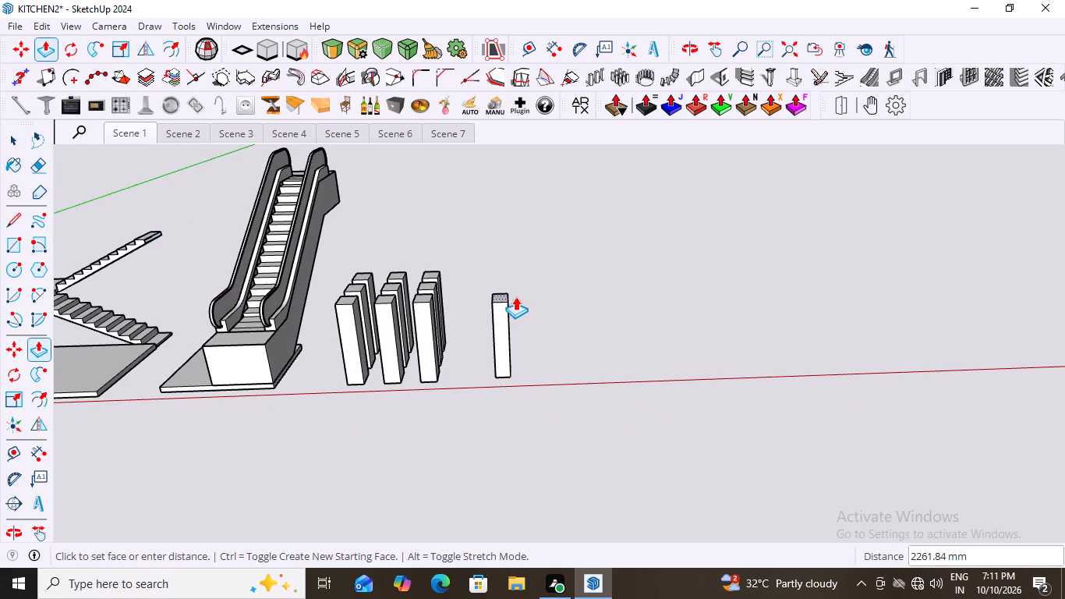
pyautogui.click(512, 284)
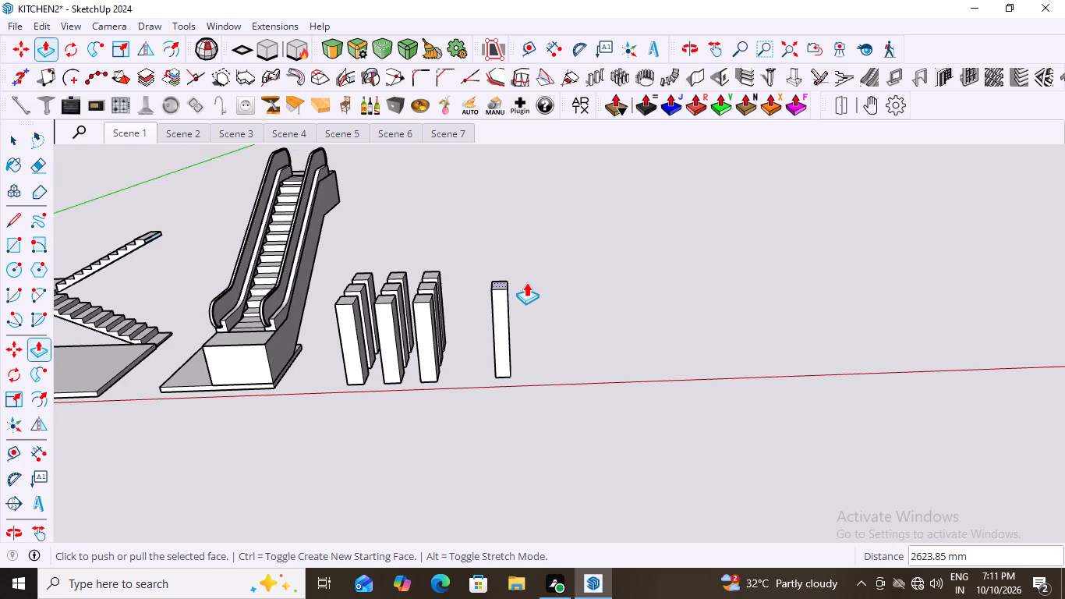
# Select all of the new column's geometry and make it a group.
pyautogui.press('space')
pyautogui.click(564, 282)
pyautogui.doubleClick(501, 305)
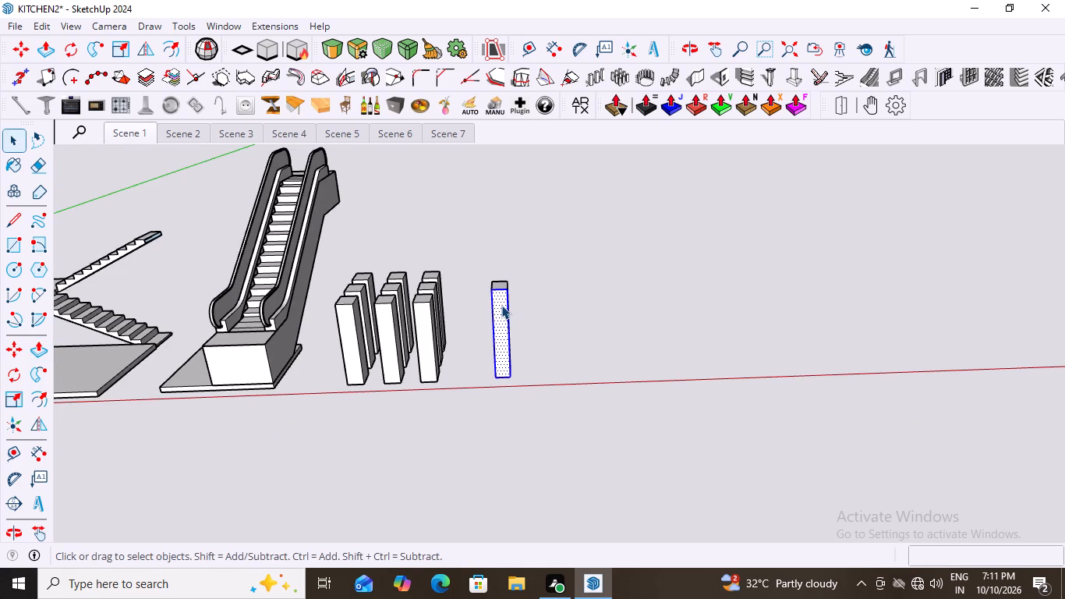
pyautogui.doubleClick(501, 305)
pyautogui.rightClick(501, 305)
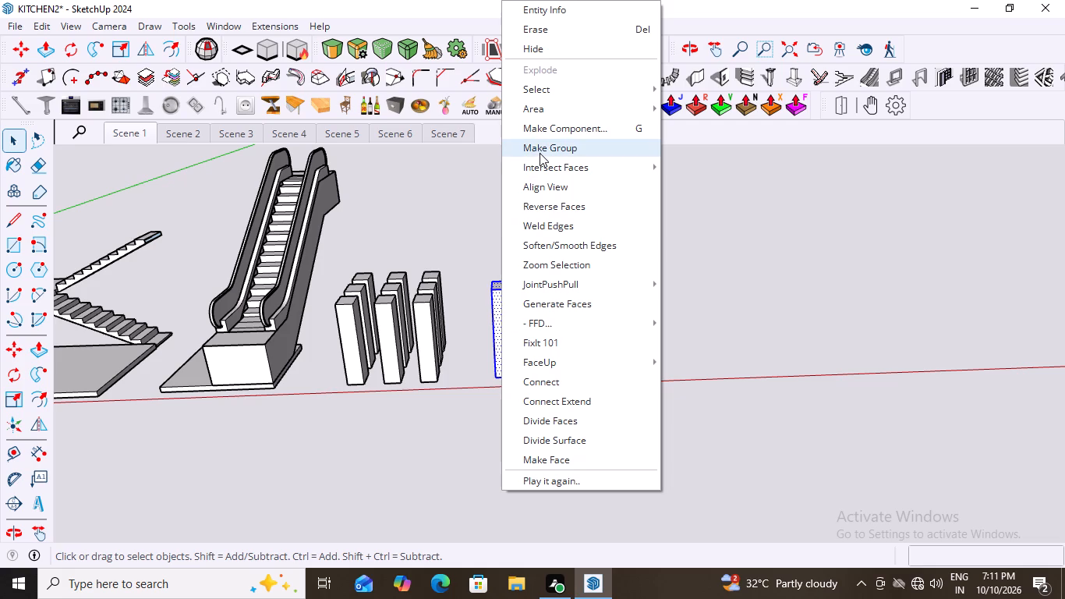
pyautogui.click(540, 153)
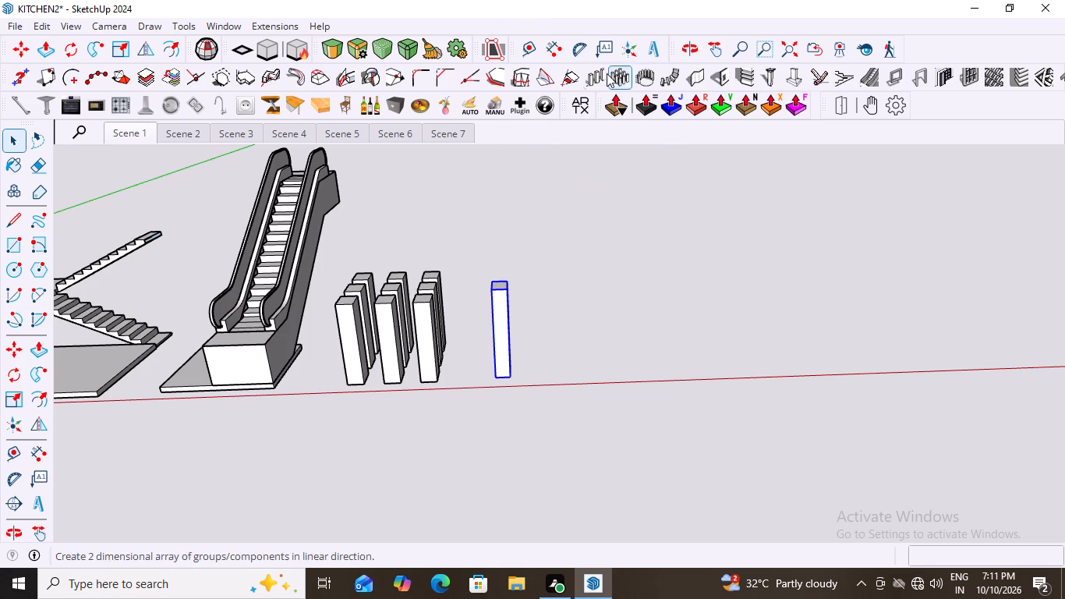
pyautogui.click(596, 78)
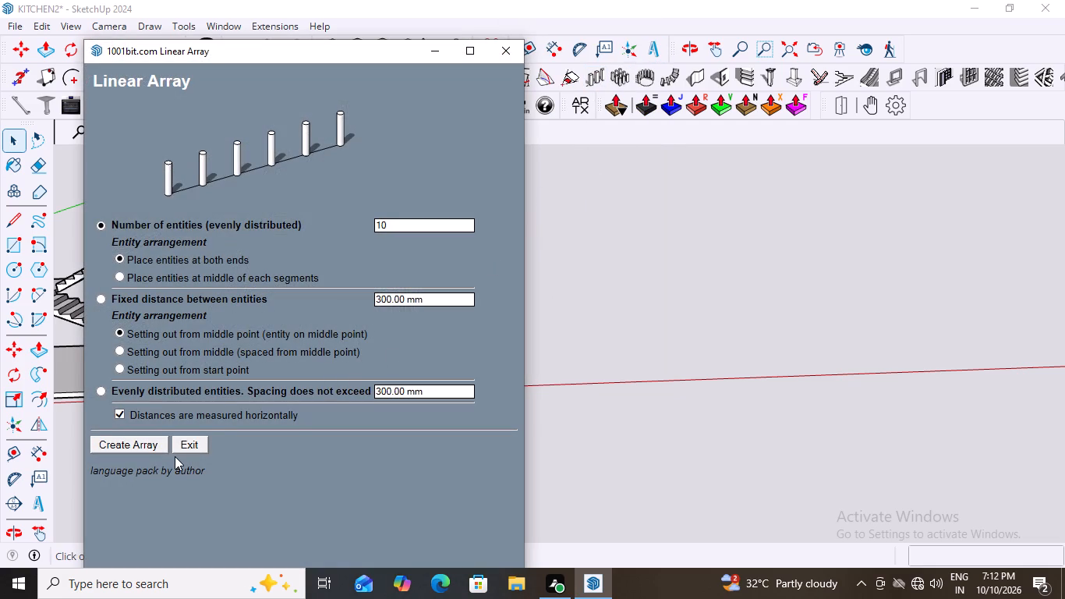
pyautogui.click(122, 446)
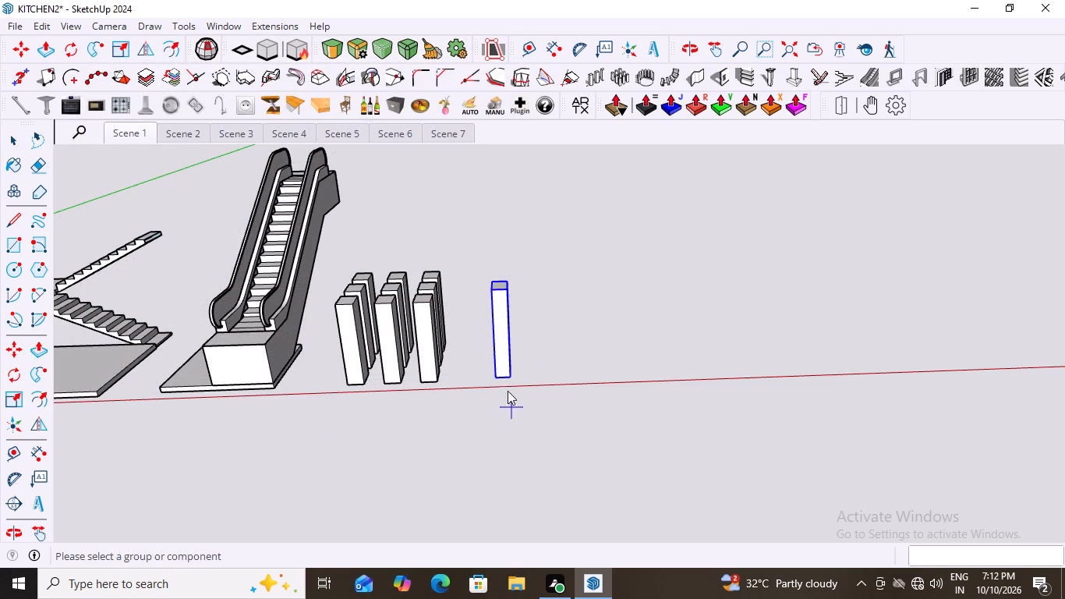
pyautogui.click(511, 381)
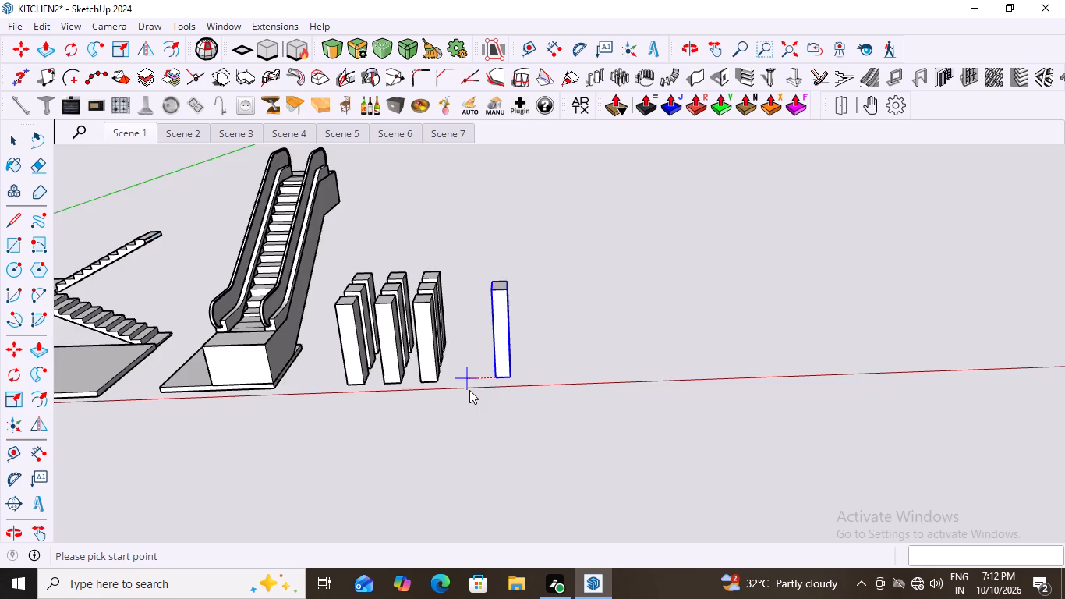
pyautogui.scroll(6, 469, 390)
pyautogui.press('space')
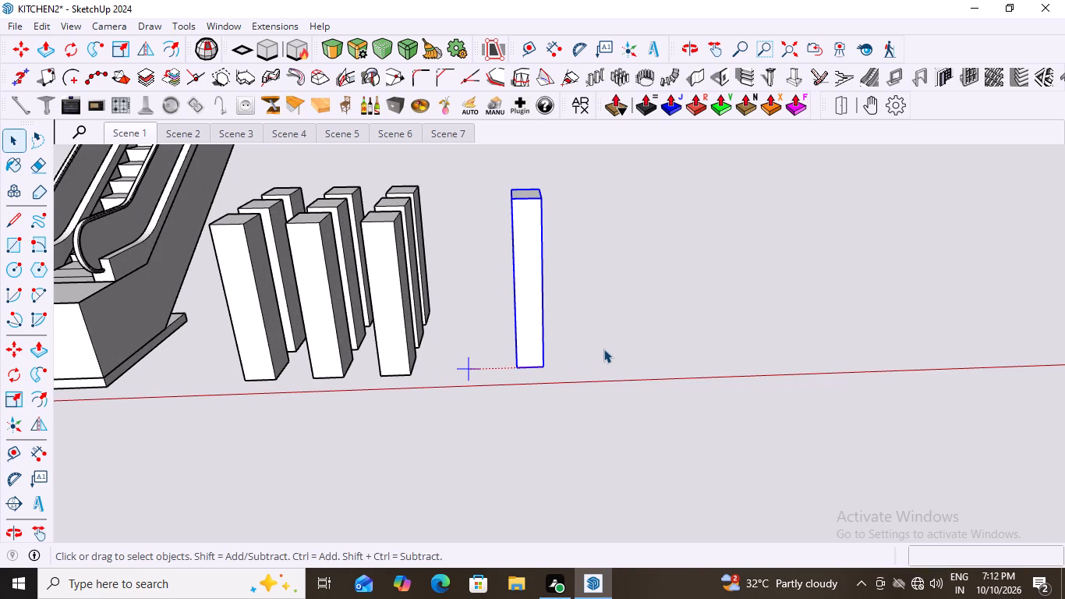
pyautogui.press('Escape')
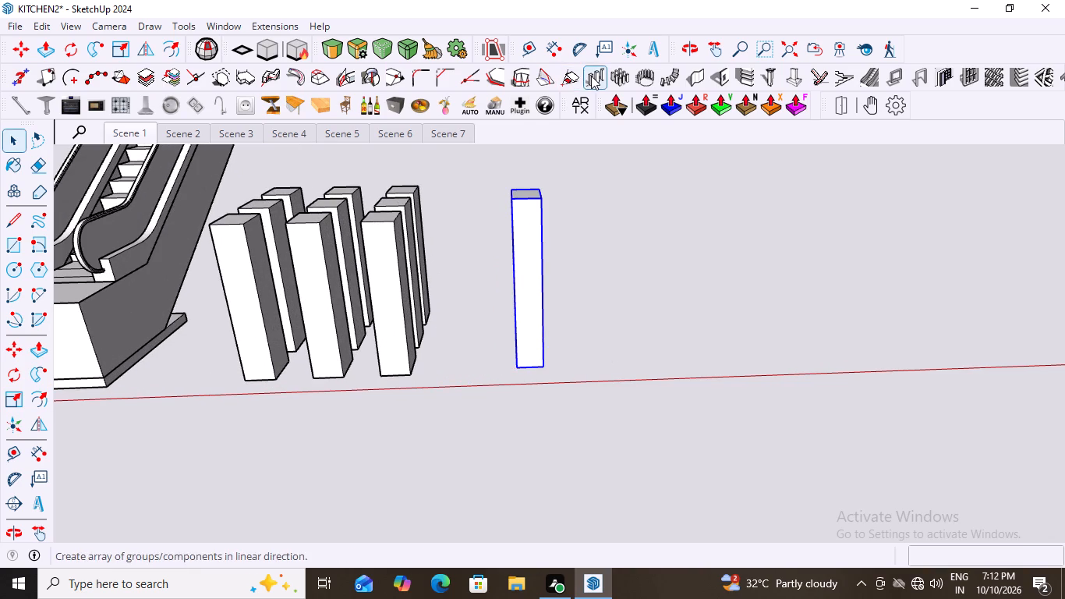
# Create a linear array of 10 evenly distributed columns from the grouped column, running parallel to the red axis from its base corner.
pyautogui.click(591, 76)
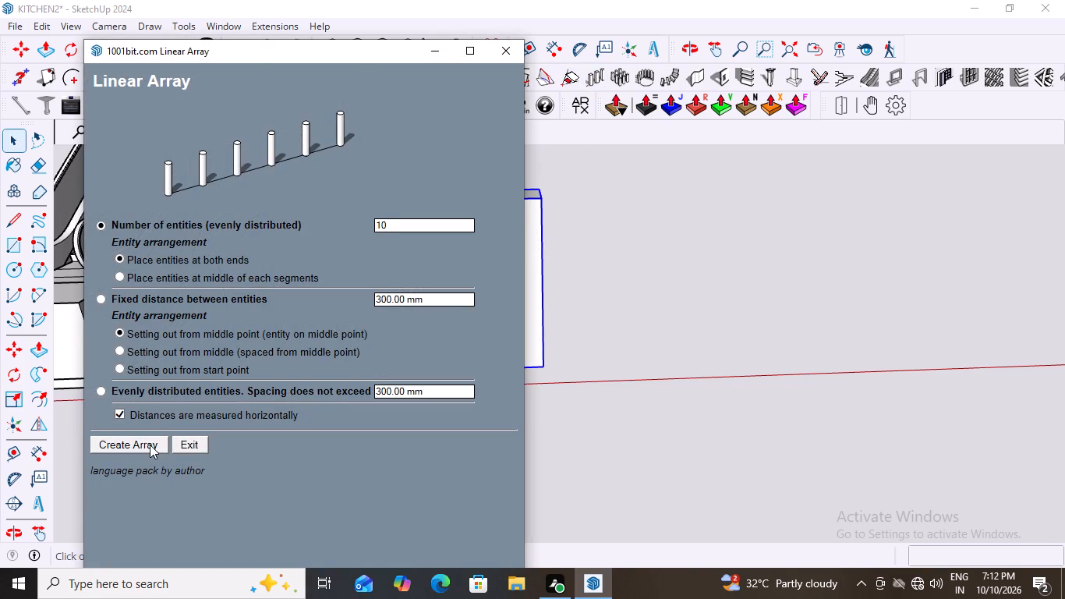
pyautogui.click(150, 445)
pyautogui.click(519, 328)
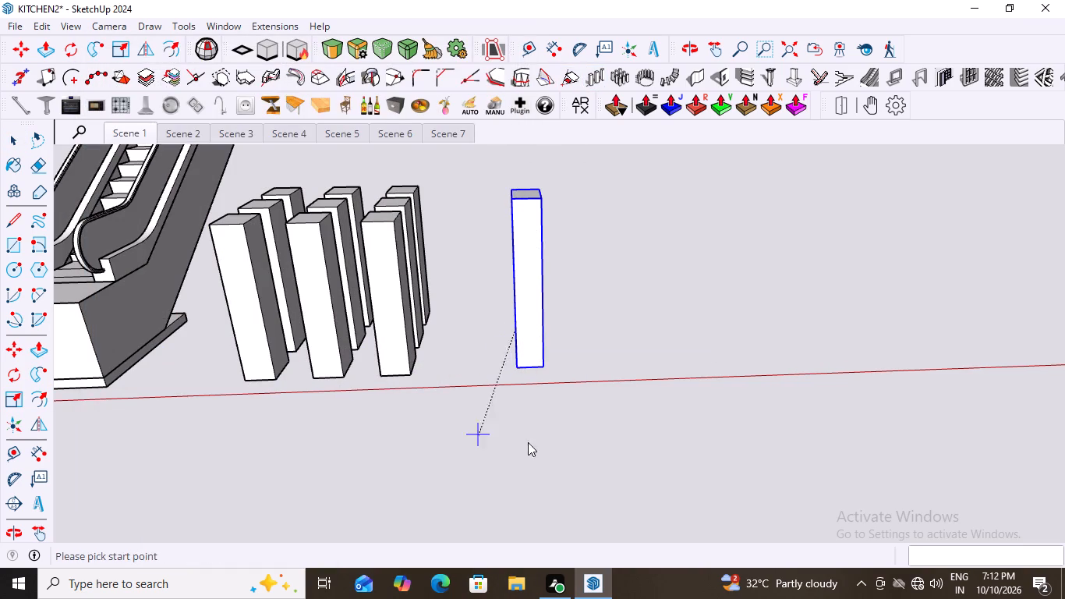
pyautogui.click(545, 366)
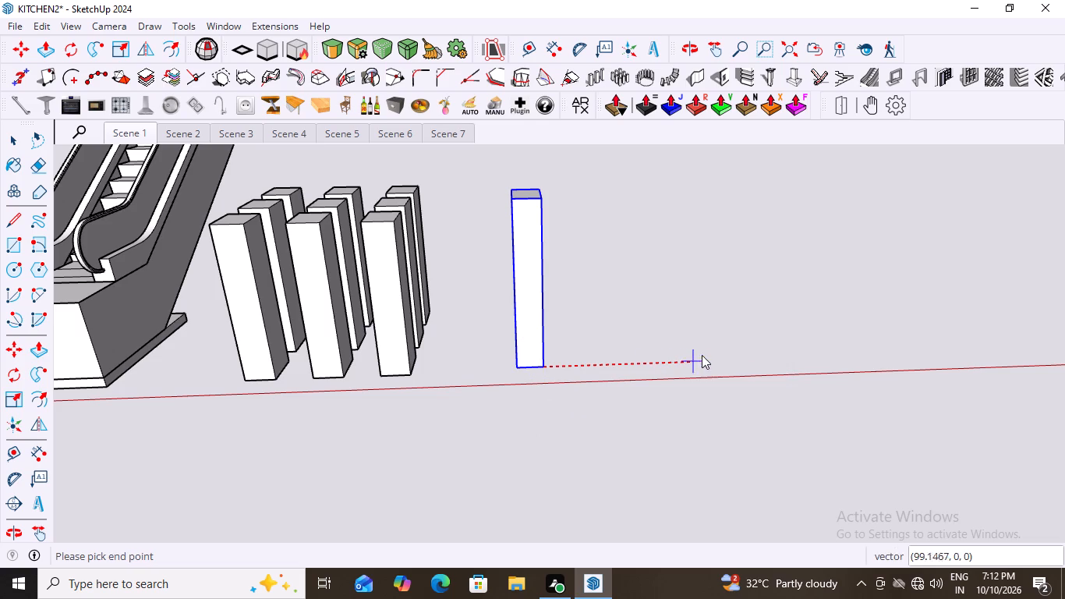
pyautogui.click(808, 345)
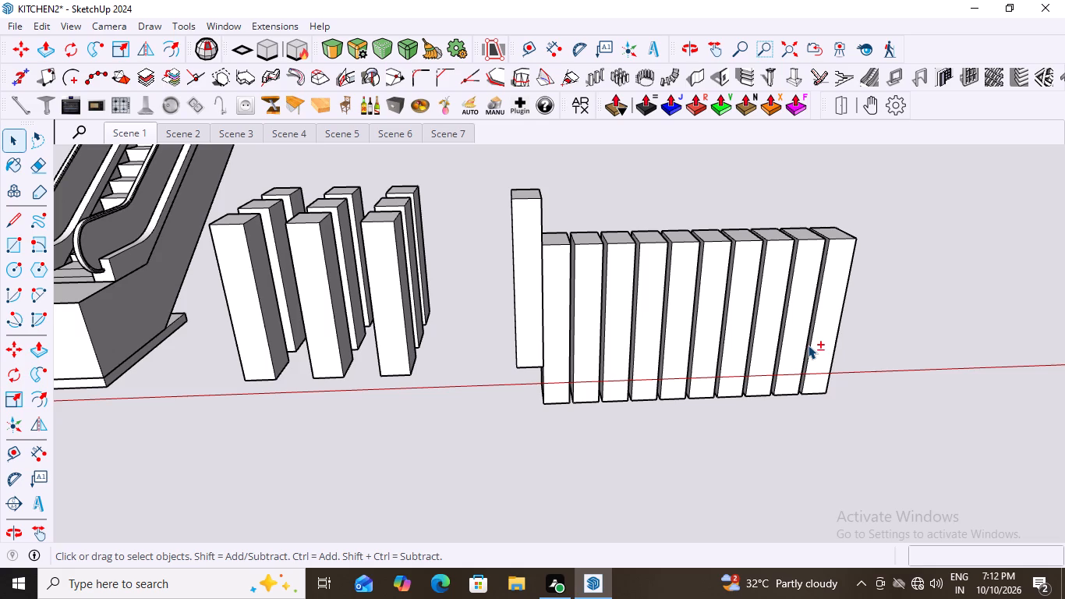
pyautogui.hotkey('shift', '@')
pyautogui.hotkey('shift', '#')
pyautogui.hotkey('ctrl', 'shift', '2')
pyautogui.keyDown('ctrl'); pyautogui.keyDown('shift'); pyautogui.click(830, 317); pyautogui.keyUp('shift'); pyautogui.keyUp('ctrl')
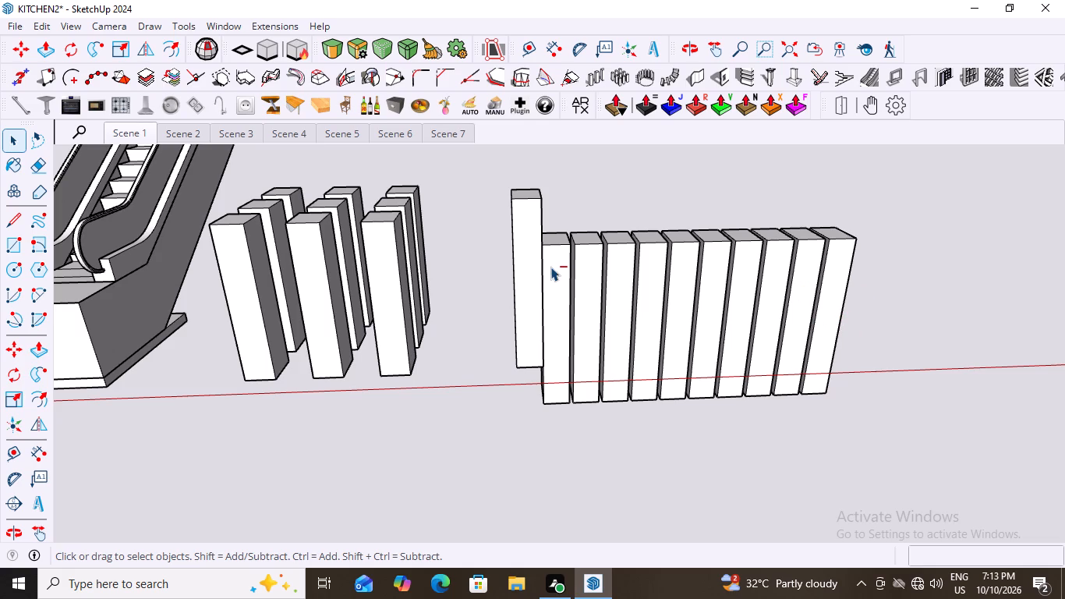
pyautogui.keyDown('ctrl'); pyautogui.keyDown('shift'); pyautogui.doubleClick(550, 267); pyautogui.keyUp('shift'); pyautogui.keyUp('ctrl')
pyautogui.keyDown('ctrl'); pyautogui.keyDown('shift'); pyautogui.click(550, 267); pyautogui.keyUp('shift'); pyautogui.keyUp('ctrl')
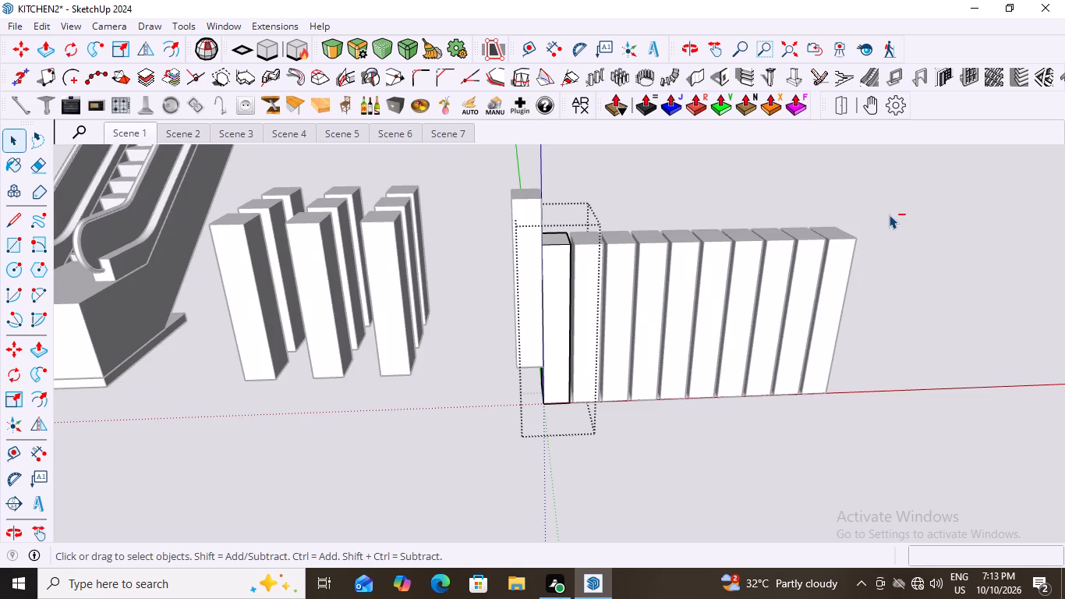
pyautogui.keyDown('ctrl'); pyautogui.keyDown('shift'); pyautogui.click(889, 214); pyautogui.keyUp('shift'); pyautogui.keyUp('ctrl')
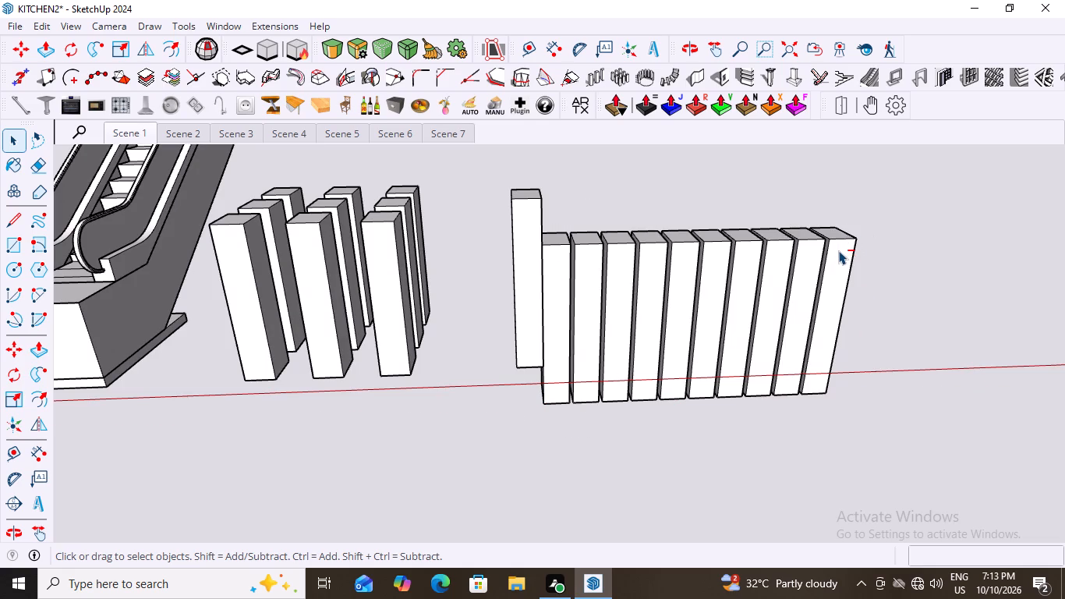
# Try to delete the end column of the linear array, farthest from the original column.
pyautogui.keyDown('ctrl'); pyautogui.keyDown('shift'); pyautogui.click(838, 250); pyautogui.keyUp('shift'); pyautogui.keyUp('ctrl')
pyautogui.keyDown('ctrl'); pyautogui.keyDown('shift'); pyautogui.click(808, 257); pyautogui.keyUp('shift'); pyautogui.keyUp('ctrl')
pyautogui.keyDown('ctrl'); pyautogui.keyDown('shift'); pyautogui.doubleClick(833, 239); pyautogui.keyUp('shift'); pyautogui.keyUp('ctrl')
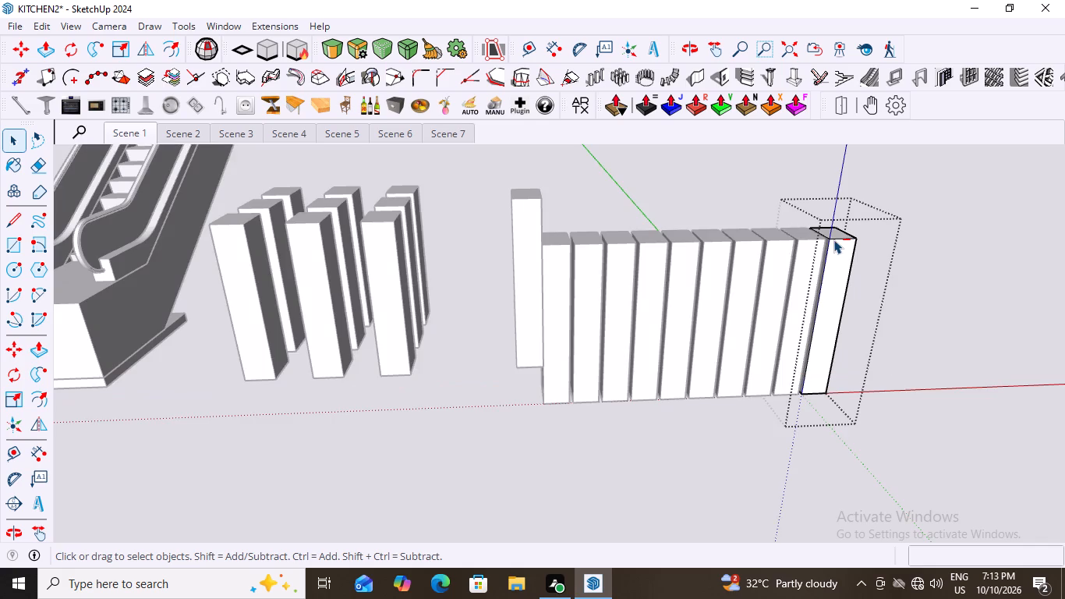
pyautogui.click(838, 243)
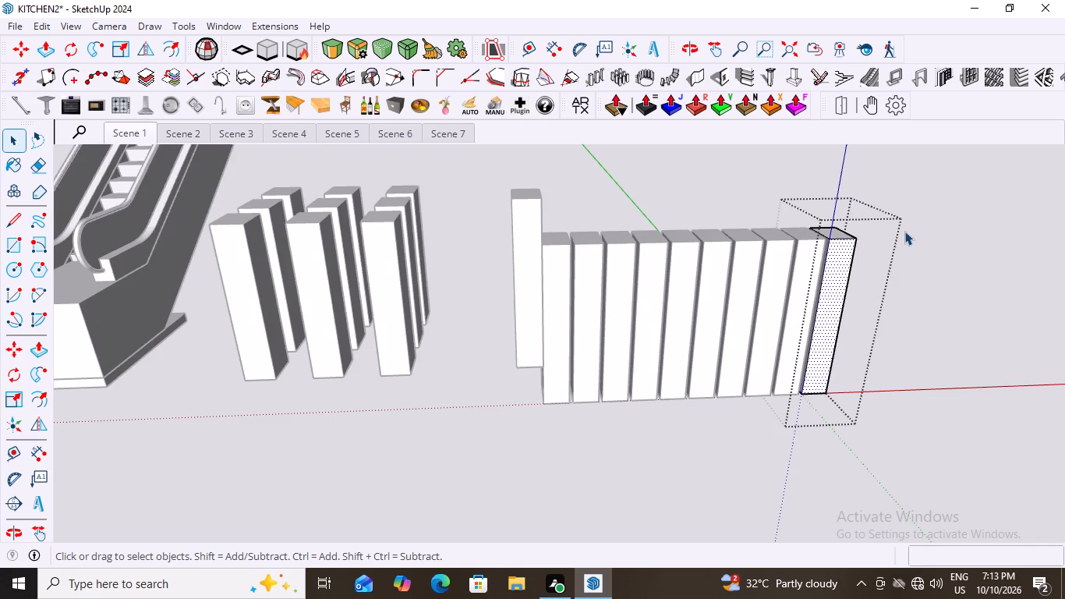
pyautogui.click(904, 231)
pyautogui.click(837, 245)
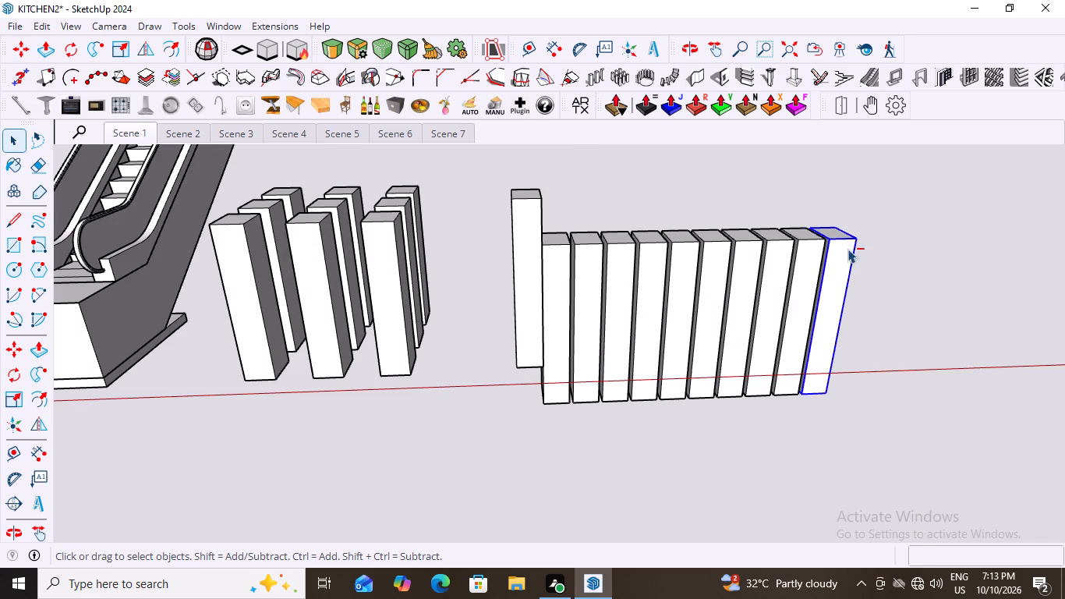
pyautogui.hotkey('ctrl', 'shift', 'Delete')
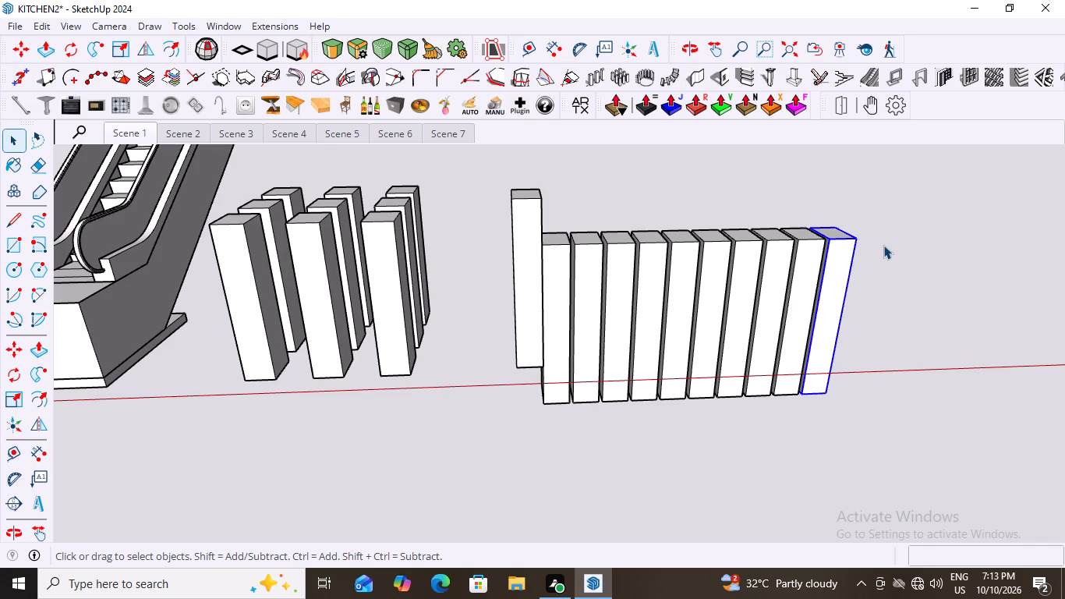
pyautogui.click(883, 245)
# Delete the original source column beside the linear array, keeping the row of 10 columns.
pyautogui.scroll(-8, 674, 232)
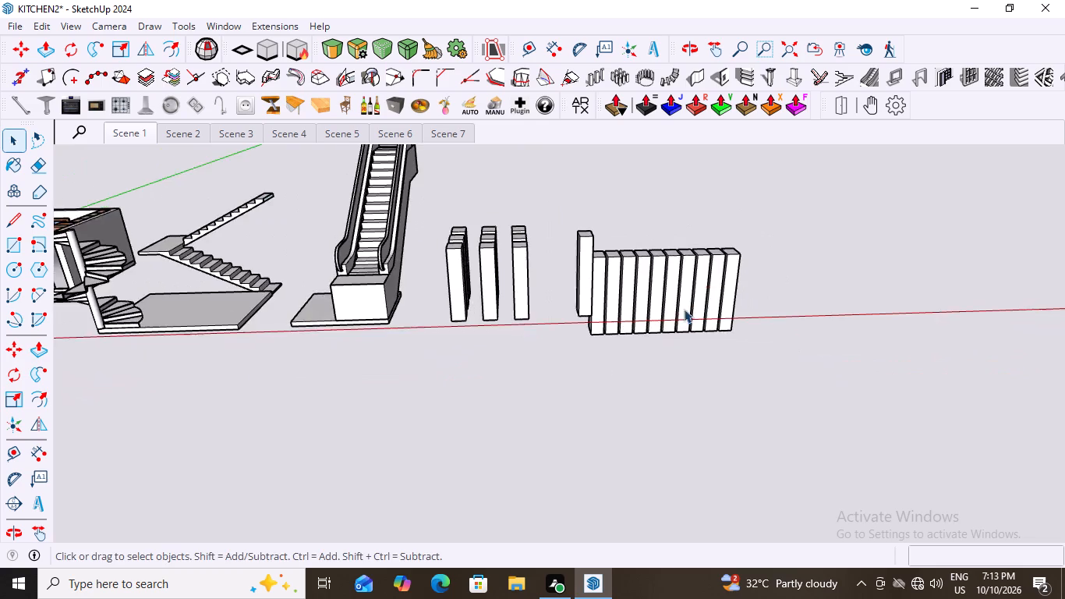
pyautogui.moveTo(700, 304); pyautogui.dragTo(642, 403, button='middle')
pyautogui.scroll(2, 614, 340)
pyautogui.moveTo(614, 345); pyautogui.dragTo(830, 484, button='middle')
pyautogui.scroll(1, 782, 500)
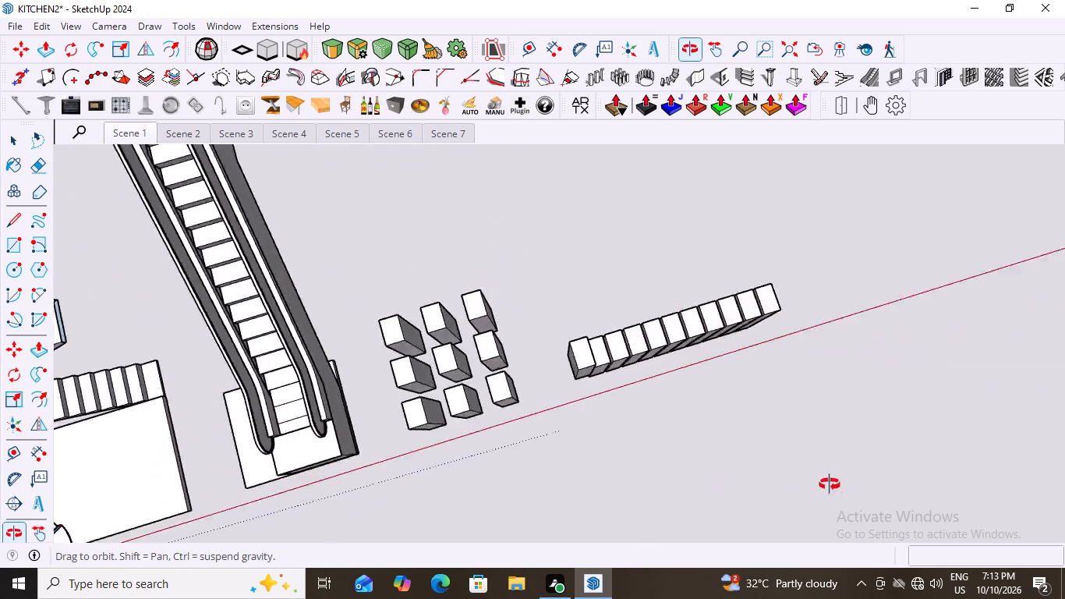
pyautogui.moveTo(830, 484); pyautogui.dragTo(667, 237, button='middle')
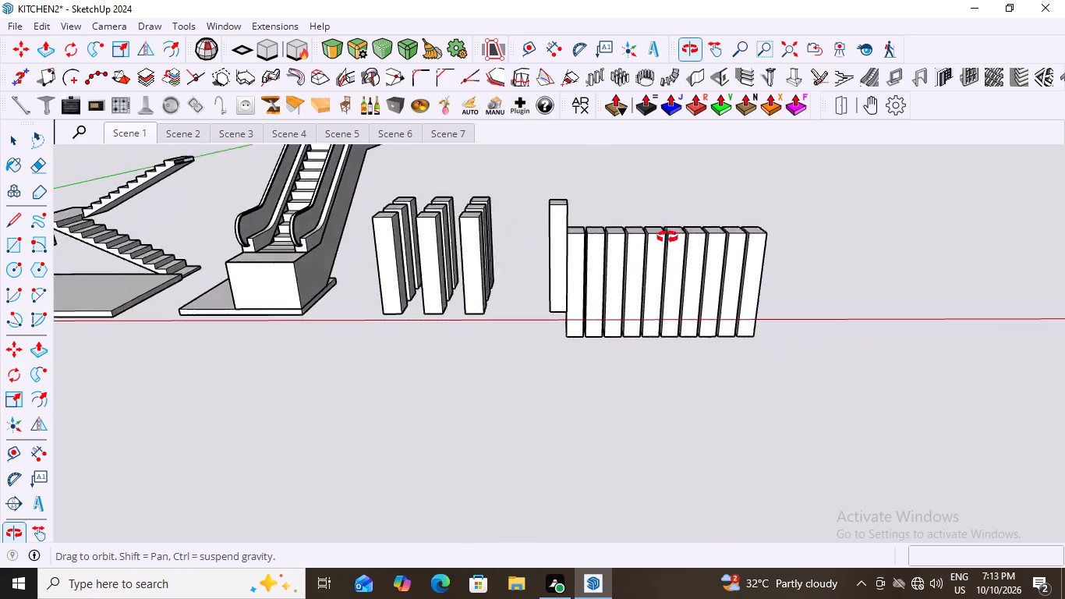
pyautogui.moveTo(667, 237); pyautogui.dragTo(684, 445, button='middle')
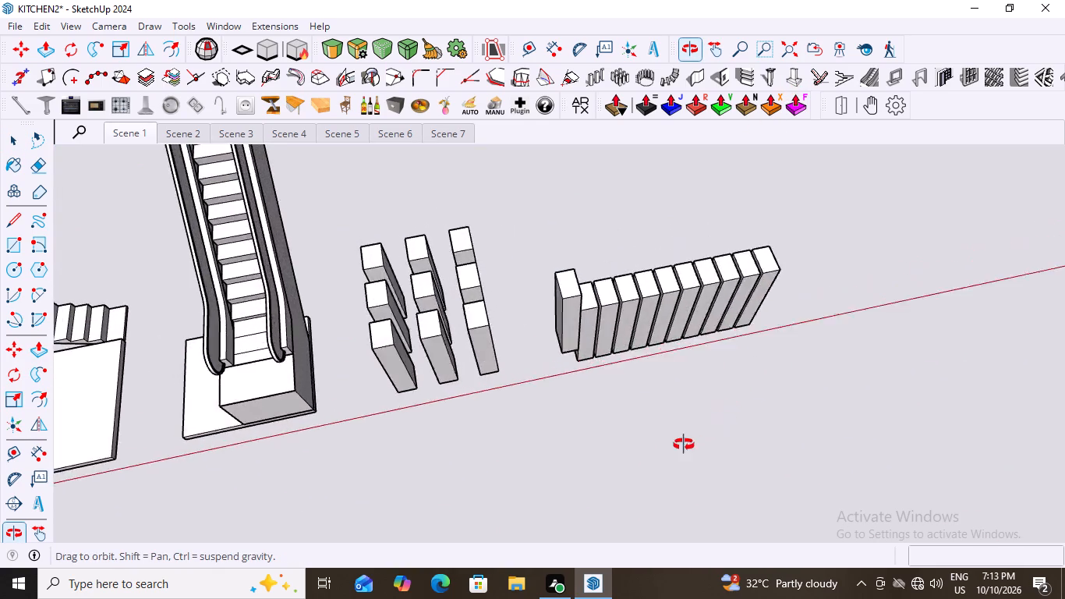
pyautogui.moveTo(684, 445); pyautogui.dragTo(706, 281, button='middle')
pyautogui.scroll(-3, 706, 281)
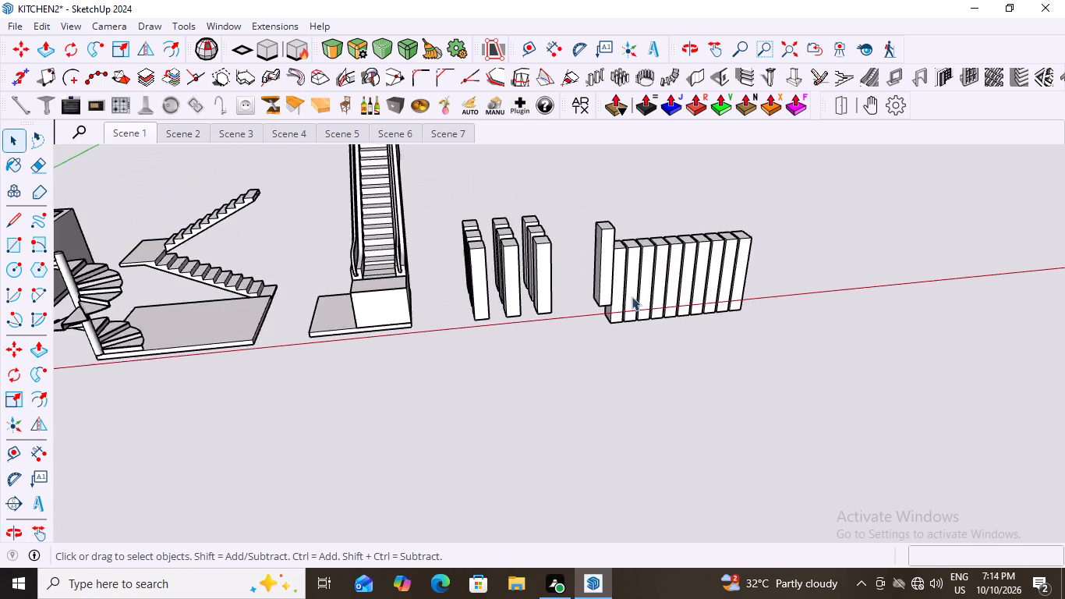
pyautogui.scroll(-2, 623, 297)
pyautogui.moveTo(656, 275); pyautogui.dragTo(596, 354, button='middle')
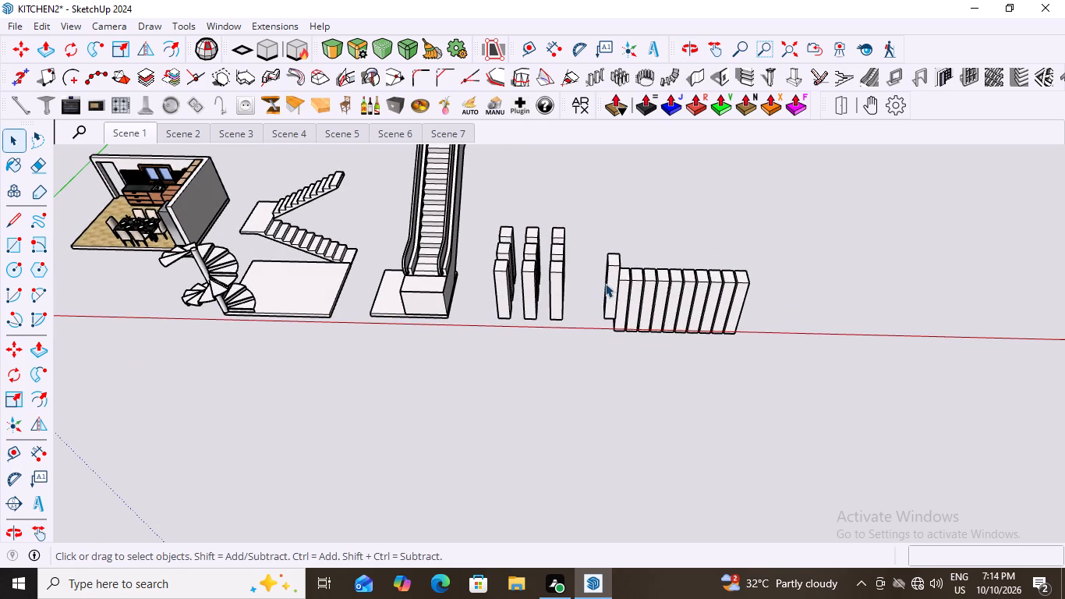
pyautogui.click(605, 283)
pyautogui.press('Delete')
# Move the whole row of 10 columns close beside the 3-by-3 array, just behind the red axis.
pyautogui.moveTo(642, 333); pyautogui.dragTo(682, 220, button='middle')
pyautogui.scroll(-10, 675, 255)
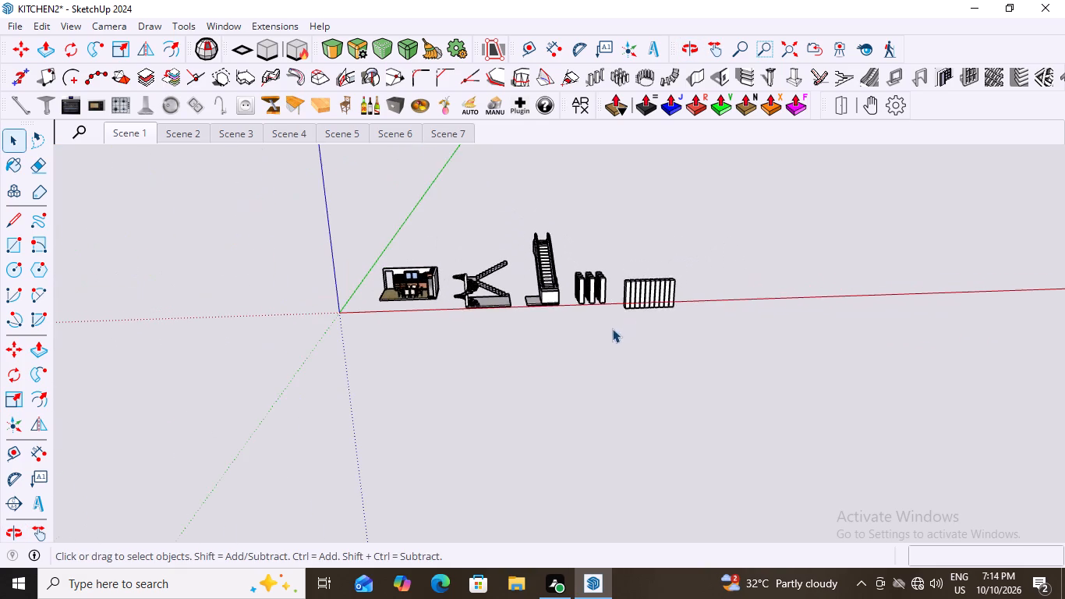
pyautogui.moveTo(705, 316); pyautogui.dragTo(738, 365, button='middle')
pyautogui.scroll(1, 737, 365)
pyautogui.scroll(2, 648, 314)
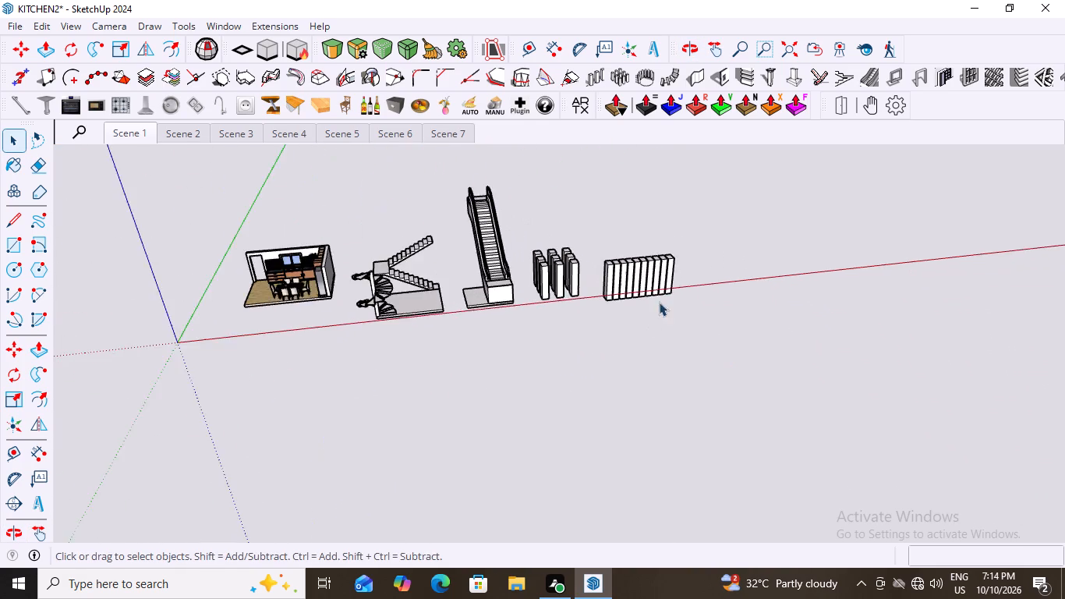
pyautogui.scroll(5, 659, 302)
pyautogui.moveTo(722, 229); pyautogui.dragTo(564, 301)
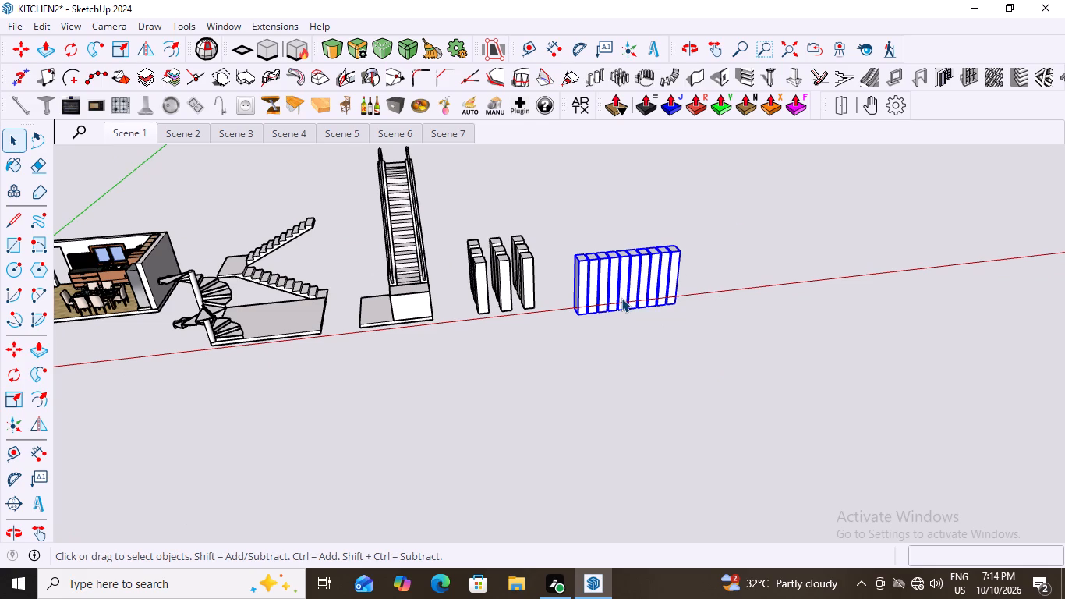
pyautogui.press('m')
pyautogui.click(676, 304)
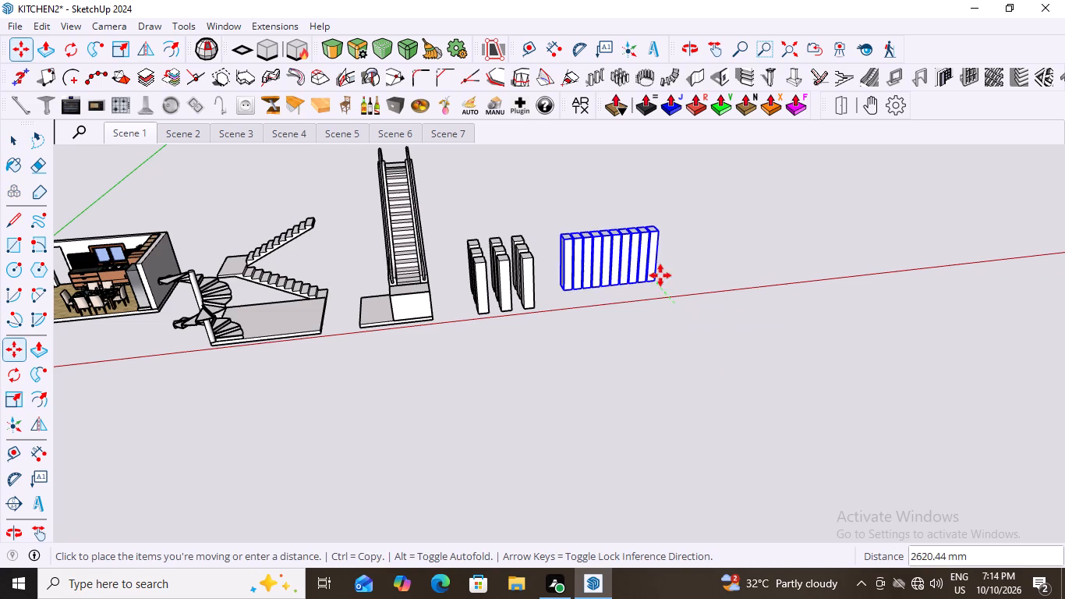
pyautogui.scroll(11, 635, 284)
pyautogui.scroll(-5, 660, 310)
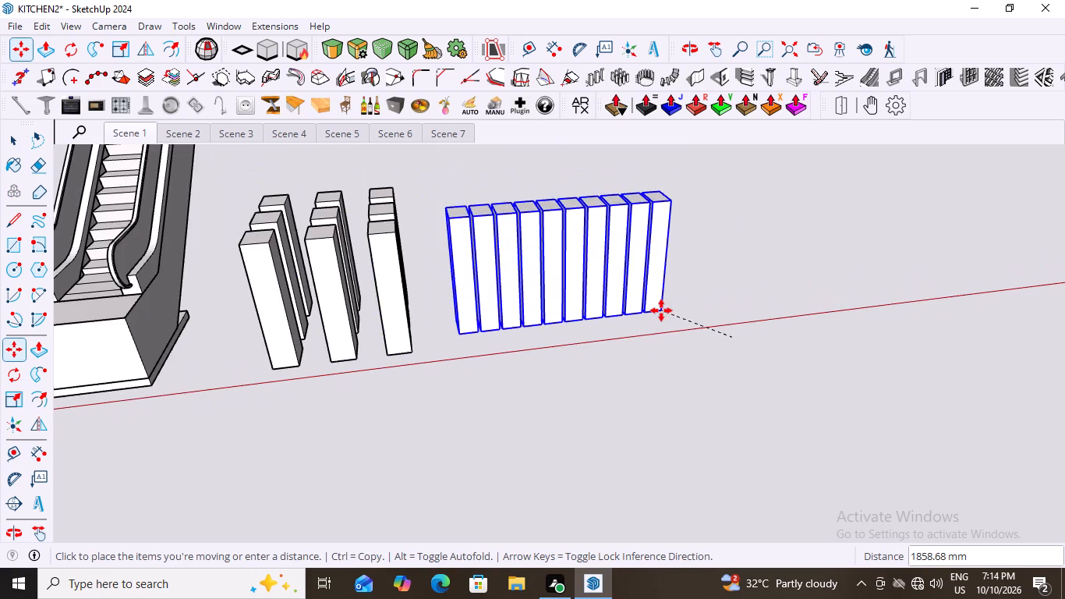
pyautogui.click(653, 321)
pyautogui.scroll(-6, 557, 307)
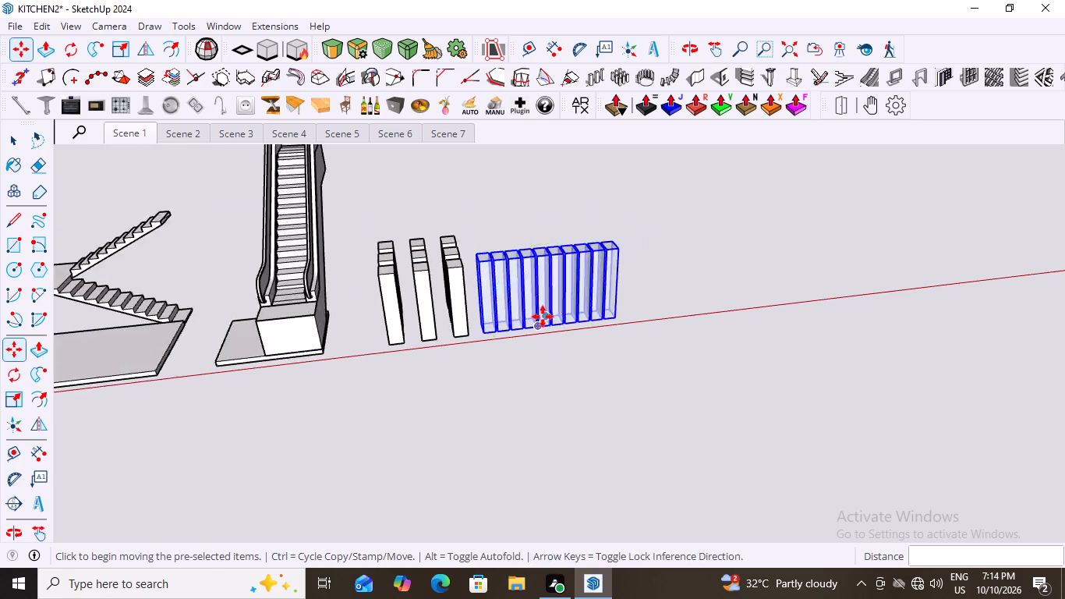
pyautogui.scroll(-8, 543, 317)
pyautogui.press('space')
pyautogui.click(631, 289)
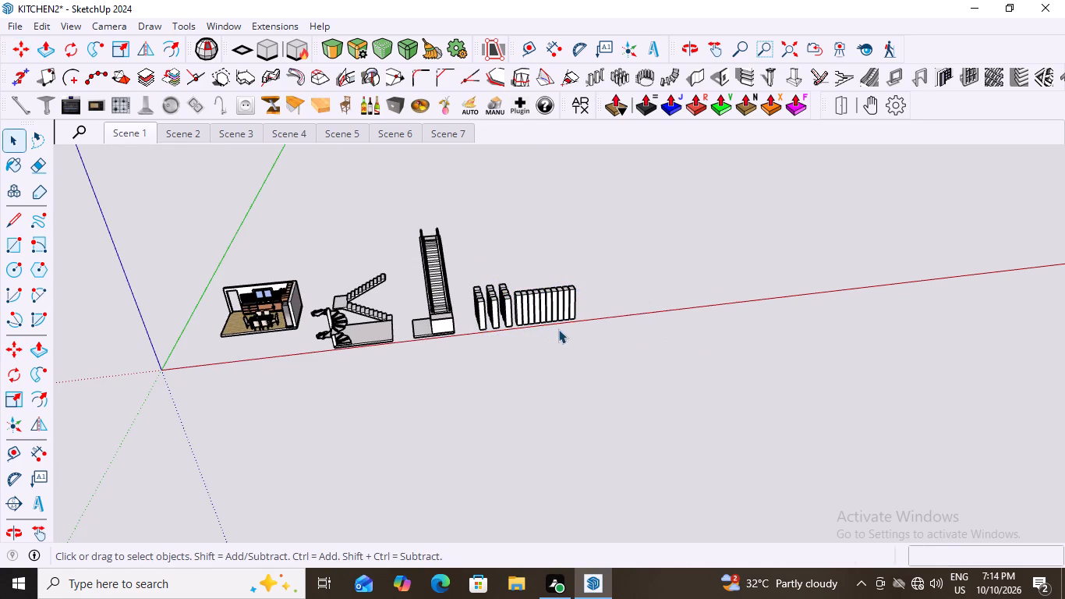
# Examine the placement of the 10-column row relative to the 3-by-3 array, the escalator and the red axis.
pyautogui.scroll(3, 564, 329)
pyautogui.scroll(-11, 481, 346)
pyautogui.moveTo(555, 356); pyautogui.dragTo(460, 370, button='middle')
pyautogui.scroll(12, 486, 326)
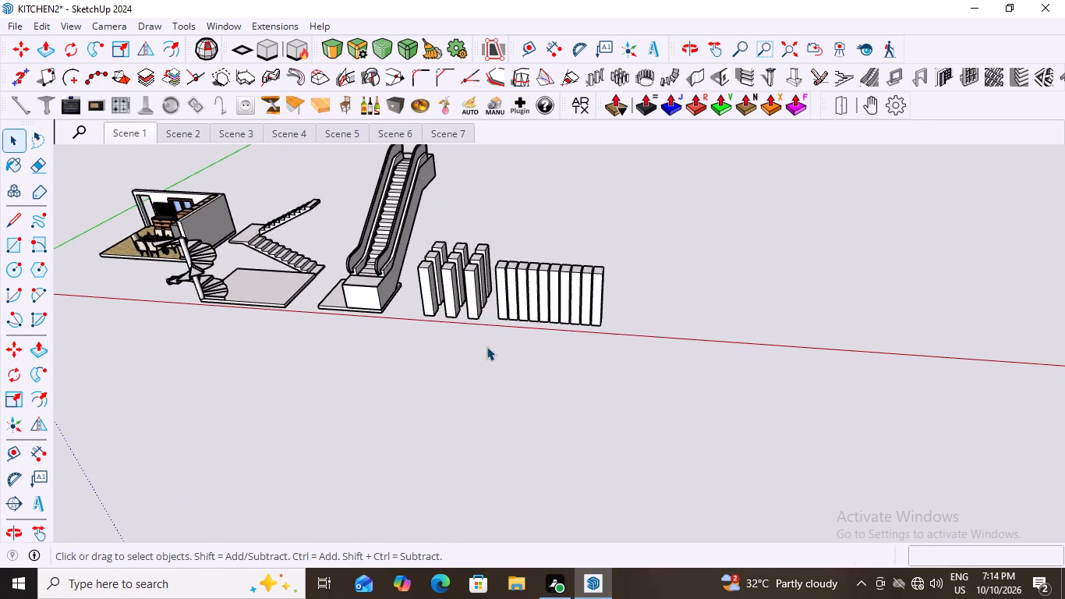
pyautogui.moveTo(491, 345); pyautogui.dragTo(556, 358, button='middle')
pyautogui.scroll(-12, 437, 356)
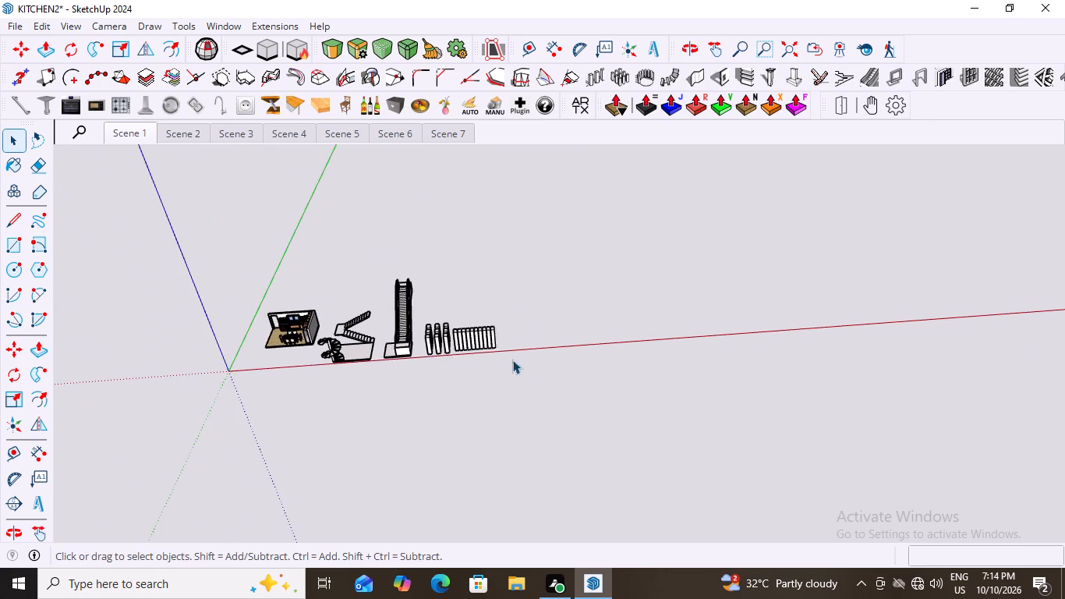
pyautogui.scroll(13, 540, 325)
pyautogui.moveTo(492, 349); pyautogui.dragTo(468, 342, button='middle')
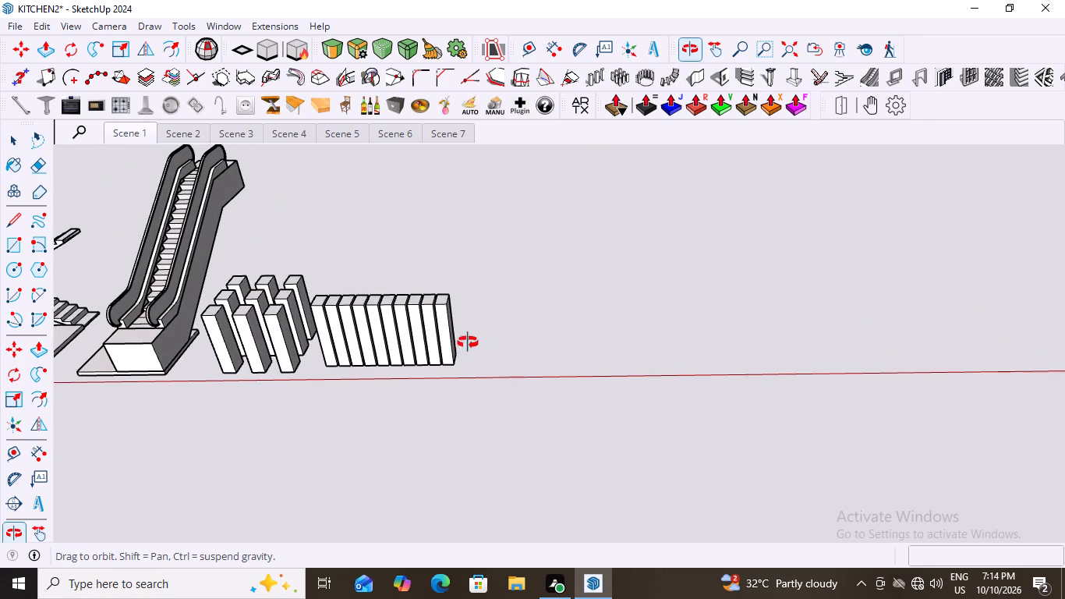
pyautogui.moveTo(468, 342); pyautogui.dragTo(473, 339, button='middle')
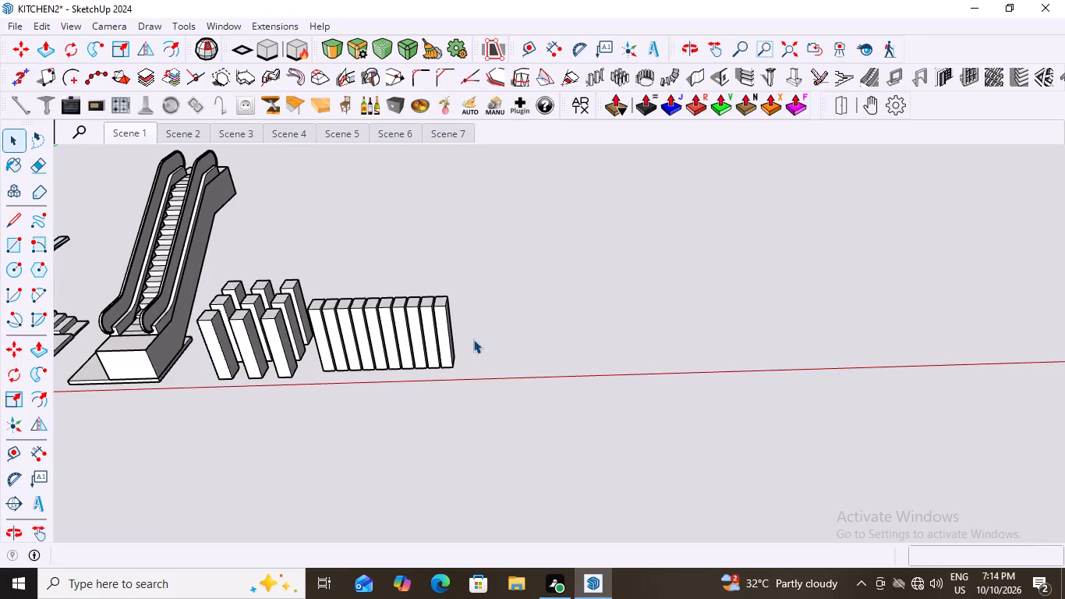
pyautogui.scroll(-4, 529, 320)
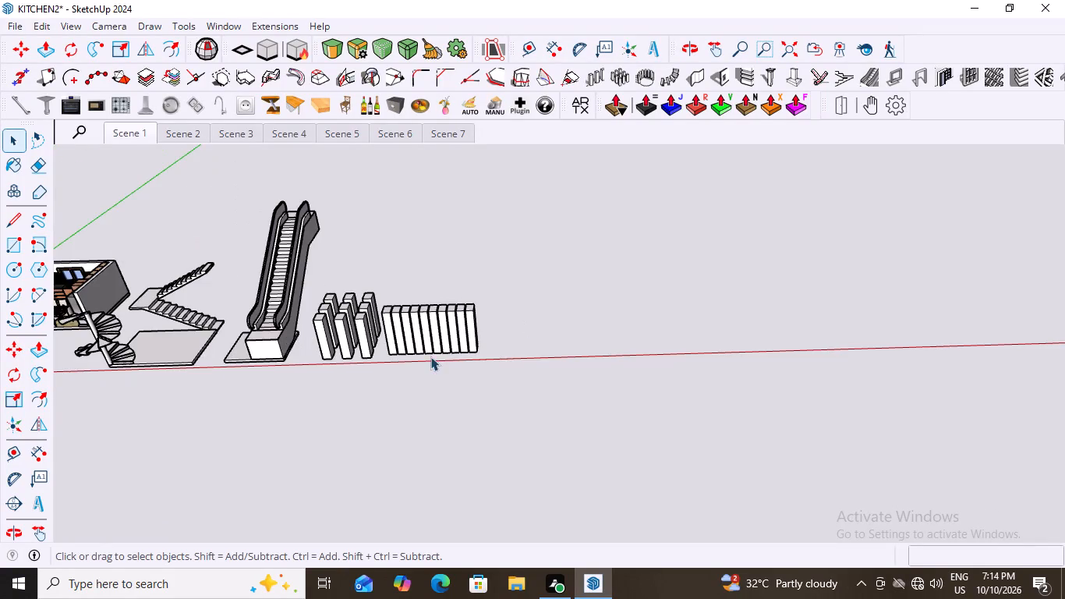
pyautogui.scroll(-3, 428, 358)
pyautogui.scroll(-7, 360, 399)
pyautogui.scroll(8, 452, 357)
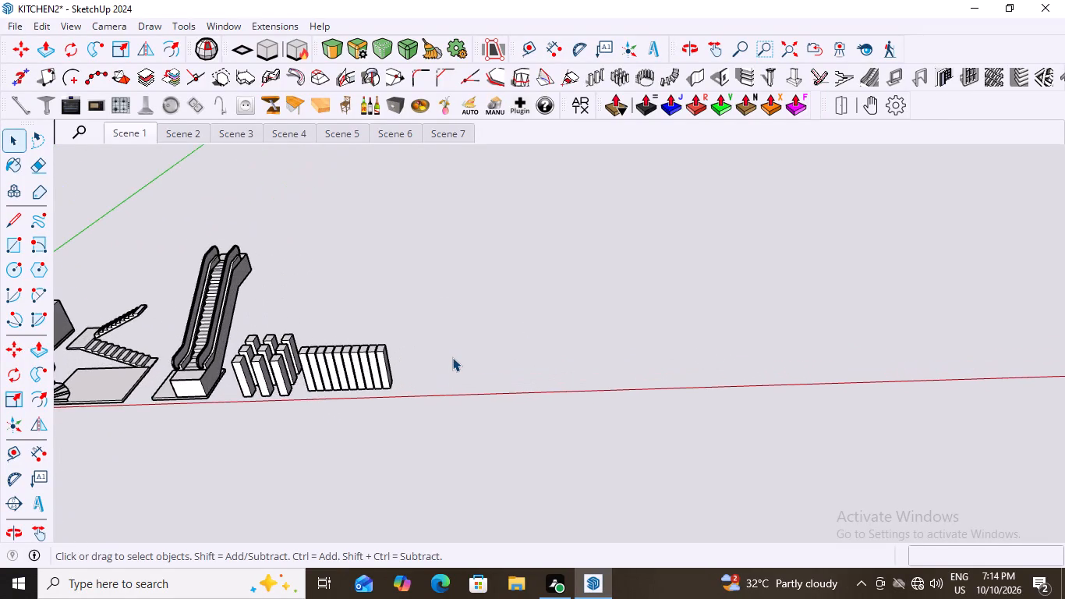
pyautogui.moveTo(354, 396); pyautogui.dragTo(363, 328, button='middle')
pyautogui.scroll(2, 363, 328)
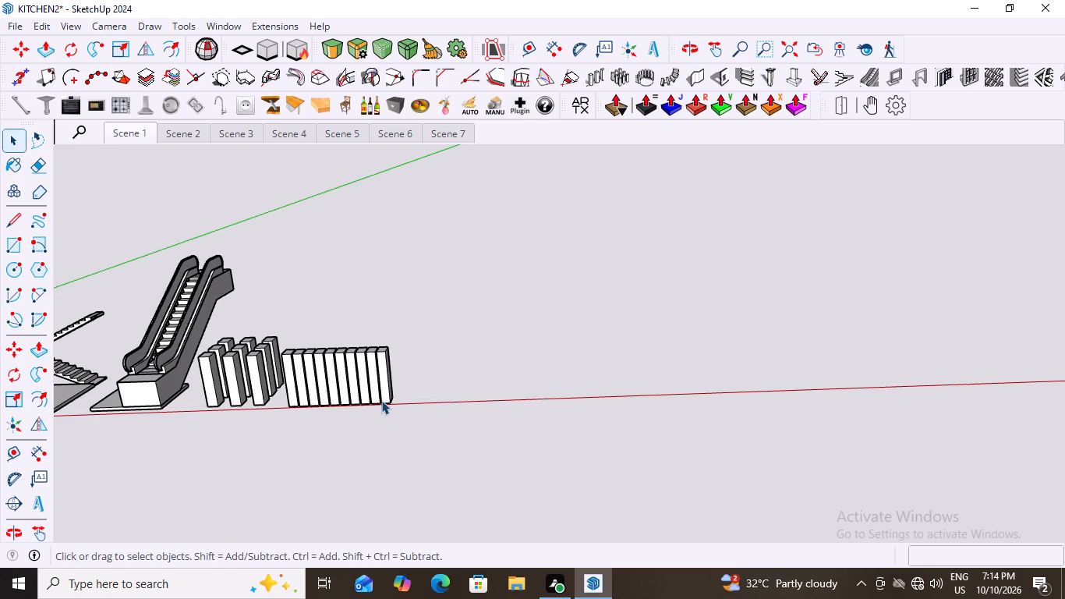
# Copy the end column of the 10-column row and place the copy clear of the row, farther along the red axis.
pyautogui.scroll(-11, 381, 400)
pyautogui.scroll(2, 396, 378)
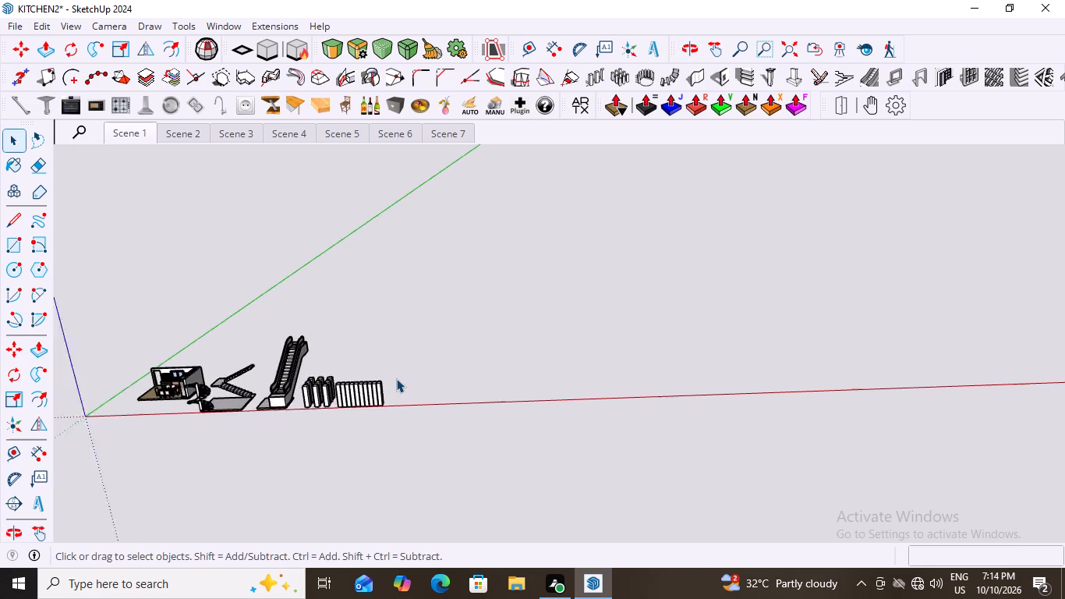
pyautogui.scroll(16, 396, 378)
pyautogui.scroll(-8, 364, 398)
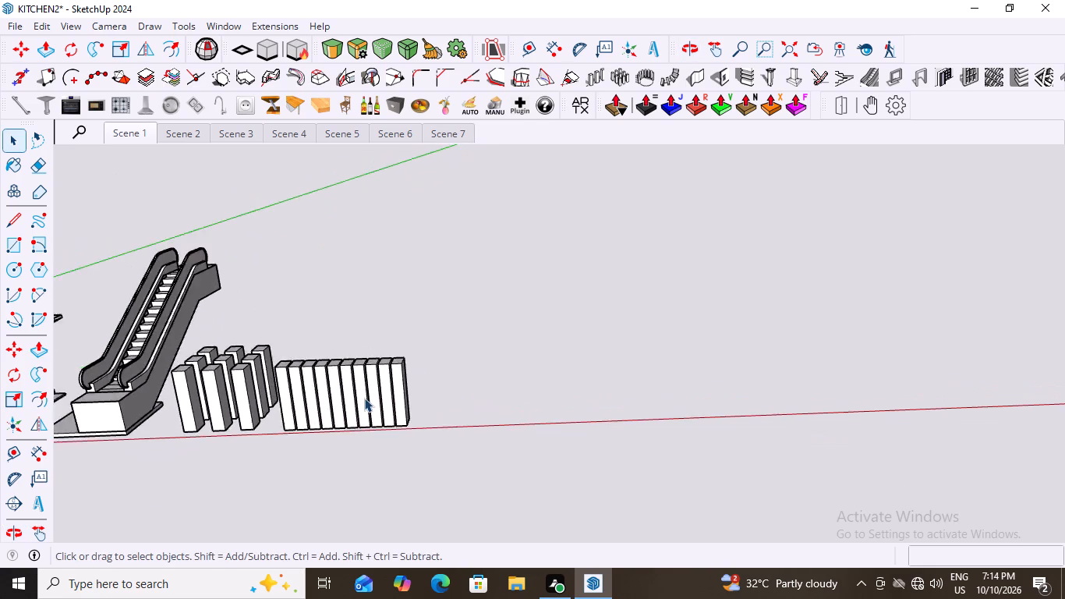
pyautogui.scroll(-12, 364, 398)
pyautogui.moveTo(407, 397); pyautogui.dragTo(432, 499, button='middle')
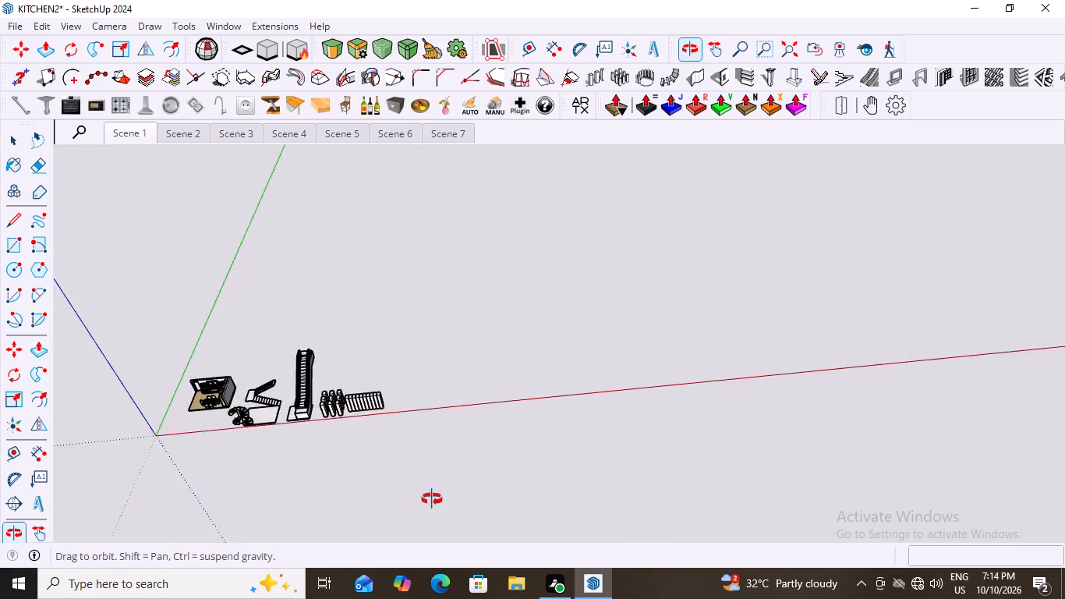
pyautogui.moveTo(432, 499); pyautogui.dragTo(391, 486, button='middle')
pyautogui.scroll(13, 370, 409)
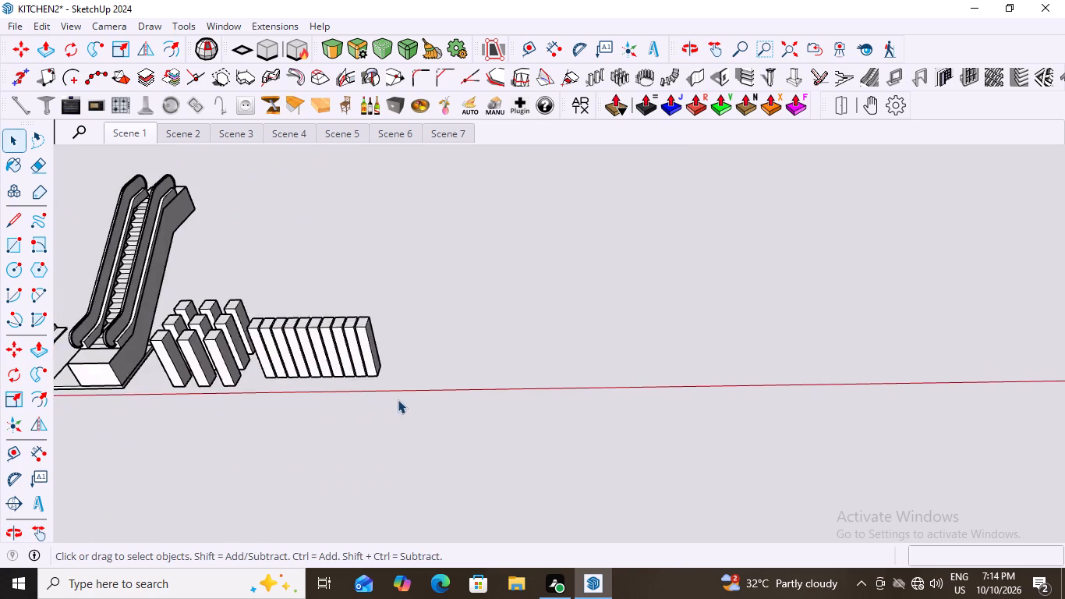
pyautogui.scroll(5, 398, 399)
pyautogui.click(340, 323)
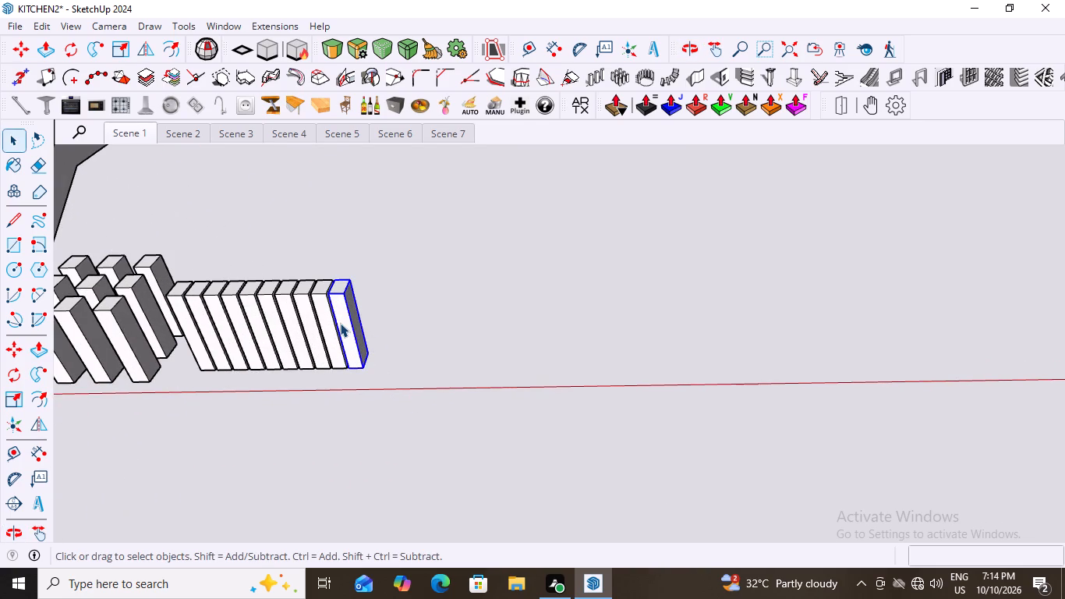
pyautogui.press('m')
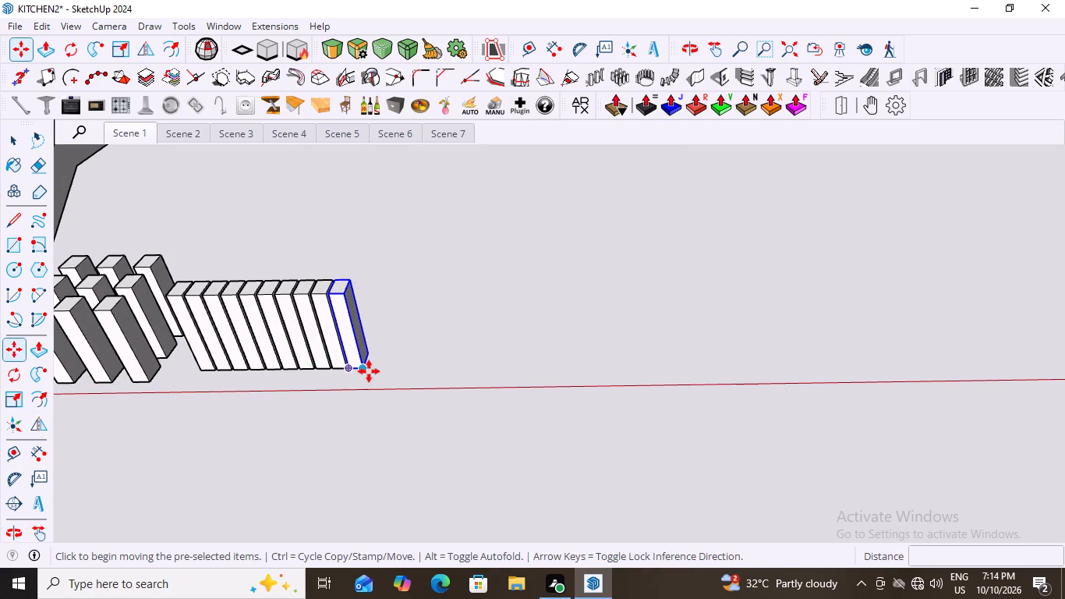
pyautogui.click(369, 371)
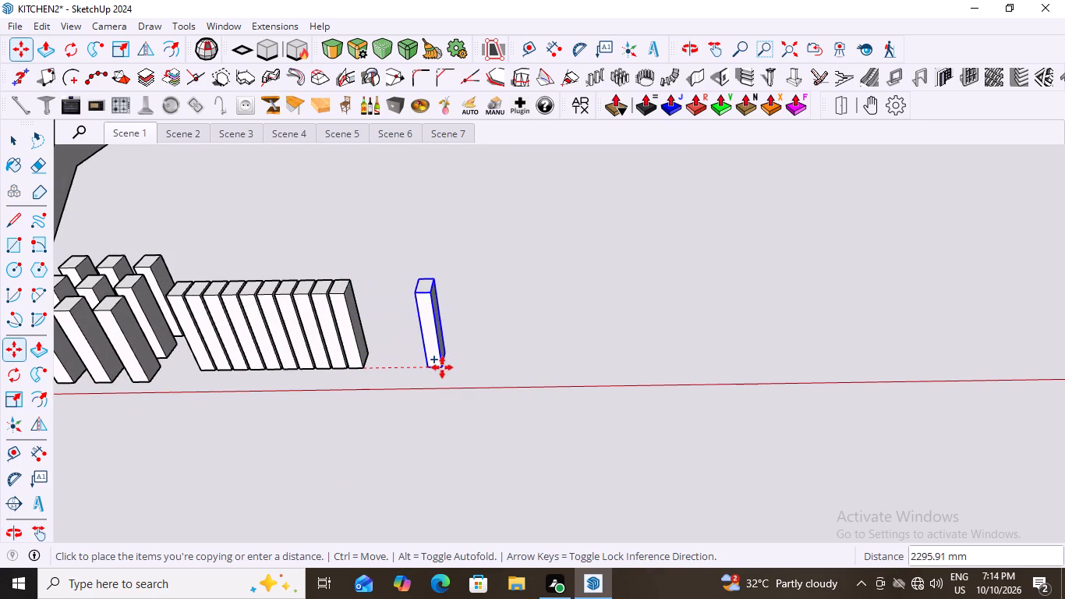
pyautogui.scroll(-9, 489, 387)
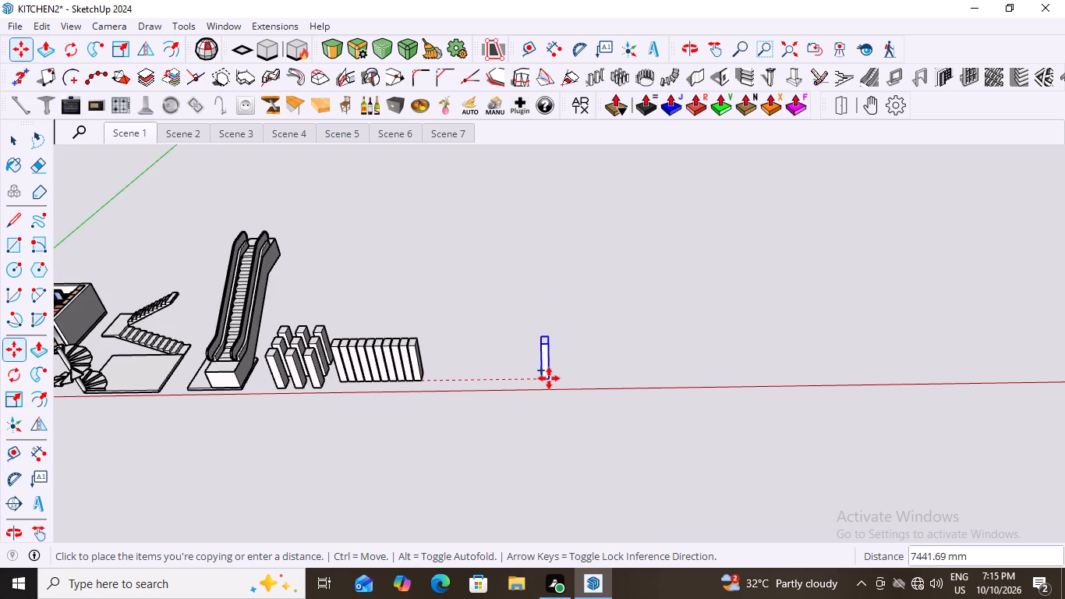
pyautogui.click(518, 377)
pyautogui.scroll(-3, 369, 361)
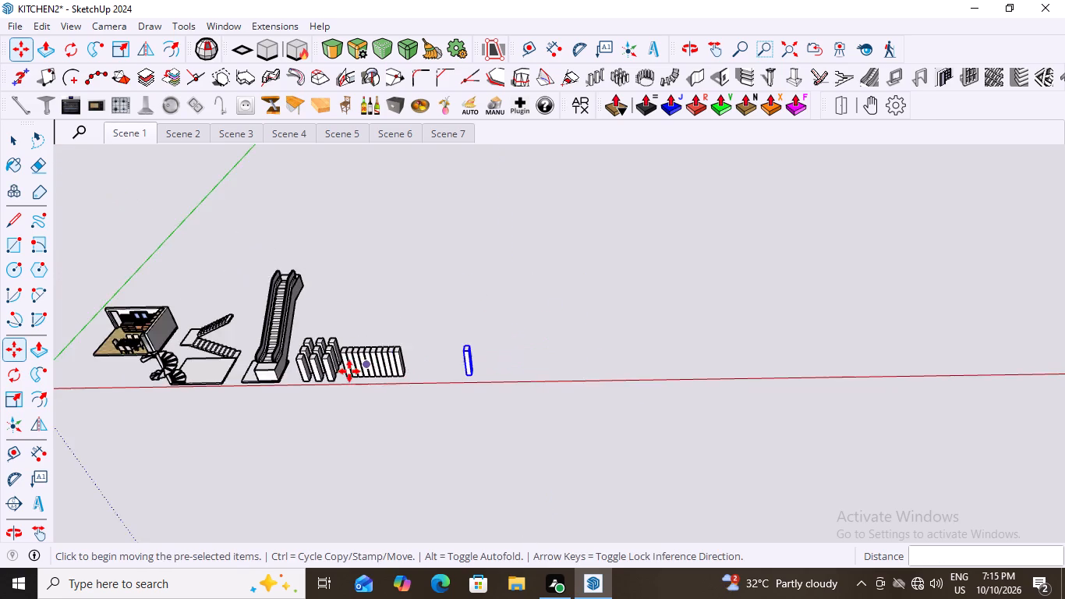
pyautogui.scroll(-9, 349, 371)
pyautogui.press('space')
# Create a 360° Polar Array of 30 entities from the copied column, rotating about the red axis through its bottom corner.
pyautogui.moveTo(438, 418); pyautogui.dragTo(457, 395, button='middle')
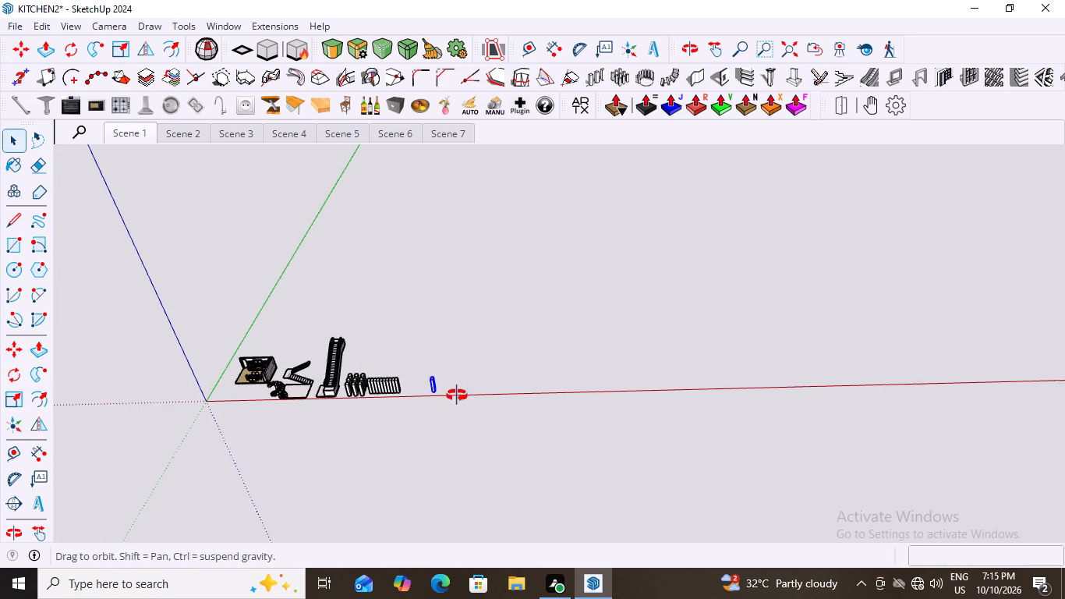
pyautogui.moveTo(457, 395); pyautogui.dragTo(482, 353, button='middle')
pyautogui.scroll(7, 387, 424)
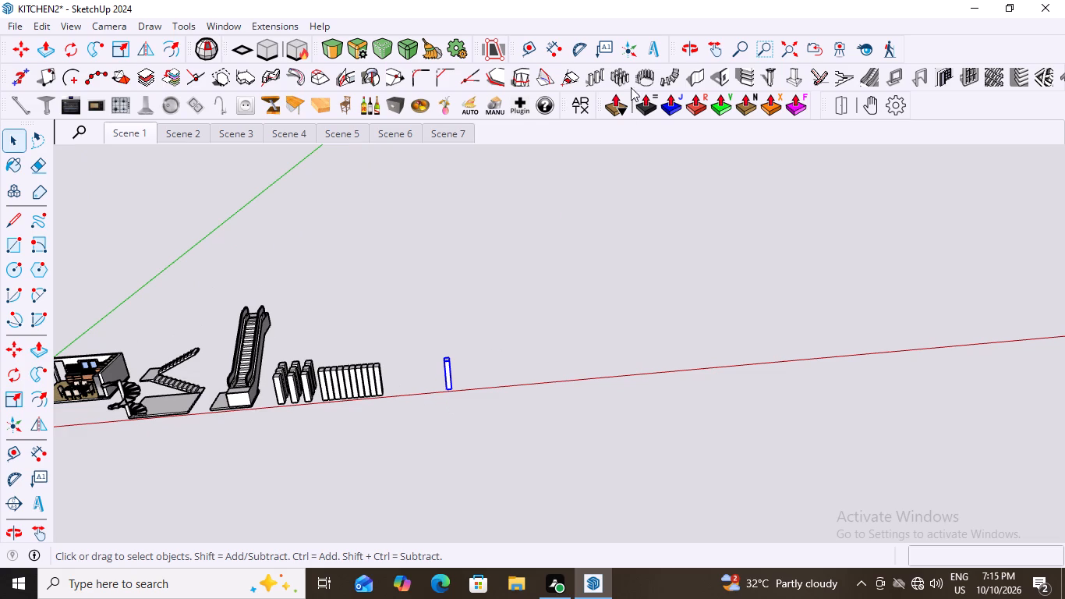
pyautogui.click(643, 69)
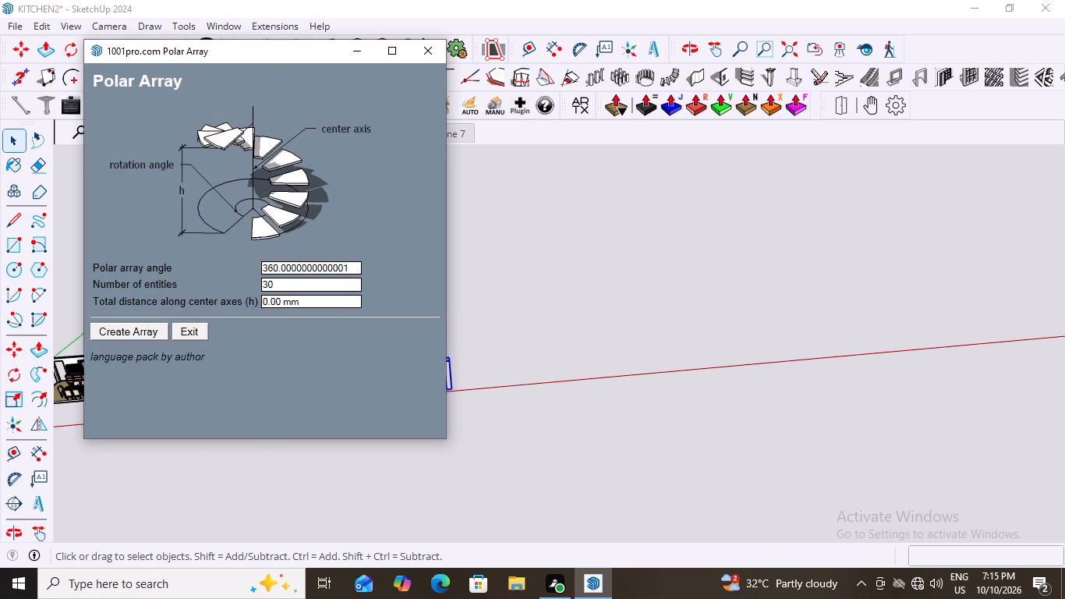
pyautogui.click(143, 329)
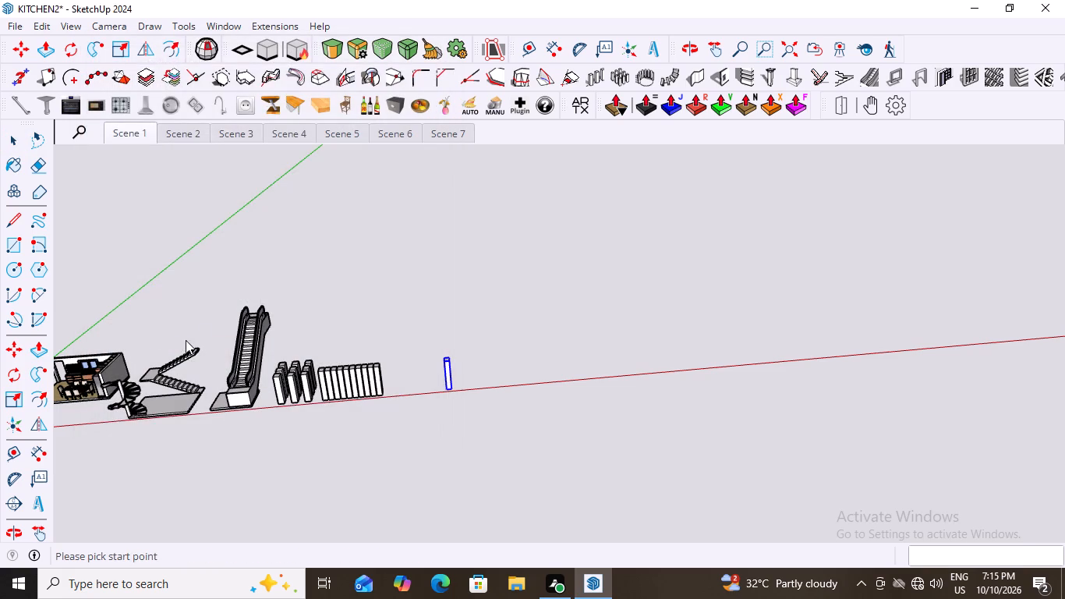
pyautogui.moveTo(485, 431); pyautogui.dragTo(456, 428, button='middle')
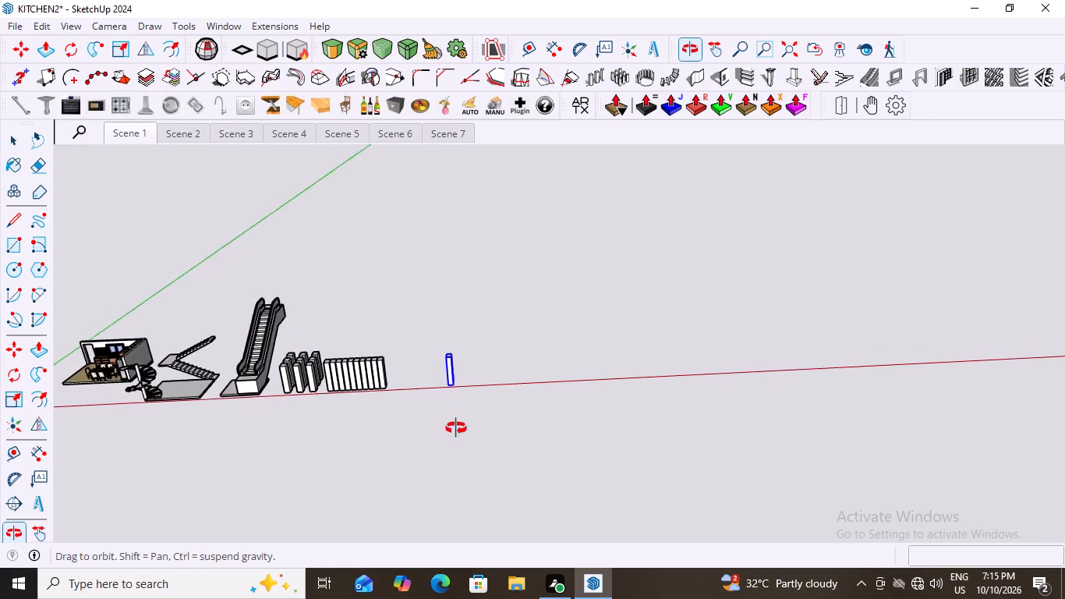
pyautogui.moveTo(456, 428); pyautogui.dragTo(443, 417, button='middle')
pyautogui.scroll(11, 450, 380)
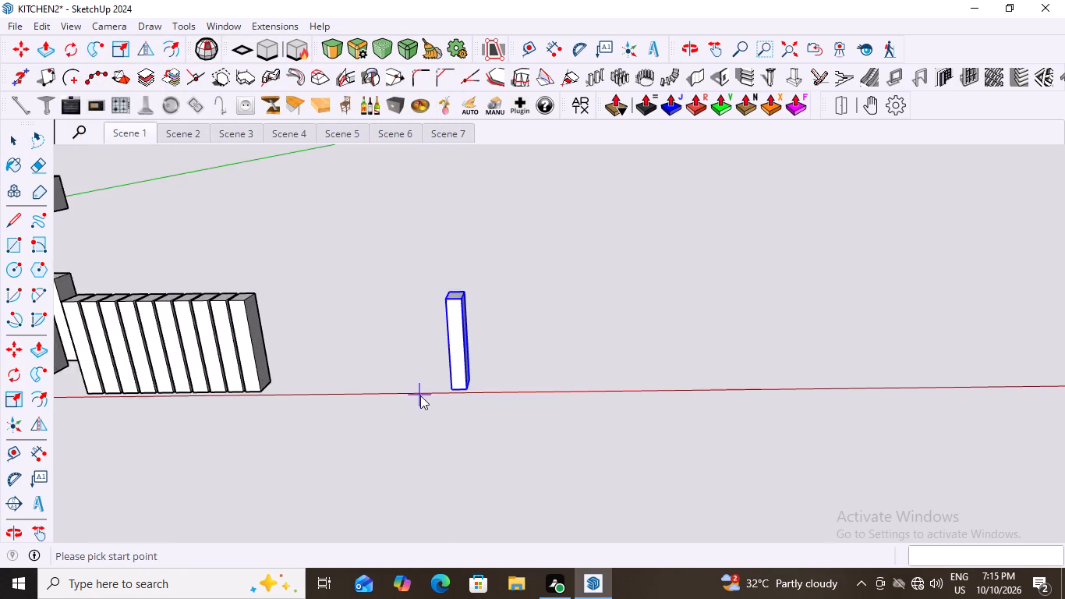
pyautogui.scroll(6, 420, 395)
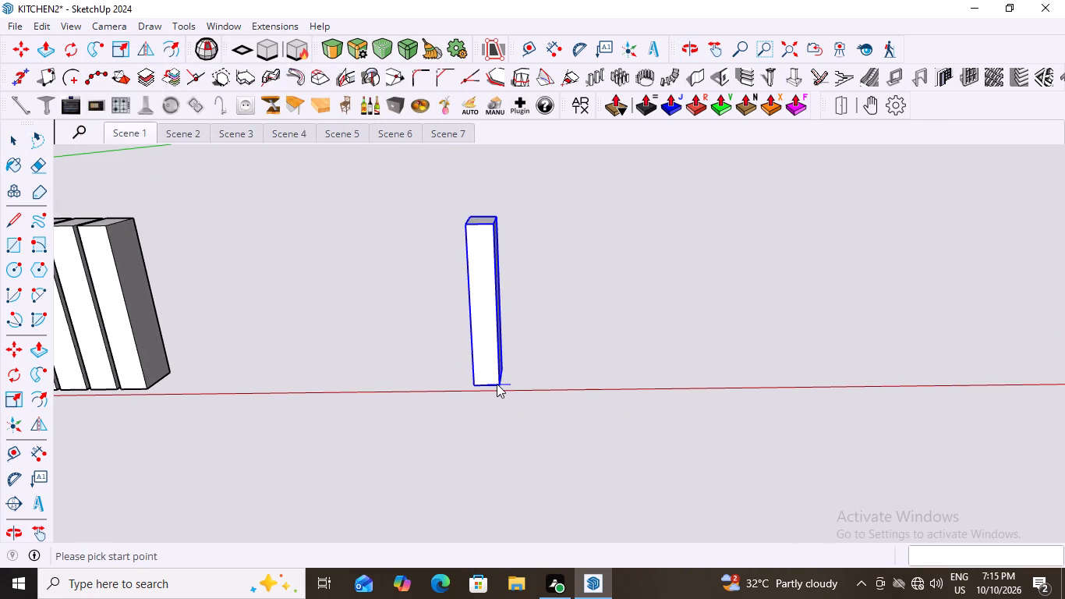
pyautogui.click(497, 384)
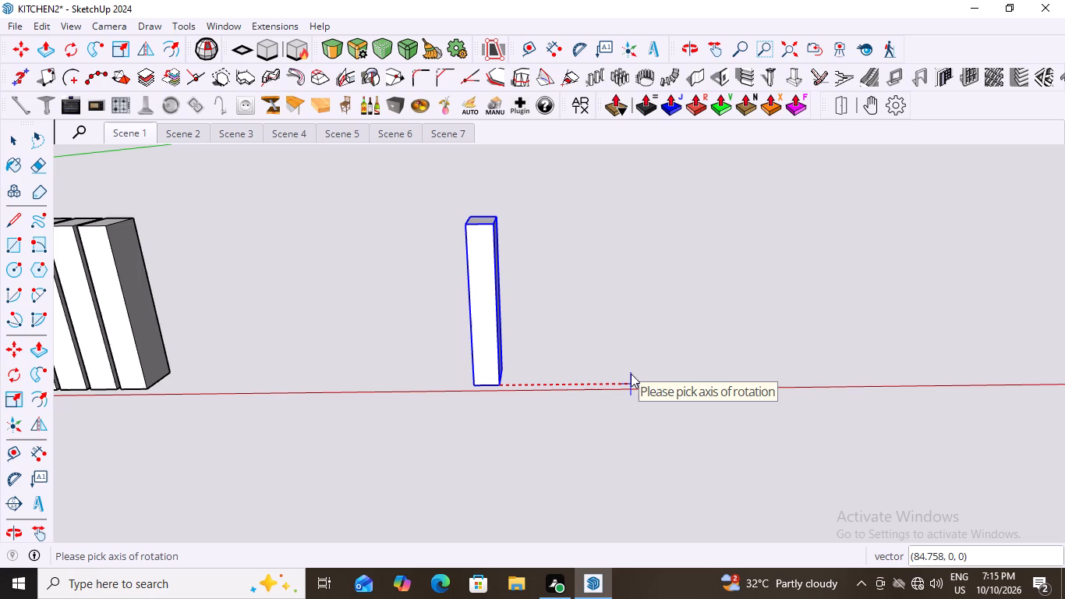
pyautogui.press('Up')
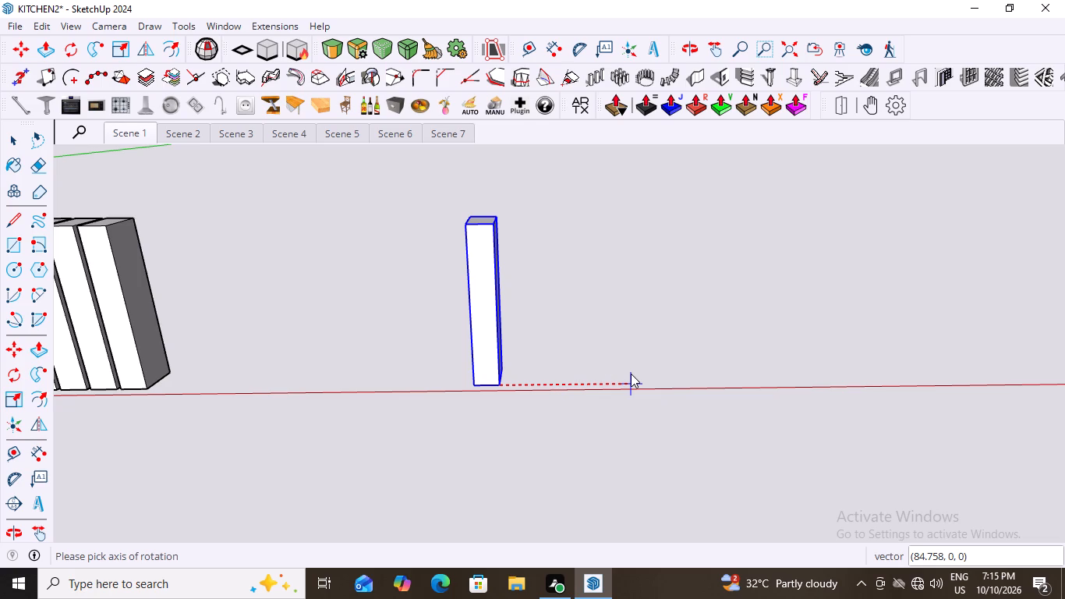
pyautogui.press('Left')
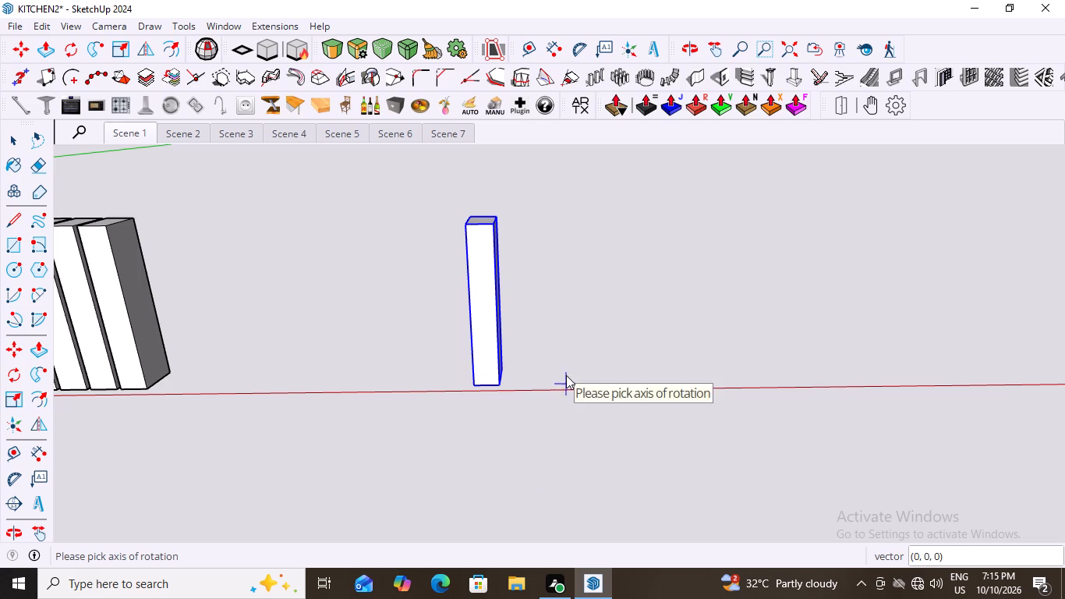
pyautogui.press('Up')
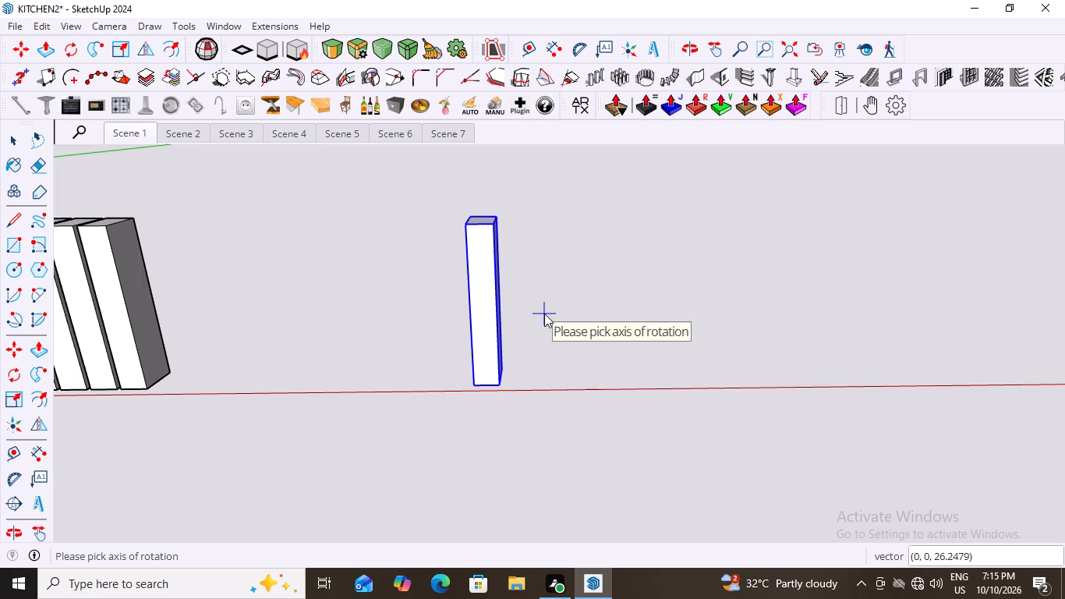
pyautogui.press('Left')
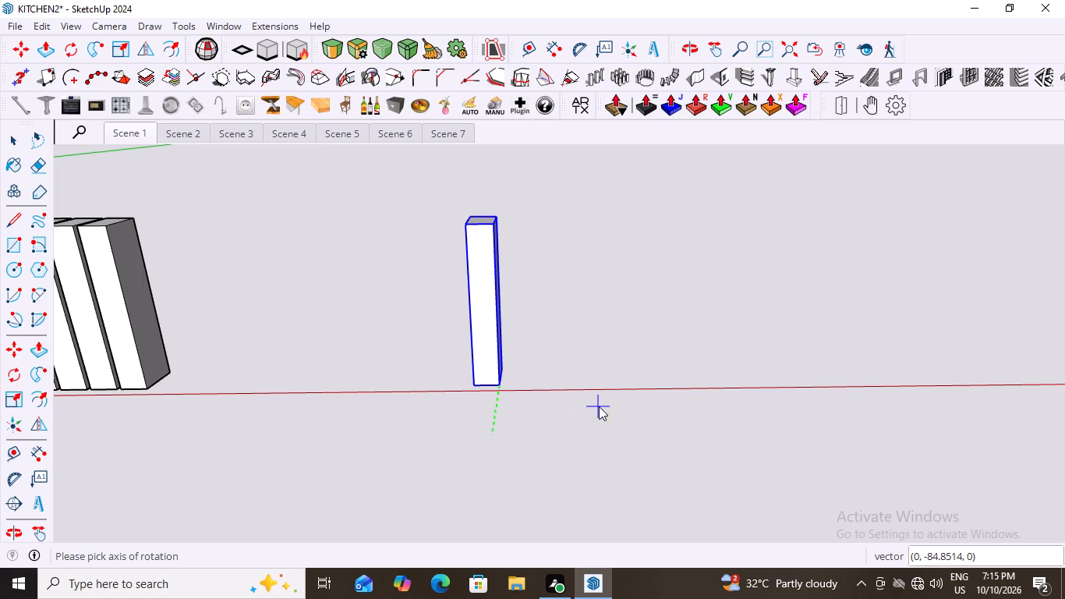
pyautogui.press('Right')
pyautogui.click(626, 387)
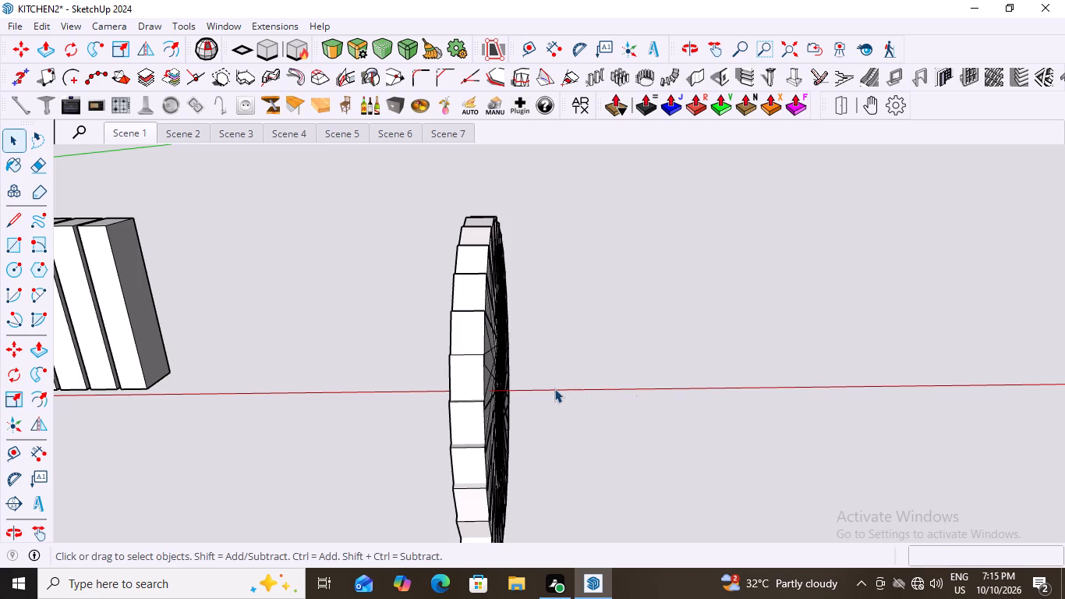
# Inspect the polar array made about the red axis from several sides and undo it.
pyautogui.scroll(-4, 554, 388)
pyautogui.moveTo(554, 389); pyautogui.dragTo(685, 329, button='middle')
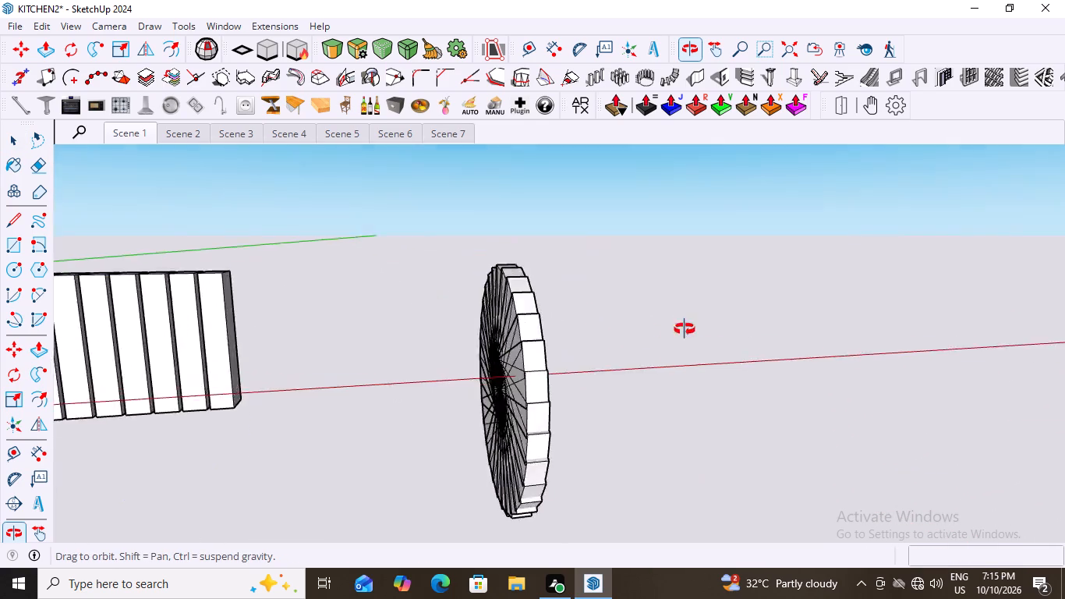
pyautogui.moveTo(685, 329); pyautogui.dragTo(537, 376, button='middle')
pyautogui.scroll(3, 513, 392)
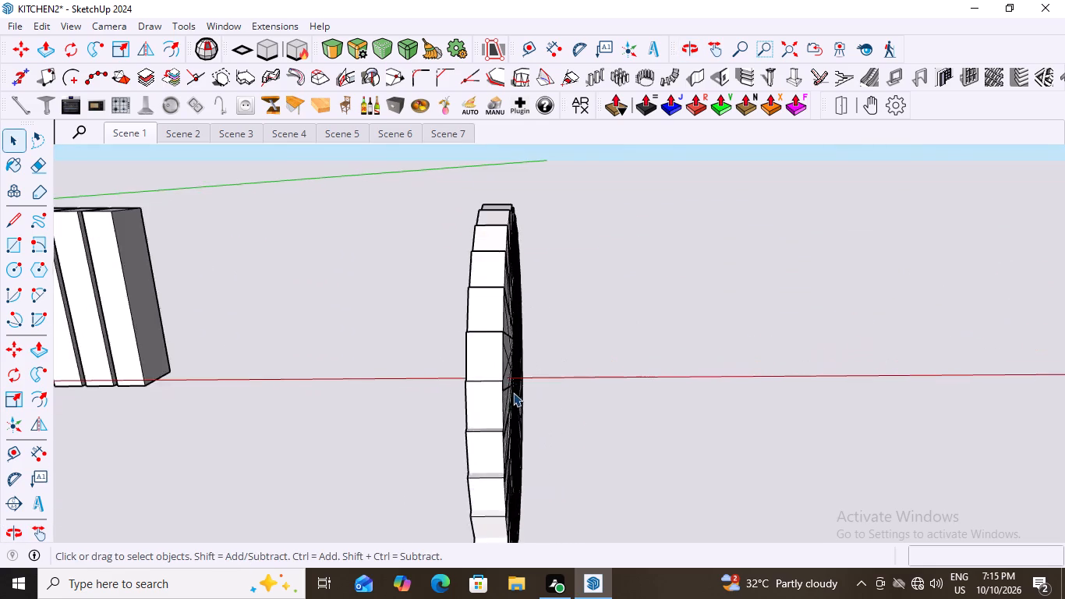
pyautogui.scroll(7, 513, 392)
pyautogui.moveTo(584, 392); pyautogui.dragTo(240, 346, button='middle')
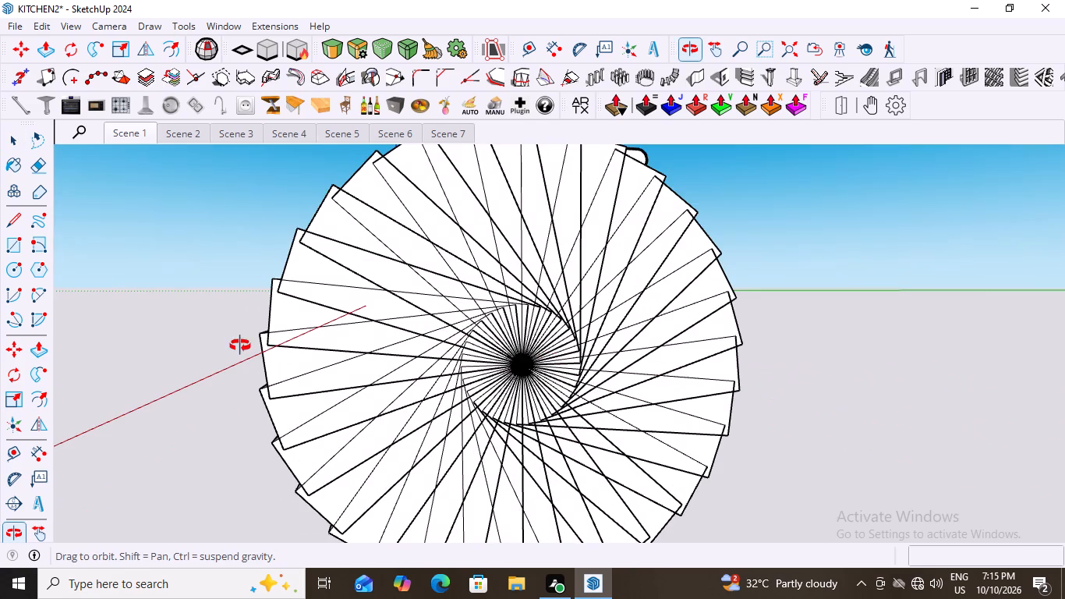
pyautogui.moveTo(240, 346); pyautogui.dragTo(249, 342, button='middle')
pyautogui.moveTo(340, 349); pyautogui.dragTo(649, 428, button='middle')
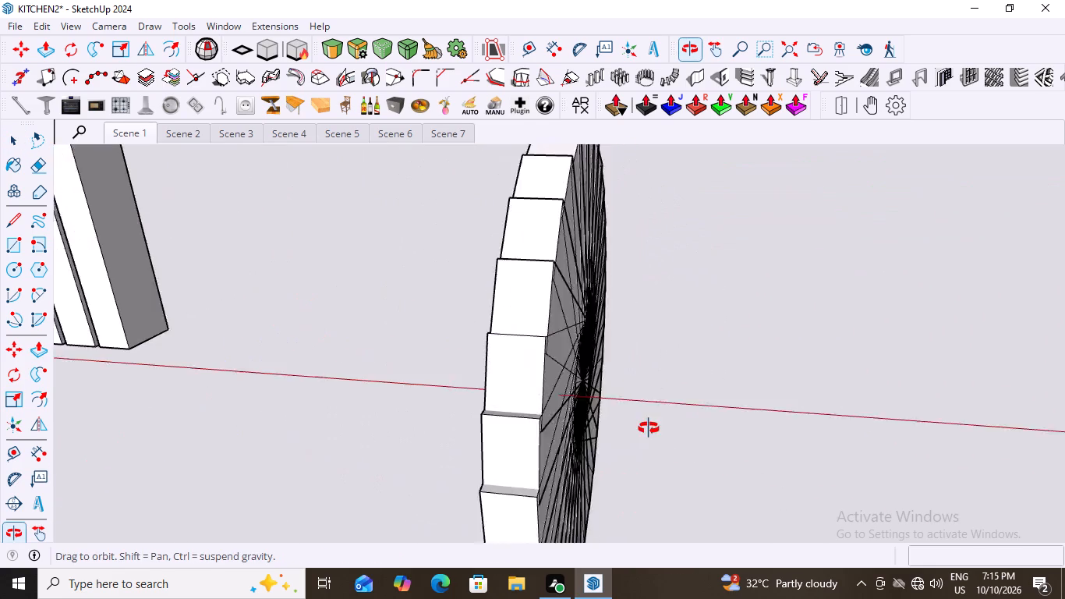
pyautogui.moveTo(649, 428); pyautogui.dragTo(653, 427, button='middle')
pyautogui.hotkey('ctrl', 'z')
# Create a 360° Polar Array of 30 entities from the single column, rotating about the vertical blue axis through its bottom corner.
pyautogui.scroll(-2, 528, 381)
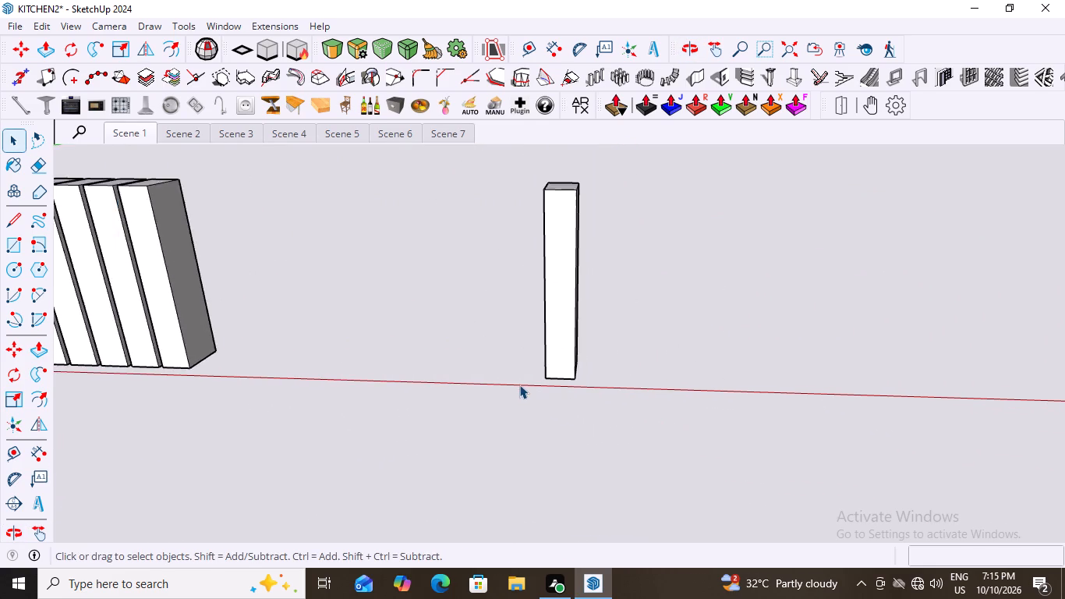
pyautogui.scroll(-9, 519, 385)
pyautogui.scroll(3, 522, 385)
pyautogui.scroll(-8, 522, 385)
pyautogui.middleClick(522, 385)
pyautogui.moveTo(515, 420); pyautogui.dragTo(551, 437, button='middle')
pyautogui.scroll(6, 562, 392)
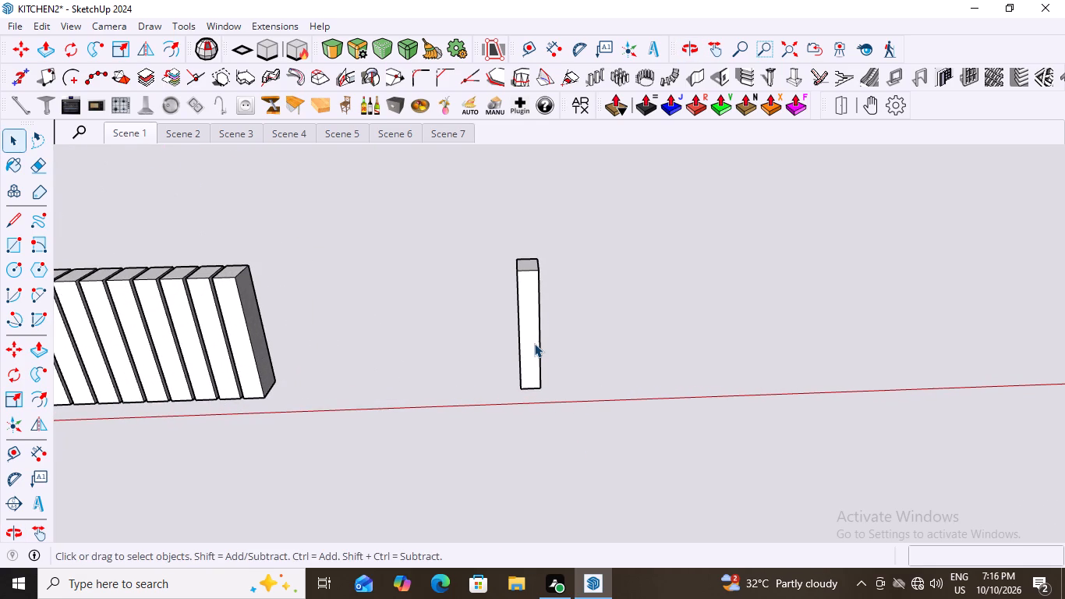
pyautogui.click(534, 343)
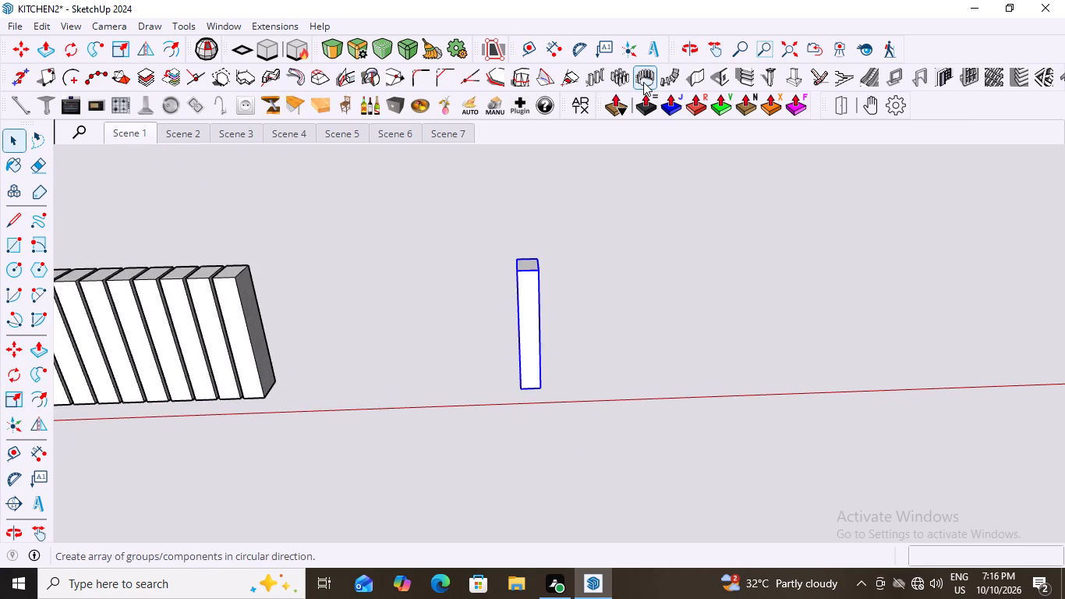
pyautogui.click(643, 82)
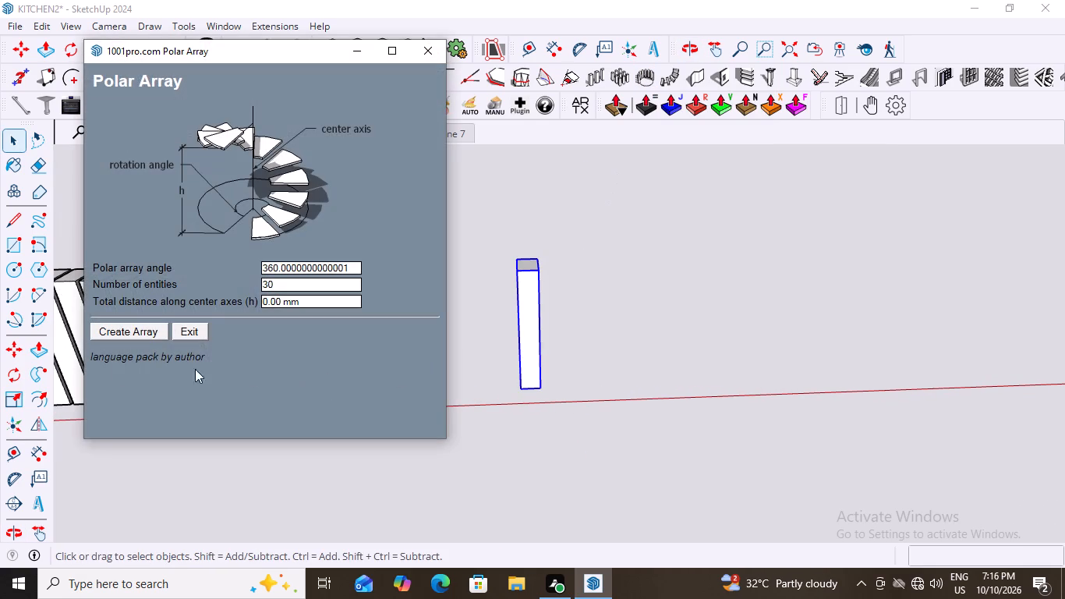
pyautogui.click(131, 329)
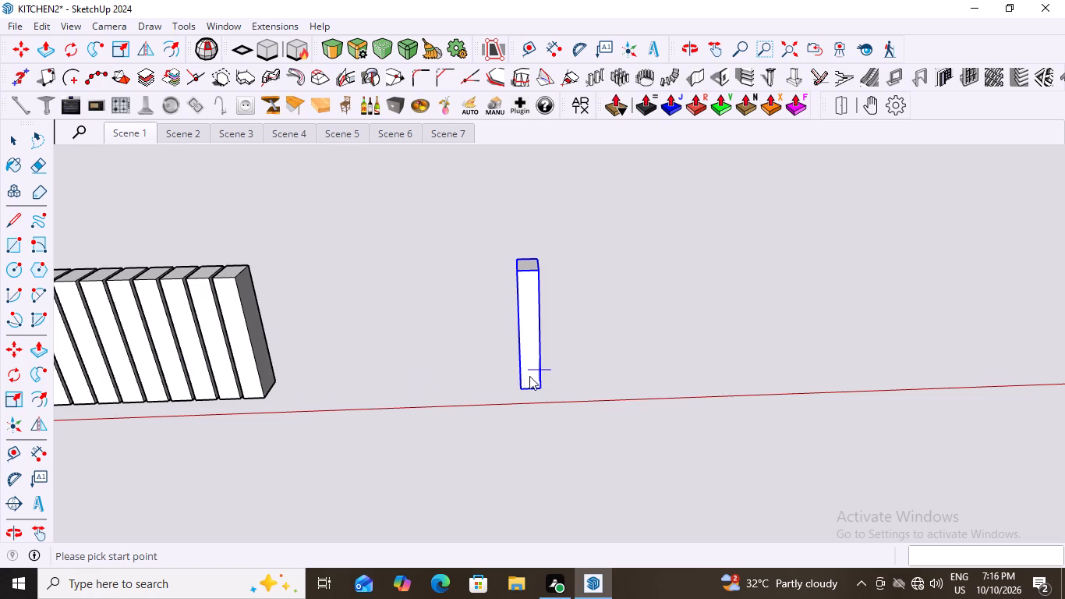
pyautogui.click(540, 388)
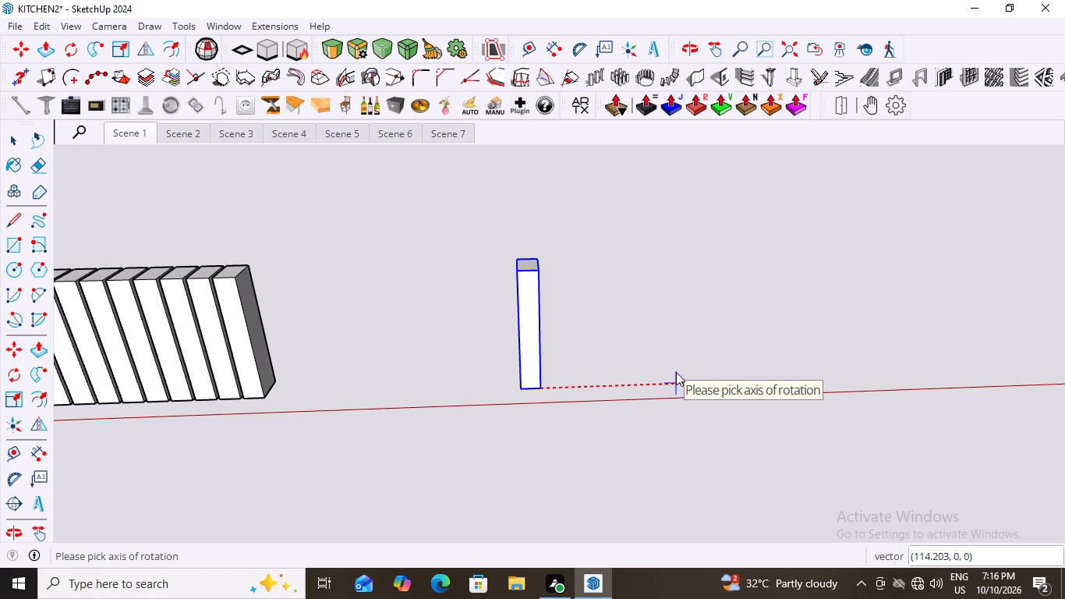
pyautogui.press('Up')
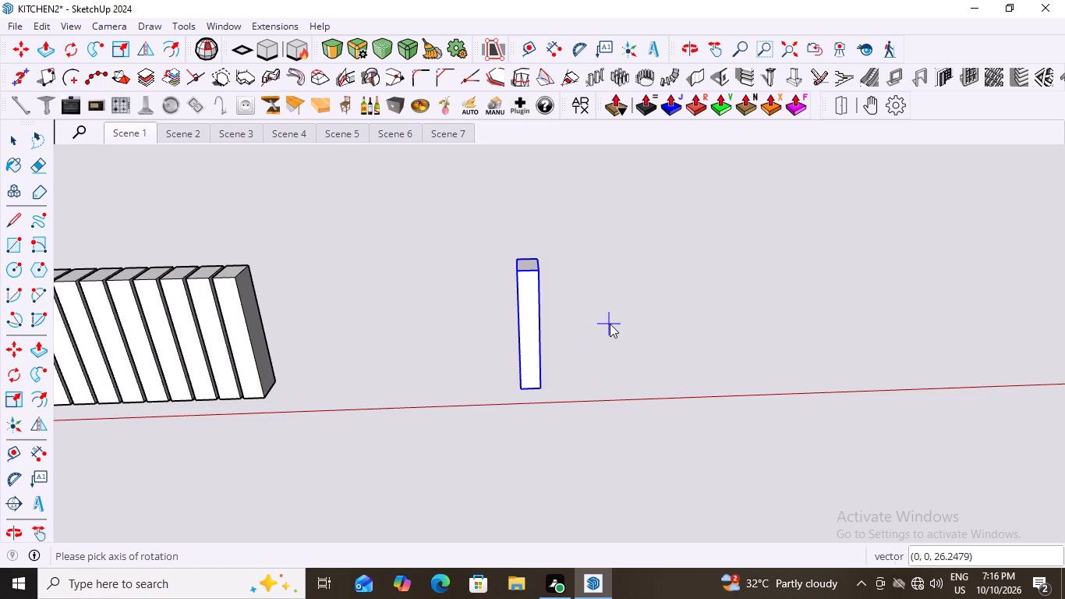
pyautogui.scroll(-3, 630, 350)
pyautogui.click(573, 239)
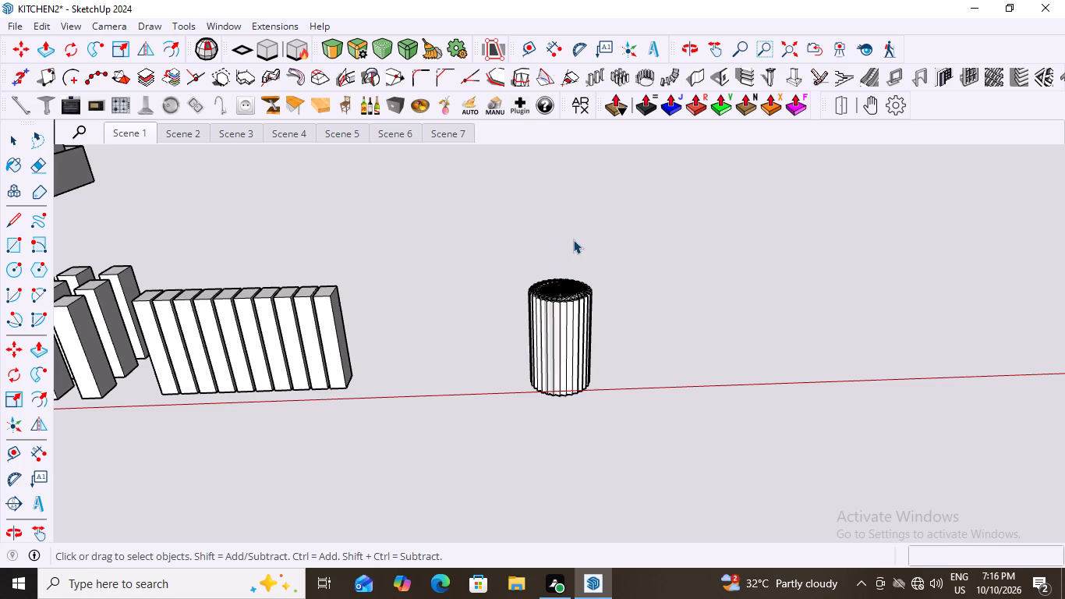
pyautogui.moveTo(569, 344); pyautogui.dragTo(561, 460, button='middle')
pyautogui.scroll(6, 547, 299)
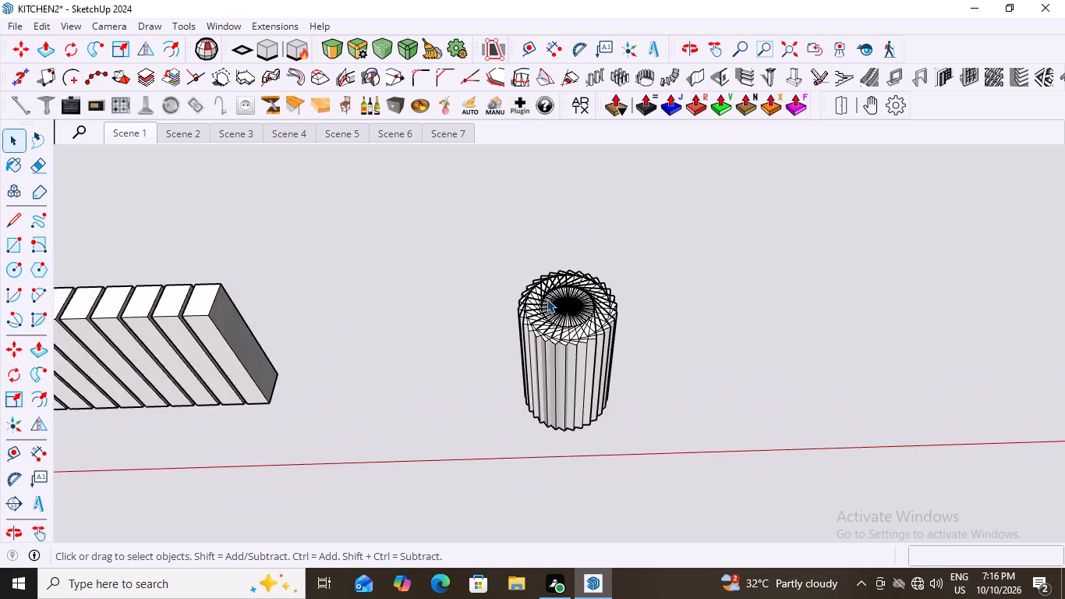
# Examine the overlapping tops and fluted sides of the polar column array made about the vertical blue axis.
pyautogui.scroll(7, 547, 299)
pyautogui.scroll(-4, 547, 299)
pyautogui.scroll(9, 582, 371)
pyautogui.scroll(-13, 594, 352)
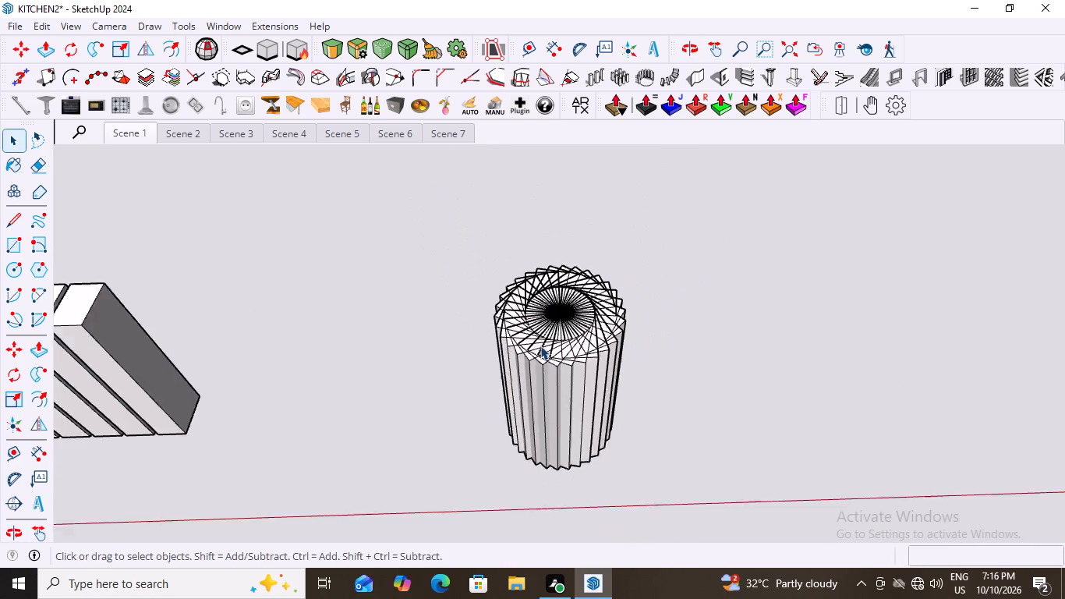
pyautogui.scroll(-5, 540, 346)
pyautogui.moveTo(571, 403); pyautogui.dragTo(887, 232, button='middle')
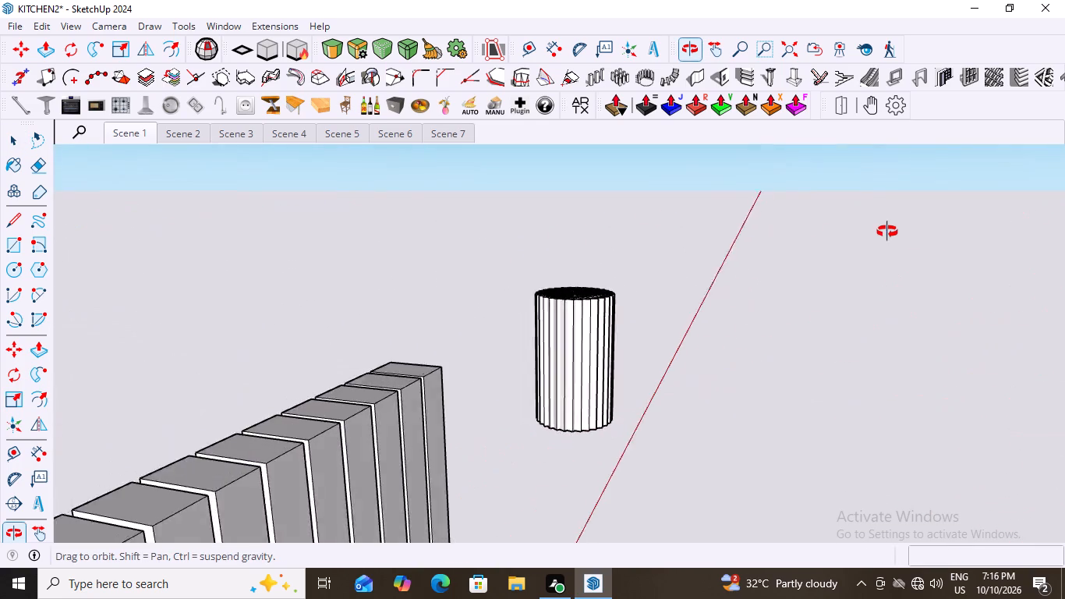
pyautogui.moveTo(887, 232); pyautogui.dragTo(713, 342, button='middle')
pyautogui.scroll(5, 574, 388)
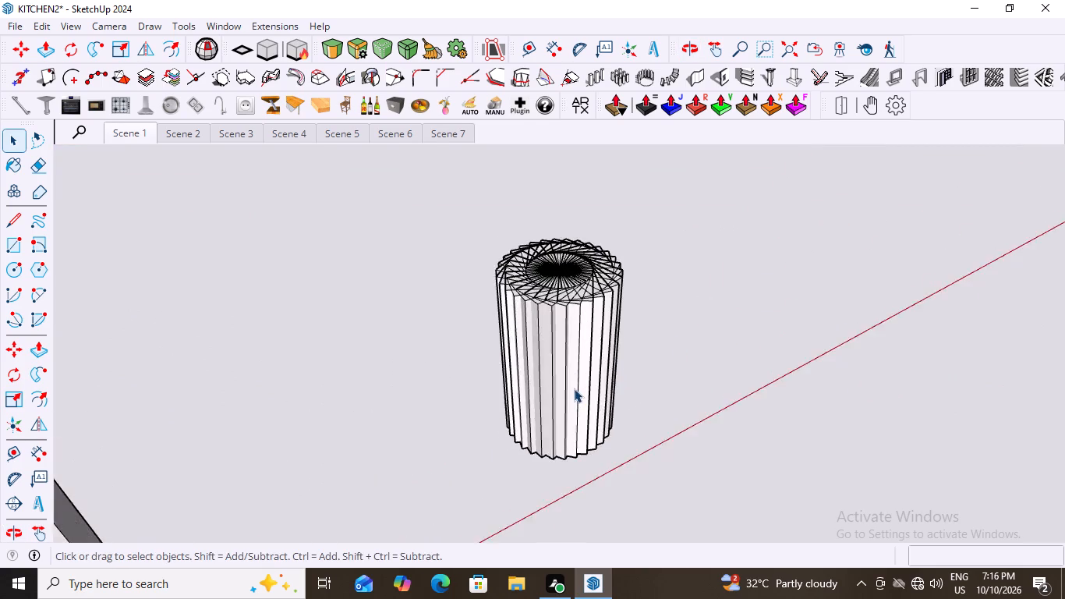
pyautogui.scroll(8, 574, 388)
pyautogui.scroll(-11, 574, 388)
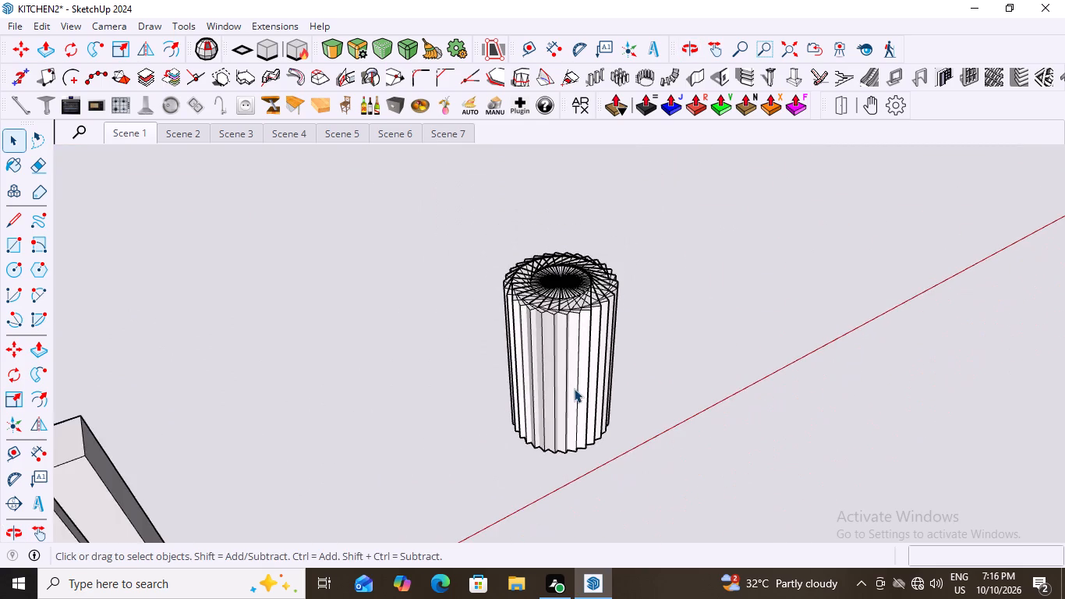
pyautogui.moveTo(574, 388); pyautogui.dragTo(533, 401, button='middle')
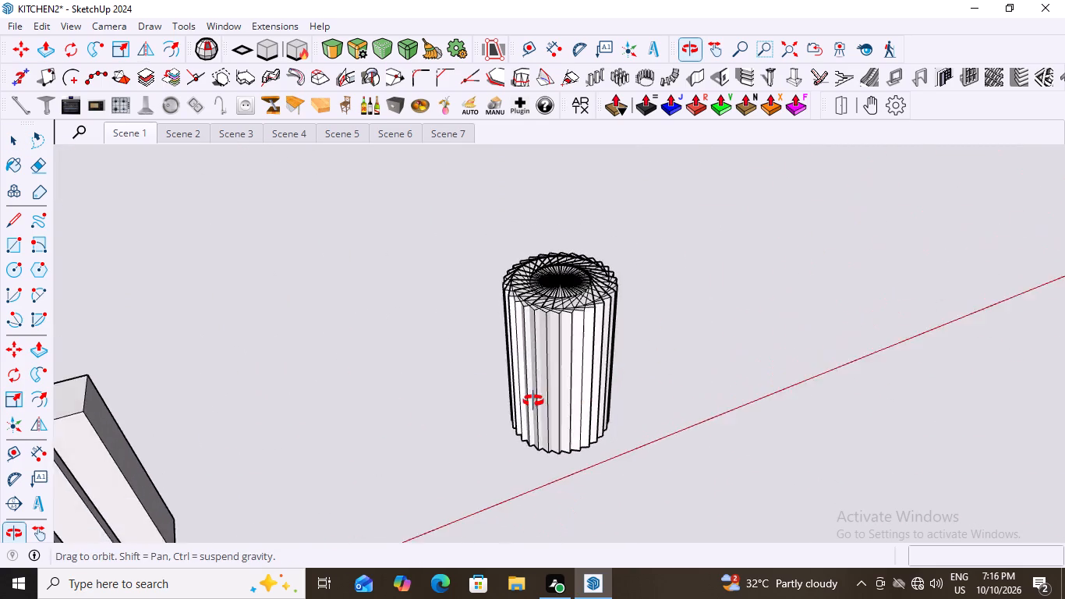
pyautogui.moveTo(533, 401); pyautogui.dragTo(490, 398, button='middle')
pyautogui.scroll(11, 543, 338)
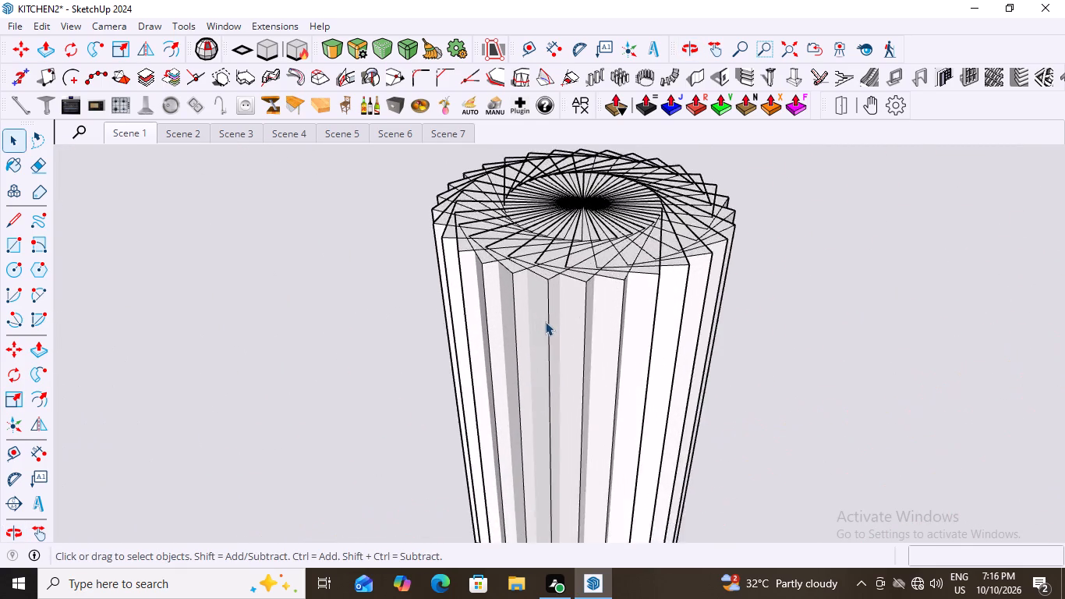
pyautogui.scroll(8, 545, 321)
pyautogui.scroll(-16, 545, 321)
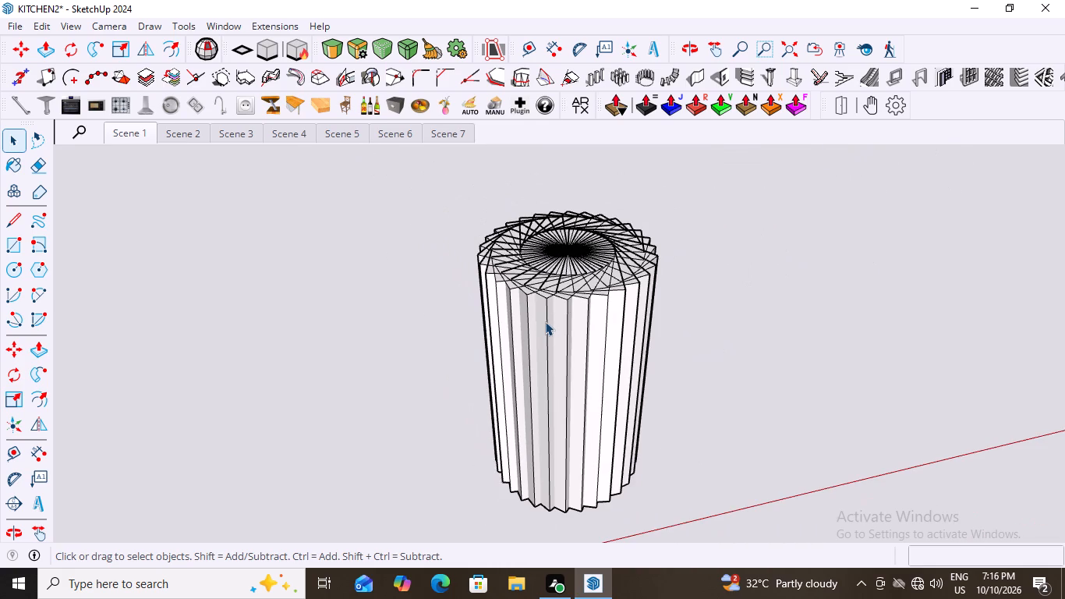
pyautogui.scroll(14, 547, 250)
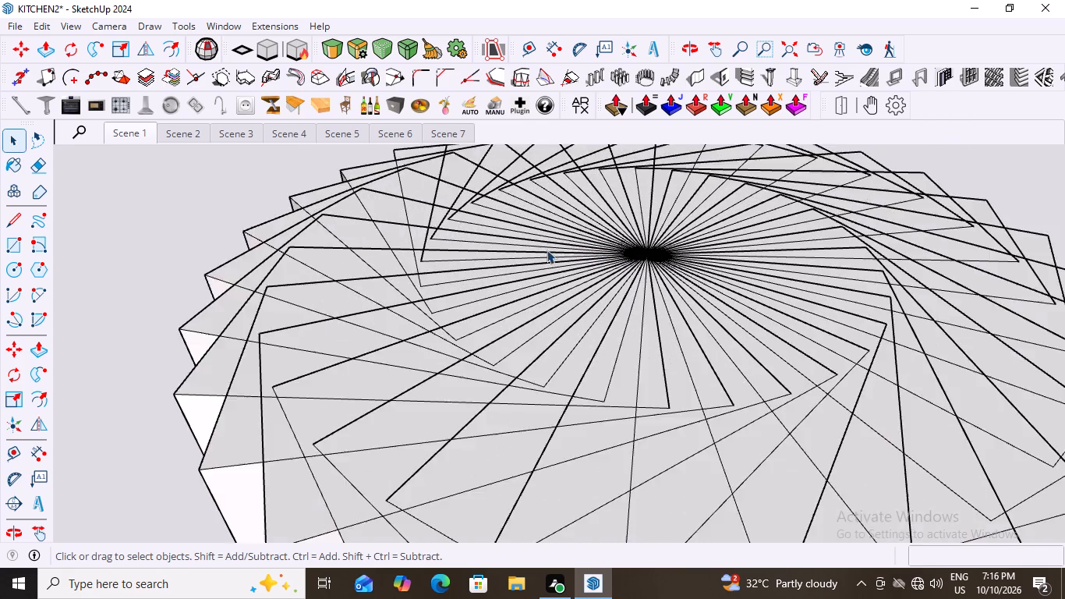
pyautogui.scroll(4, 547, 250)
pyautogui.scroll(-10, 547, 250)
pyautogui.moveTo(547, 250); pyautogui.dragTo(547, 276, button='middle')
pyautogui.scroll(-1, 547, 250)
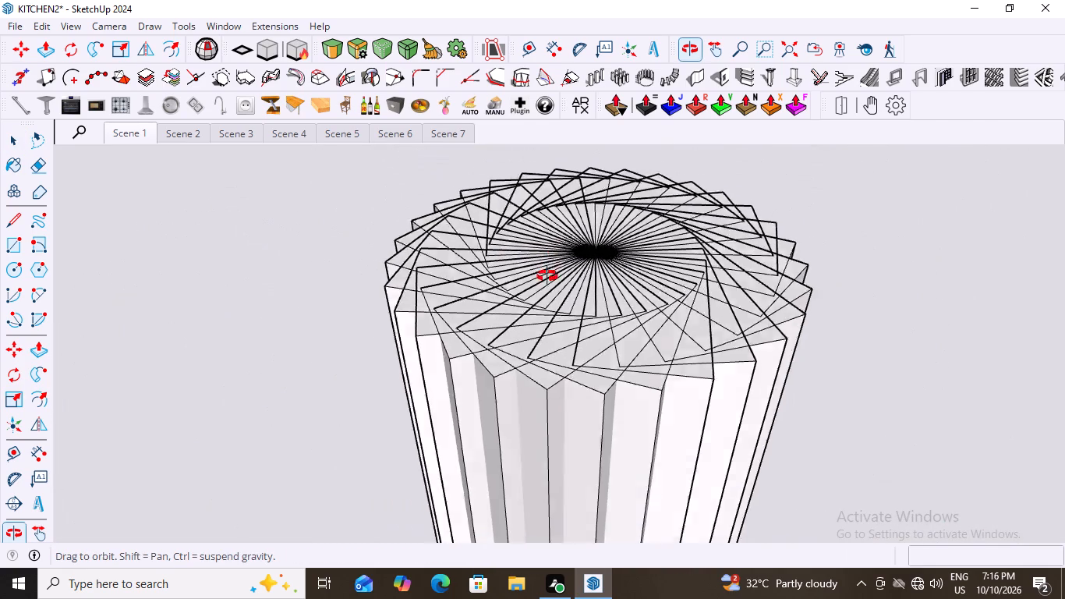
pyautogui.moveTo(547, 276); pyautogui.dragTo(432, 194, button='middle')
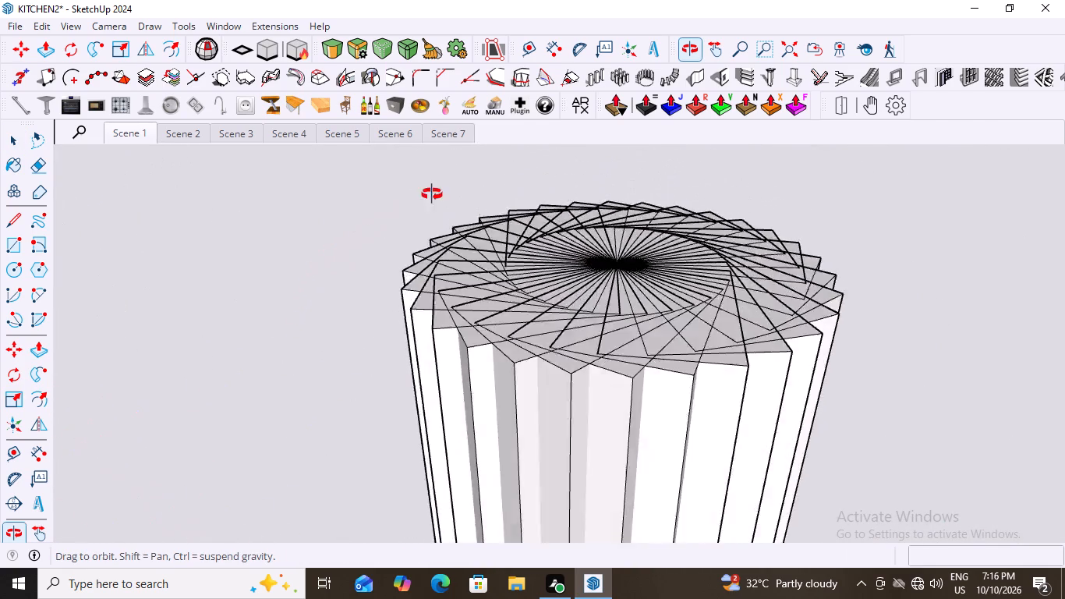
pyautogui.moveTo(432, 194); pyautogui.dragTo(581, 141, button='middle')
# Delete the whole cylindrical polar array of columns standing beyond the 10-column row.
pyautogui.scroll(-13, 596, 205)
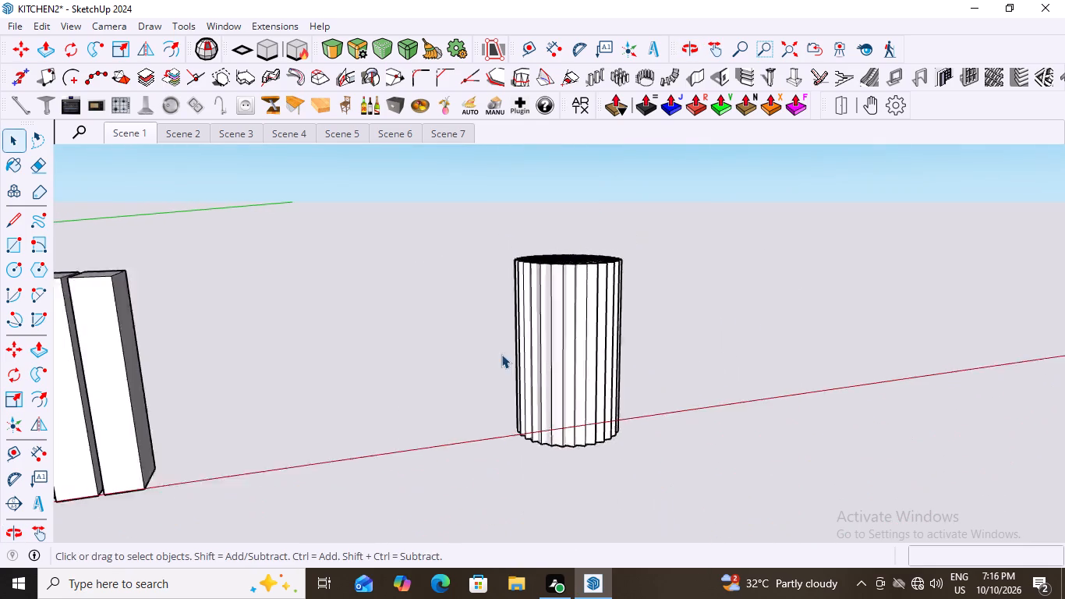
pyautogui.scroll(-6, 501, 354)
pyautogui.moveTo(550, 364); pyautogui.dragTo(490, 419, button='middle')
pyautogui.click(539, 354)
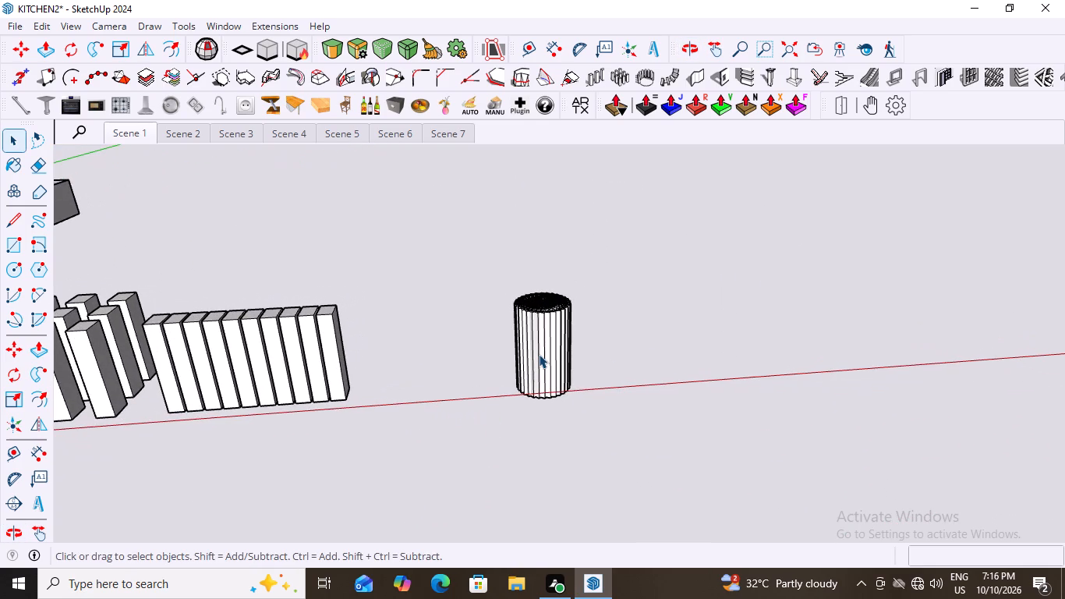
pyautogui.moveTo(639, 289); pyautogui.dragTo(494, 388)
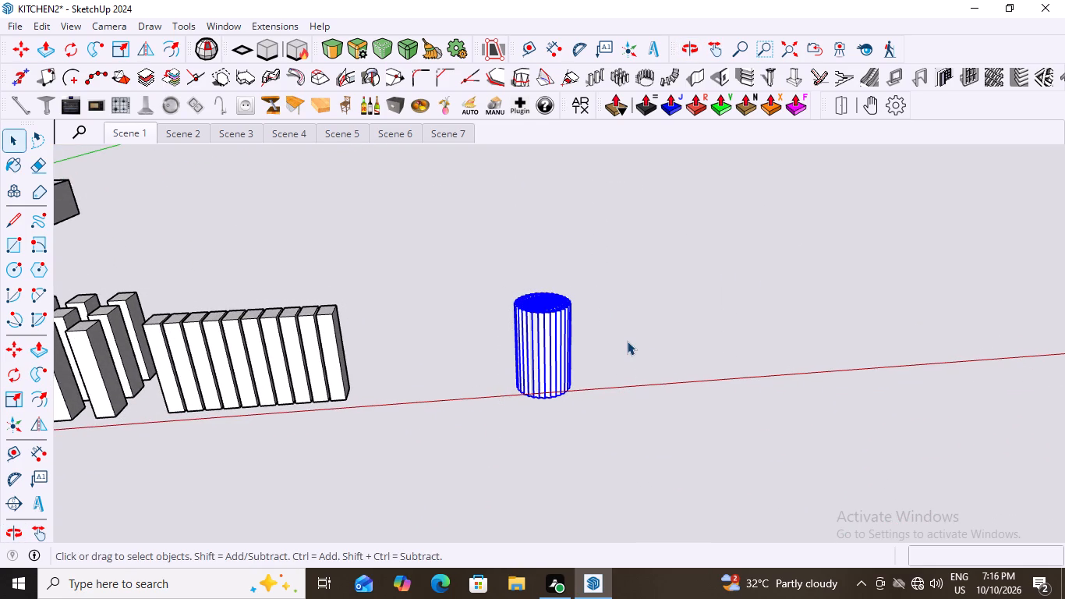
pyautogui.press('Delete')
pyautogui.scroll(-10, 700, 298)
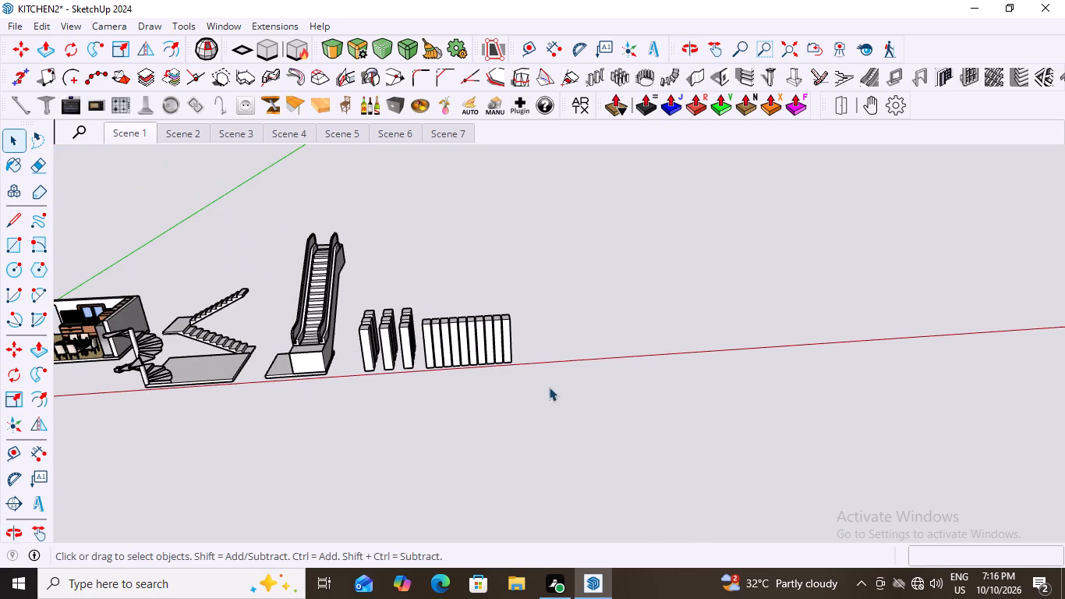
pyautogui.middleClick(525, 381)
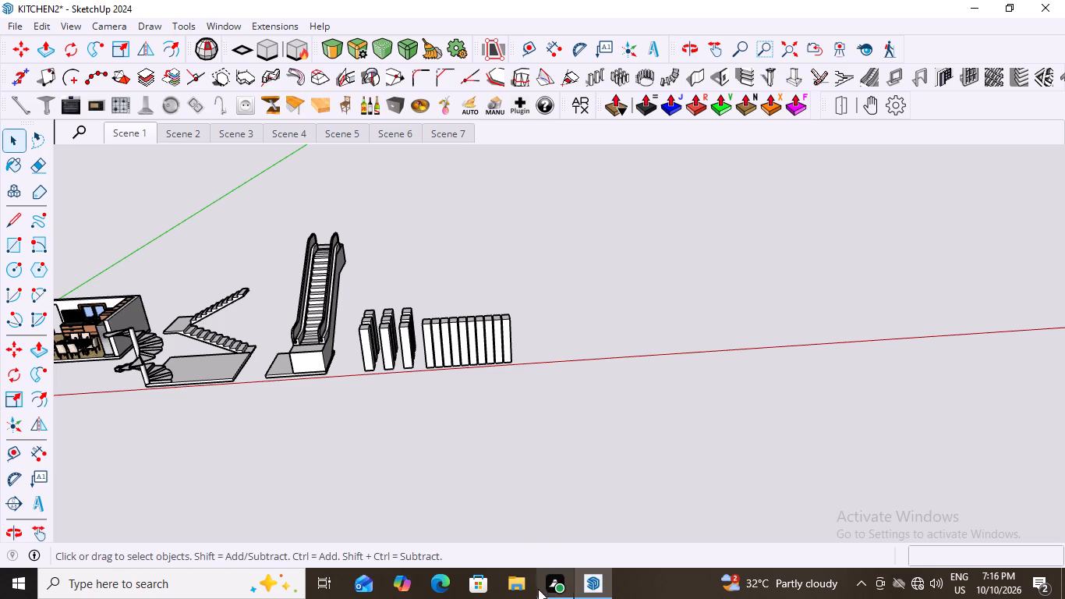
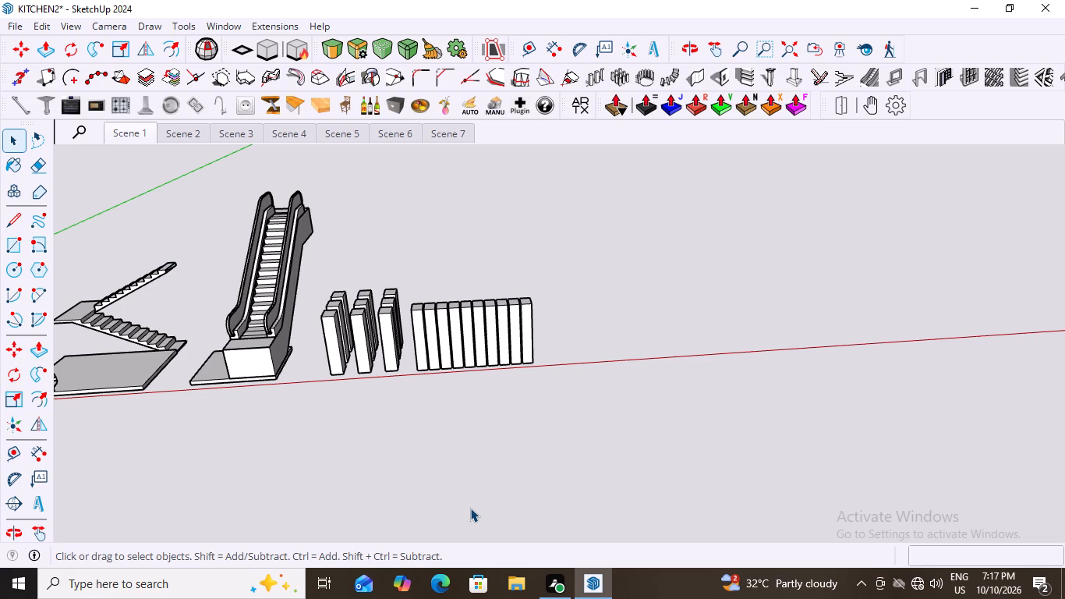
# Draw an upright rectangle about 15941 by 13625 mm in the vertical plane along the red axis, beyond the 10-column row.
pyautogui.scroll(-4, 423, 431)
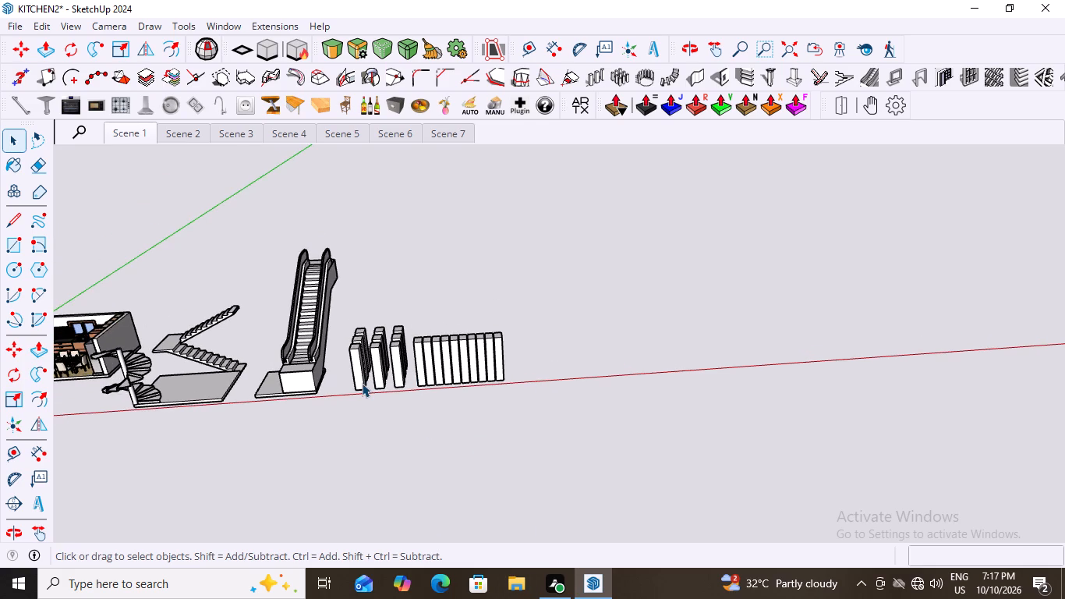
pyautogui.scroll(-6, 362, 383)
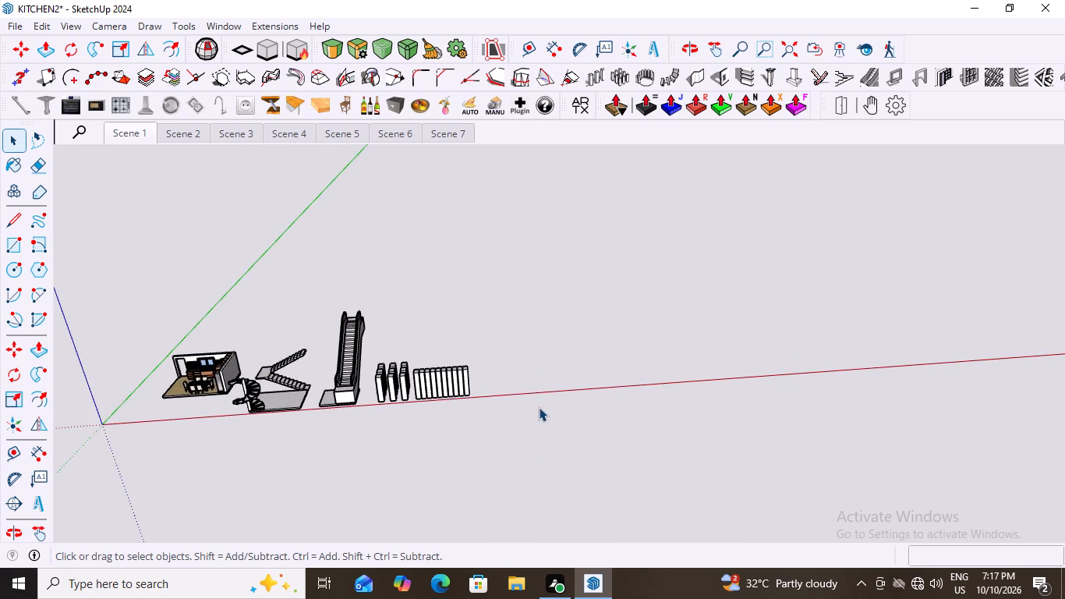
pyautogui.scroll(10, 531, 388)
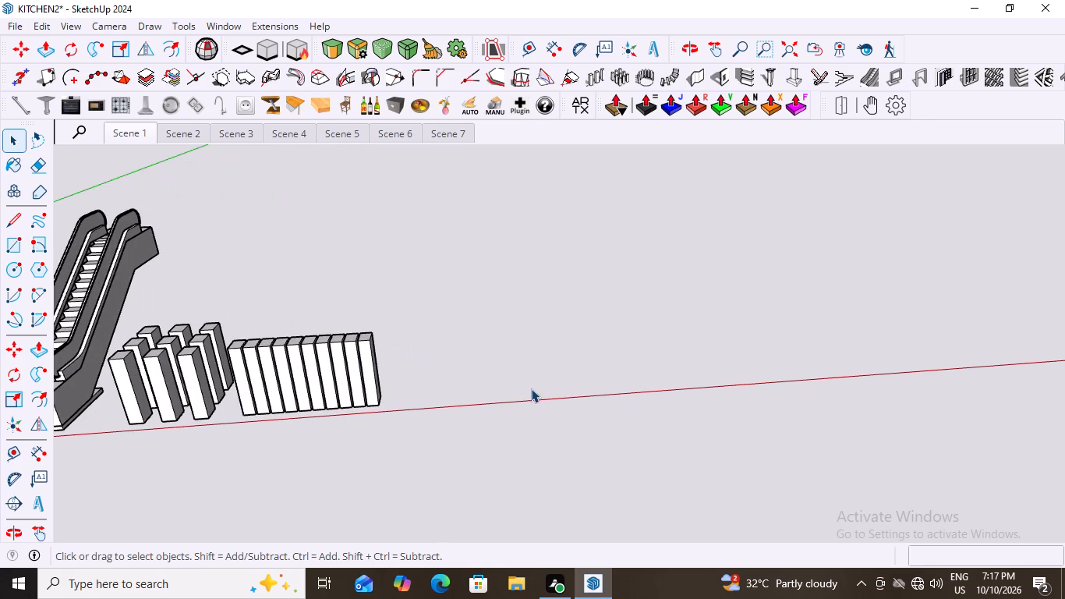
pyautogui.press('r')
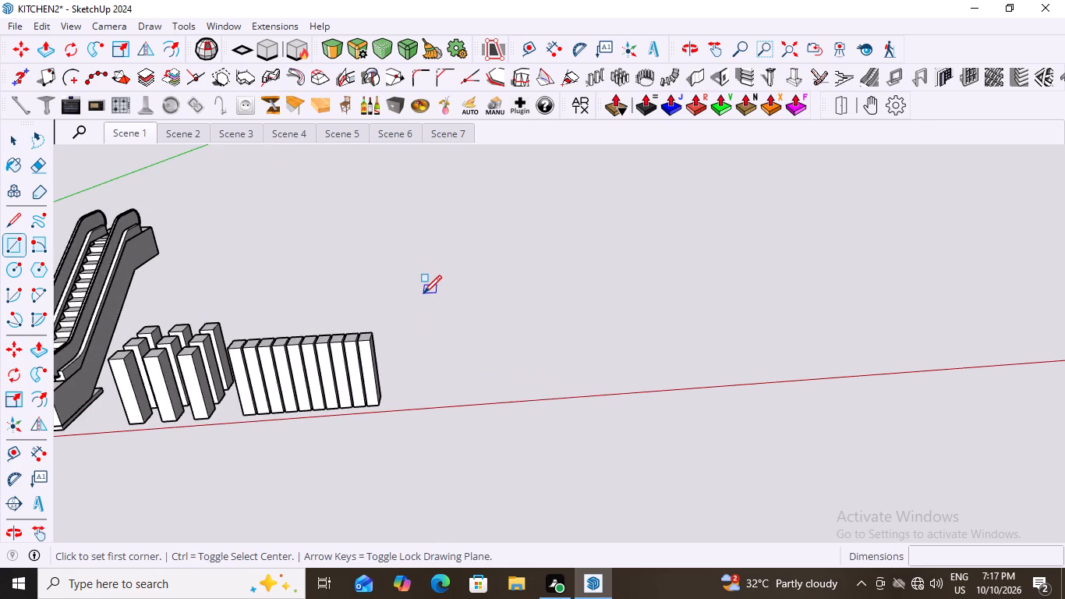
pyautogui.press('Left')
pyautogui.click(412, 225)
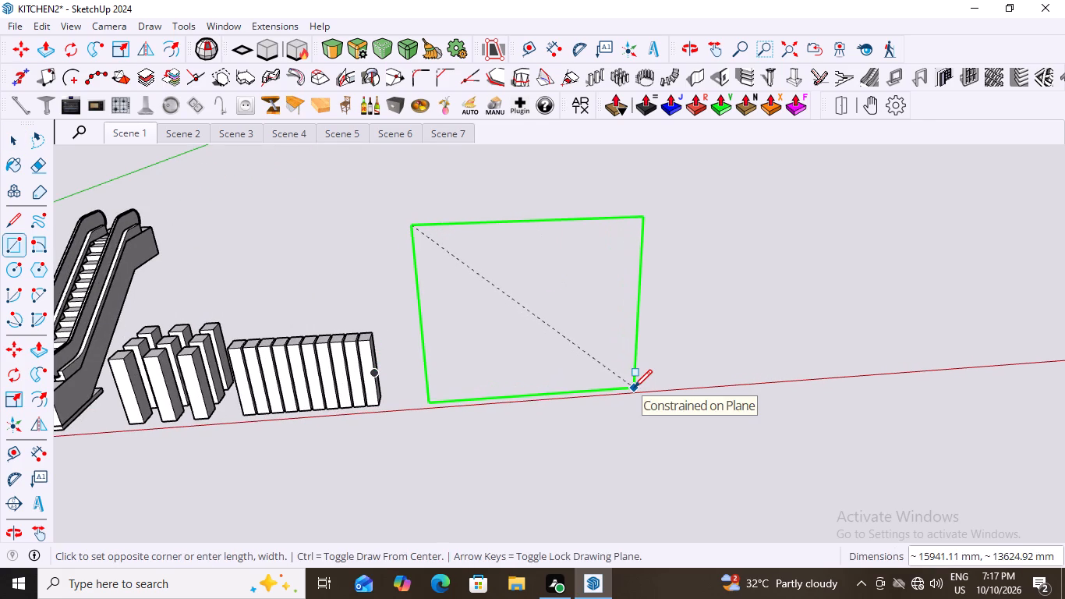
pyautogui.click(634, 388)
pyautogui.press('space')
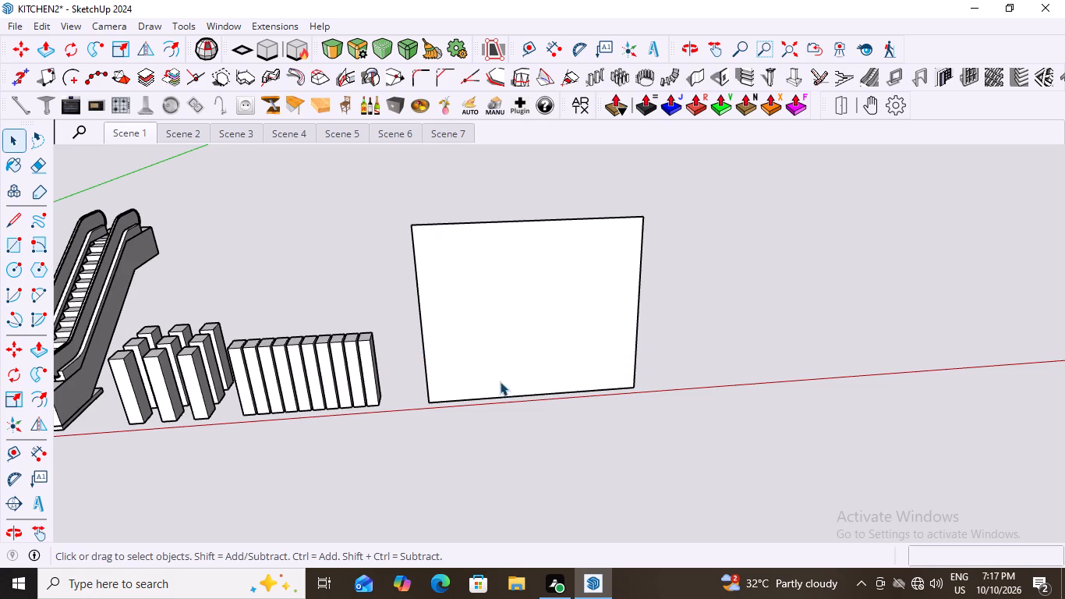
# Examine where the upright rectangle stands relative to the columns, escalator and red axis.
pyautogui.scroll(3, 508, 385)
pyautogui.scroll(-5, 508, 385)
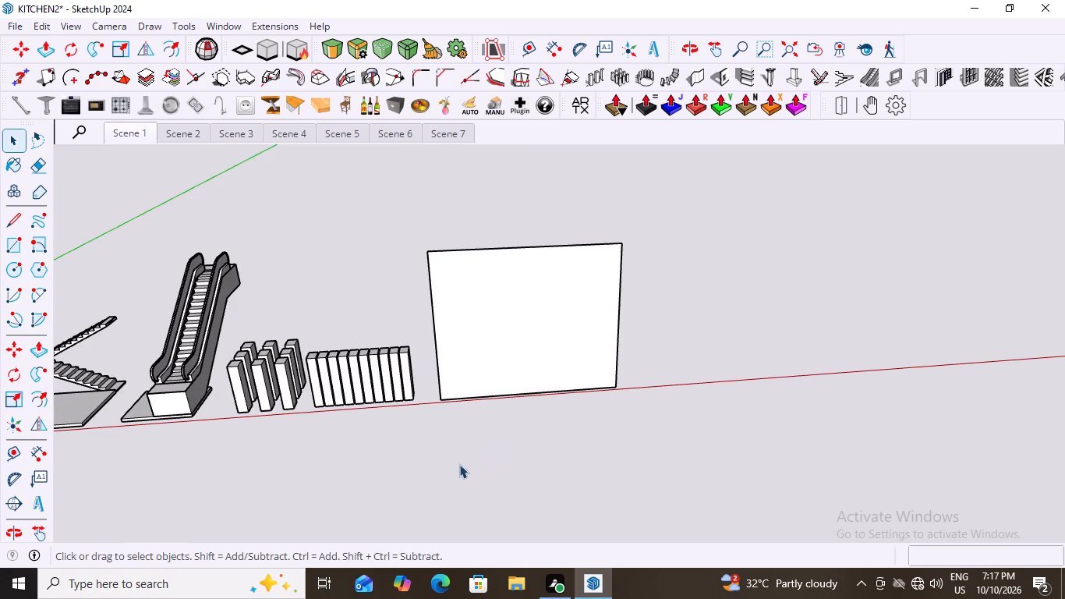
pyautogui.middleClick(284, 506)
pyautogui.scroll(-1, 284, 506)
pyautogui.moveTo(458, 395); pyautogui.dragTo(300, 452, button='middle')
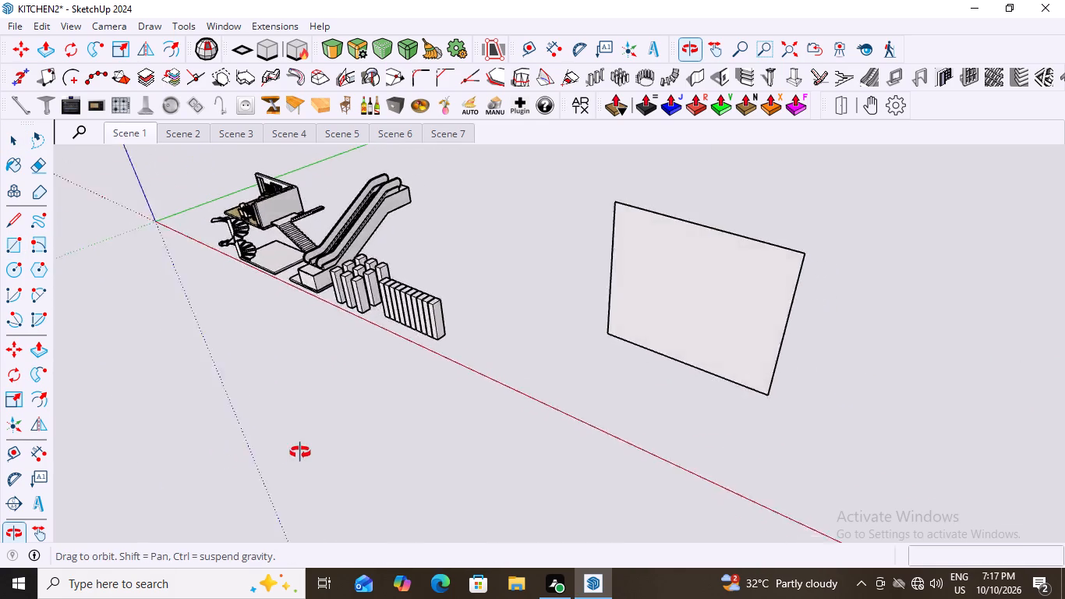
pyautogui.moveTo(300, 452); pyautogui.dragTo(445, 419, button='middle')
pyautogui.scroll(-3, 455, 434)
pyautogui.moveTo(507, 454); pyautogui.dragTo(515, 469, button='middle')
pyautogui.scroll(-1, 507, 454)
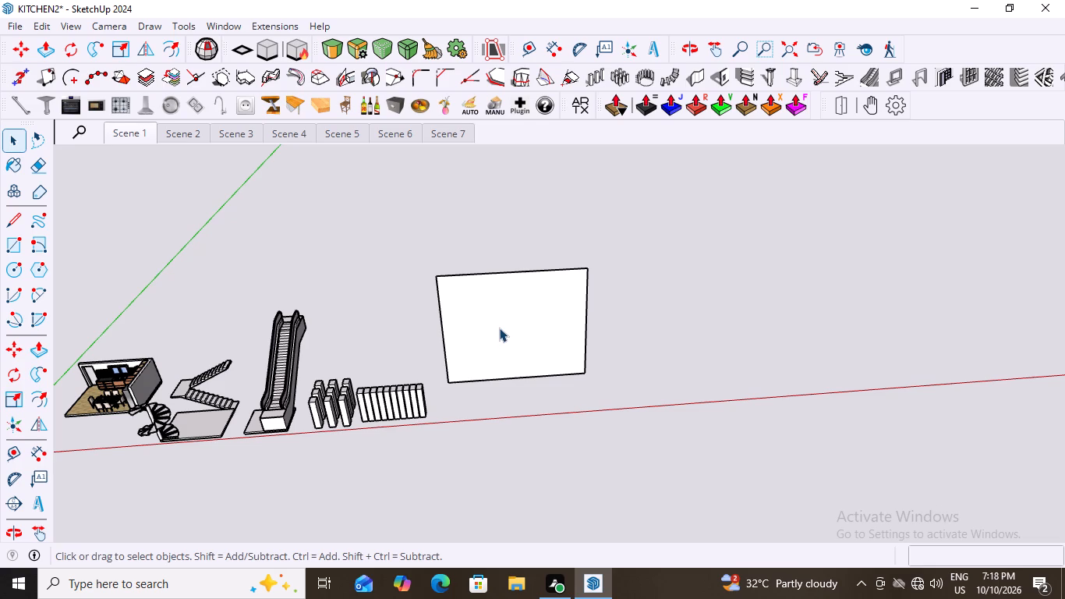
# Make a group from the upright rectangle's face and its four edges.
pyautogui.doubleClick(499, 328)
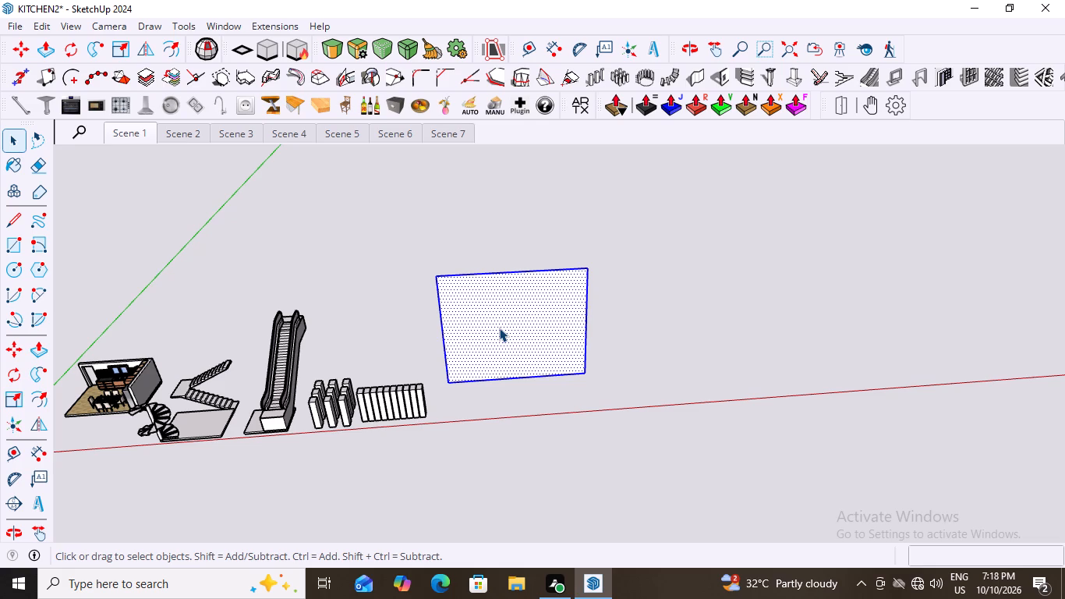
pyautogui.click(499, 328)
pyautogui.click(499, 328)
pyautogui.tripleClick(499, 328)
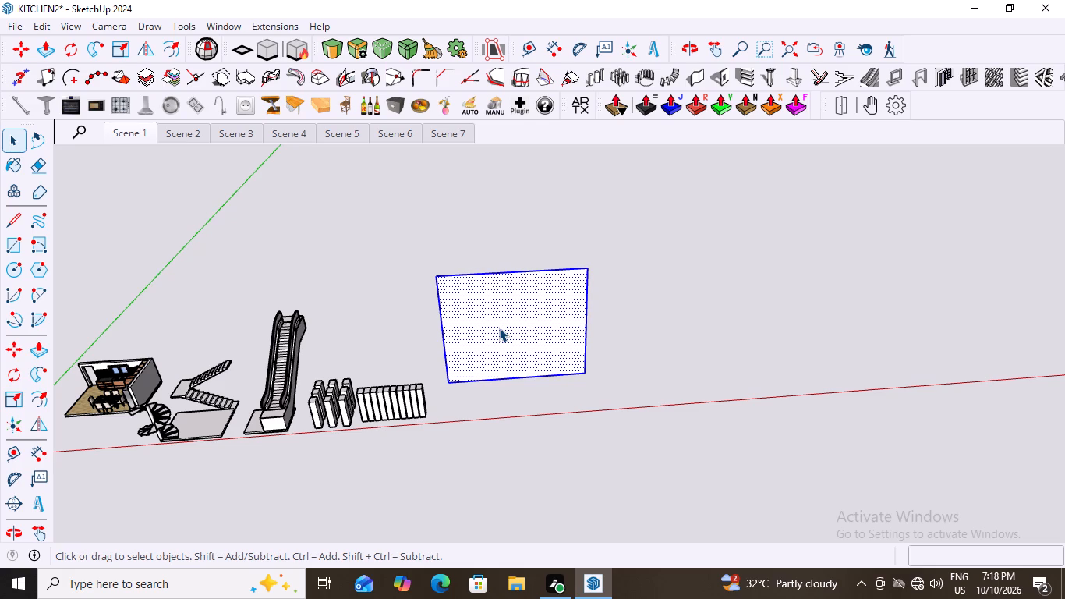
pyautogui.click(499, 328)
pyautogui.click(499, 328)
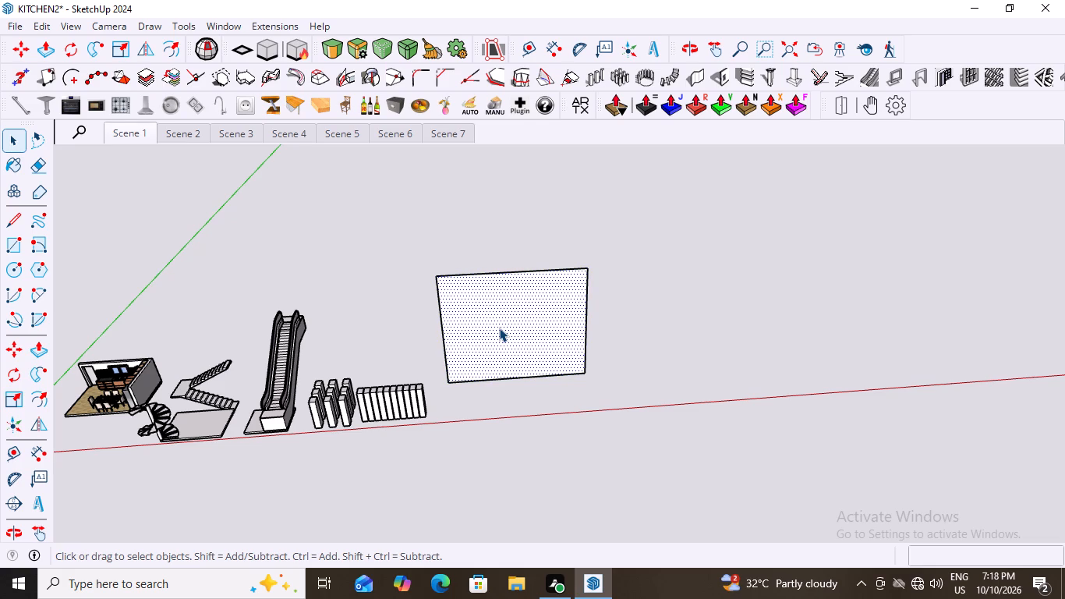
pyautogui.doubleClick(499, 328)
pyautogui.tripleClick(499, 328)
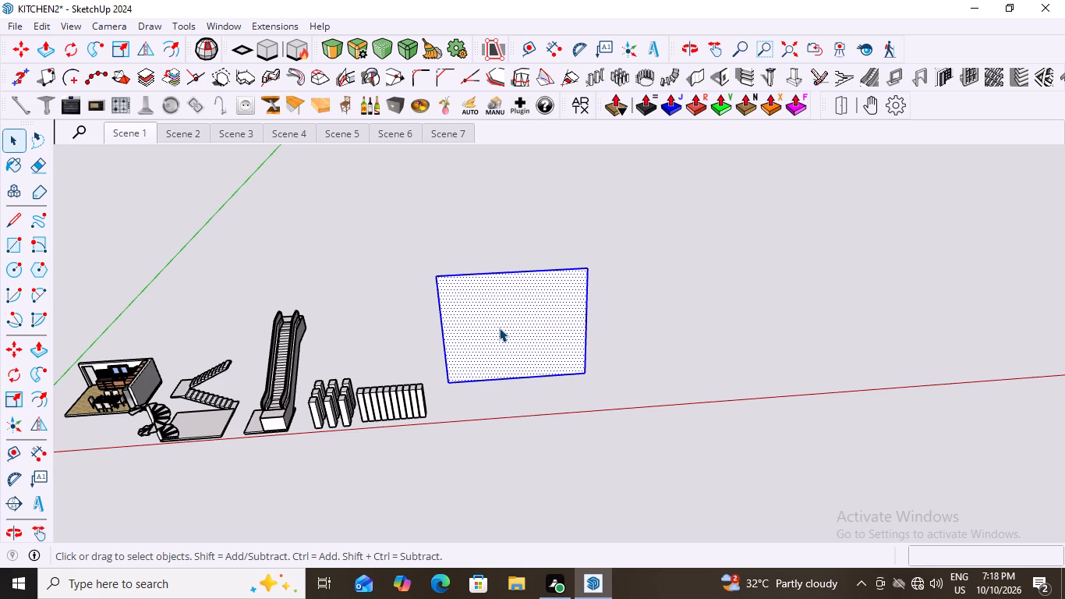
pyautogui.click(499, 328)
pyautogui.click(504, 227)
pyautogui.doubleClick(503, 298)
pyautogui.click(506, 220)
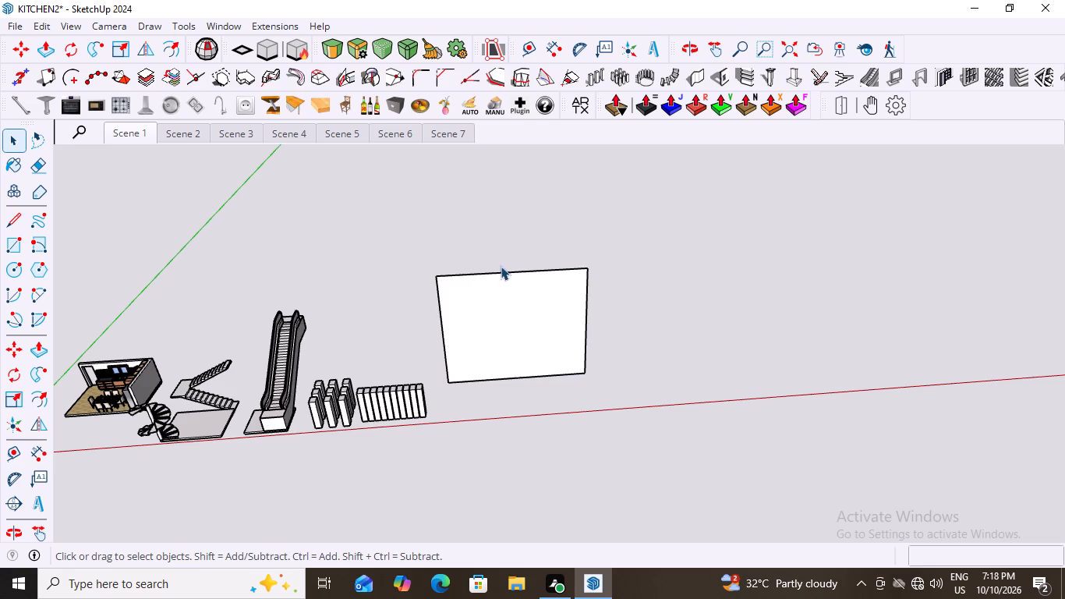
pyautogui.click(503, 294)
pyautogui.doubleClick(503, 294)
pyautogui.click(503, 294)
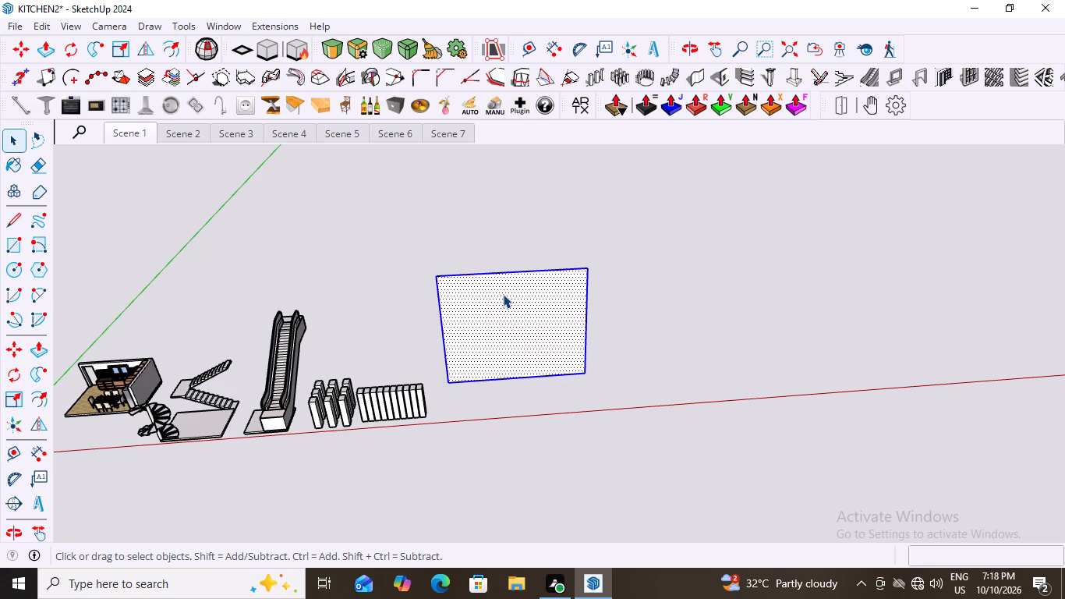
pyautogui.rightClick(503, 294)
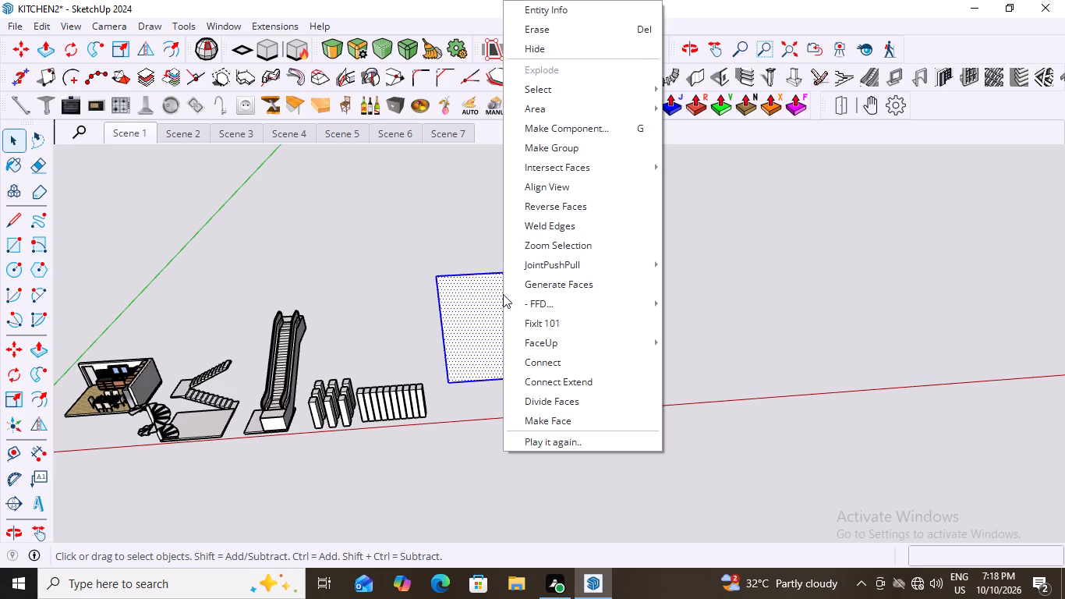
pyautogui.click(551, 152)
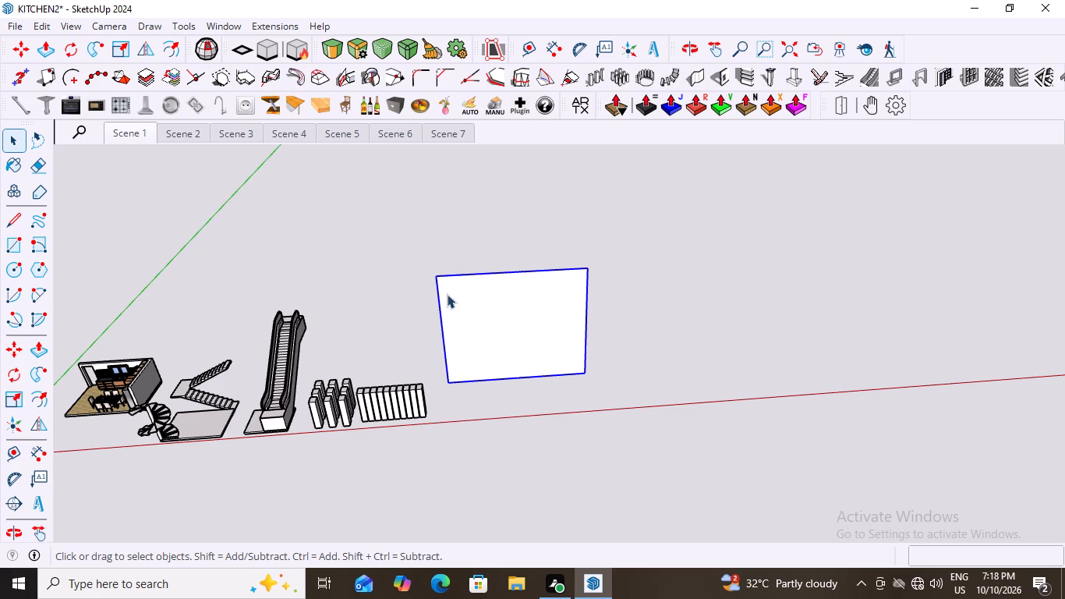
# Inside the rectangle group, push/pull the face forward about 1791 mm into a solid wall slab, and close the group.
pyautogui.scroll(2, 448, 292)
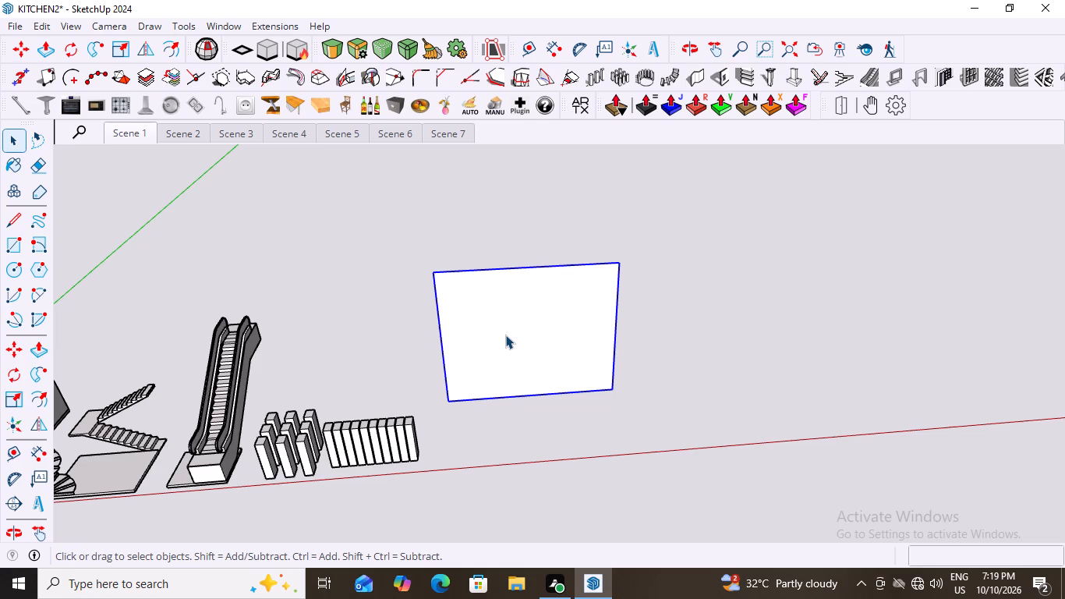
pyautogui.click(505, 335)
pyautogui.click(505, 335)
pyautogui.click(505, 335)
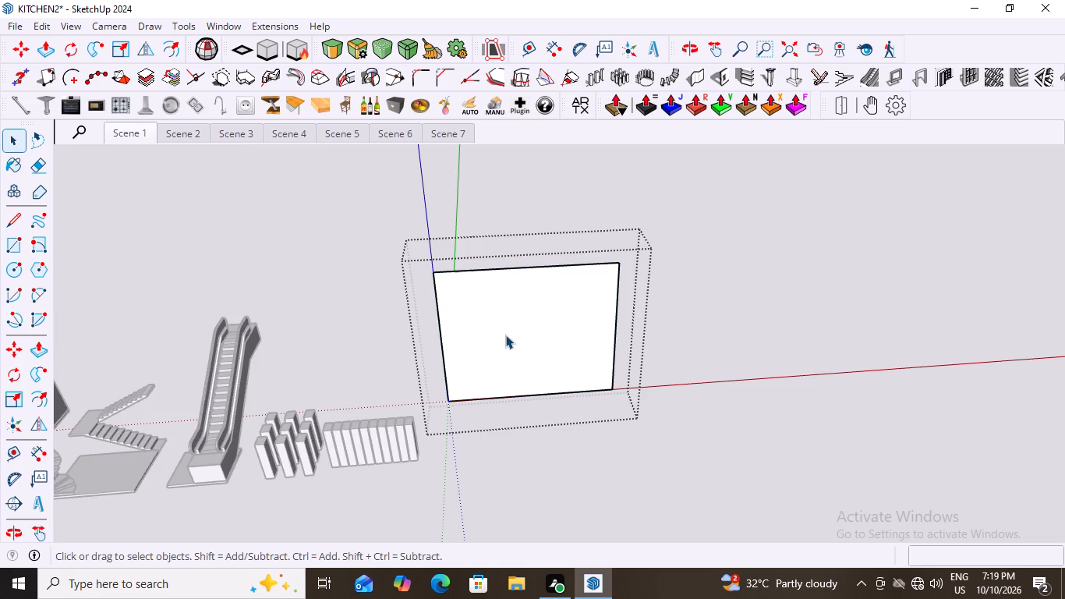
pyautogui.press('p')
pyautogui.click(505, 335)
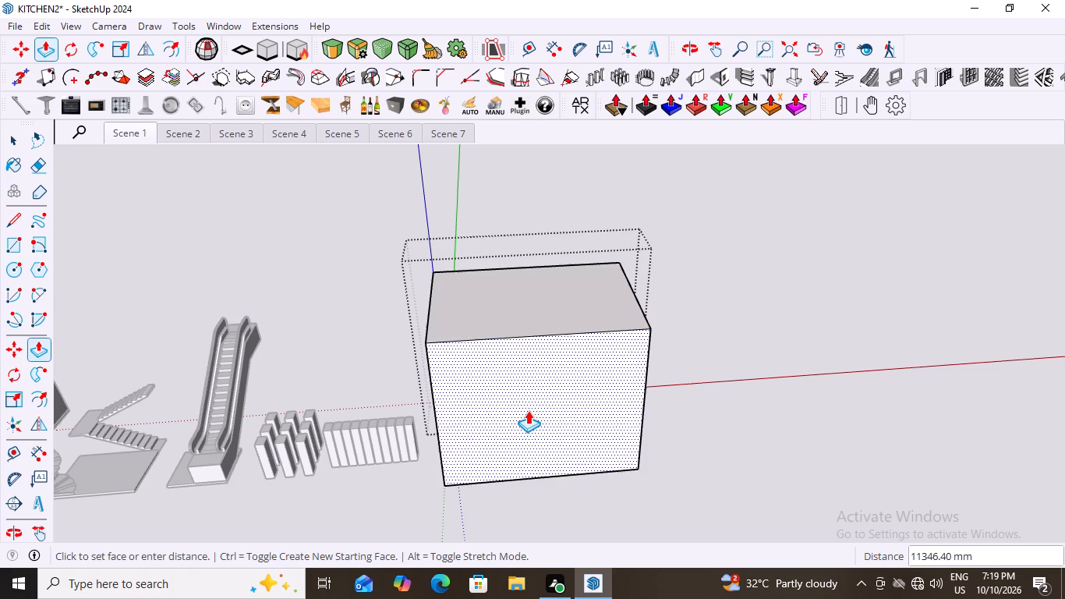
pyautogui.scroll(-6, 528, 410)
pyautogui.moveTo(578, 399); pyautogui.dragTo(335, 420, button='middle')
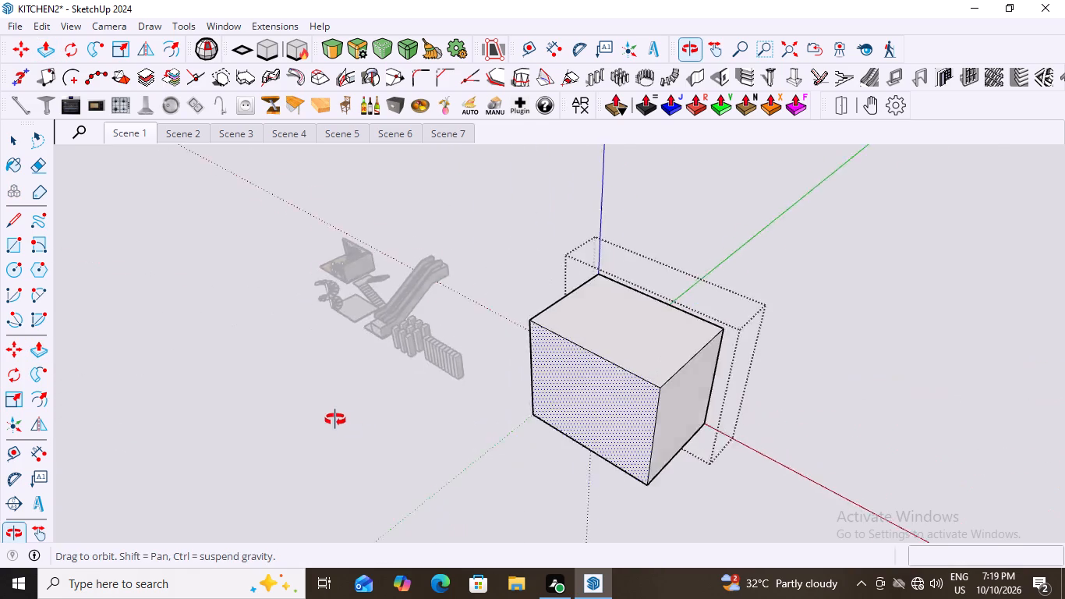
pyautogui.moveTo(335, 420); pyautogui.dragTo(360, 413, button='middle')
pyautogui.scroll(3, 670, 396)
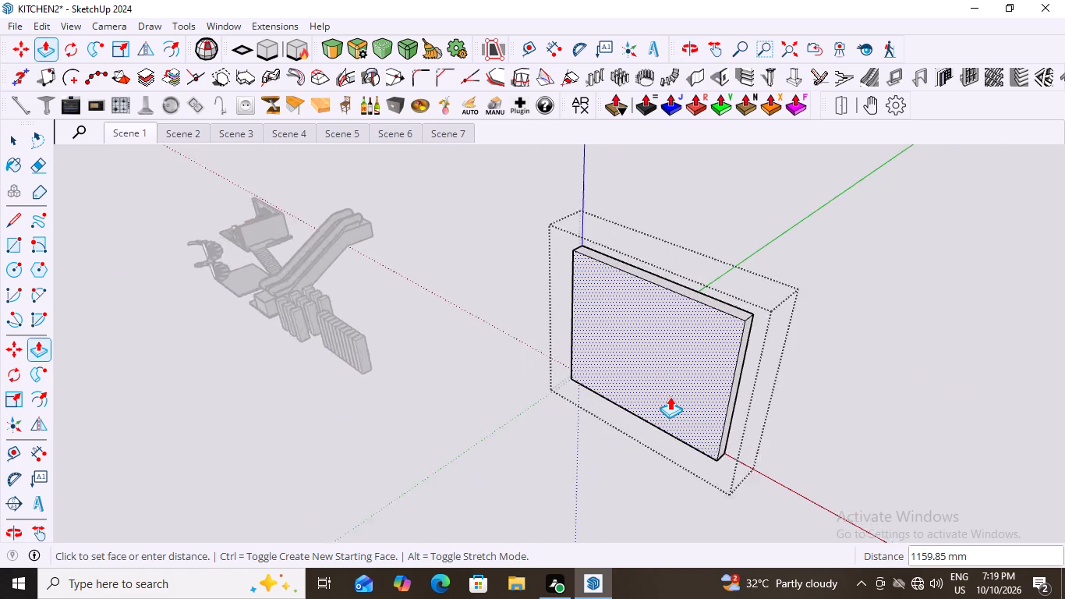
pyautogui.scroll(3, 670, 396)
pyautogui.scroll(-3, 670, 396)
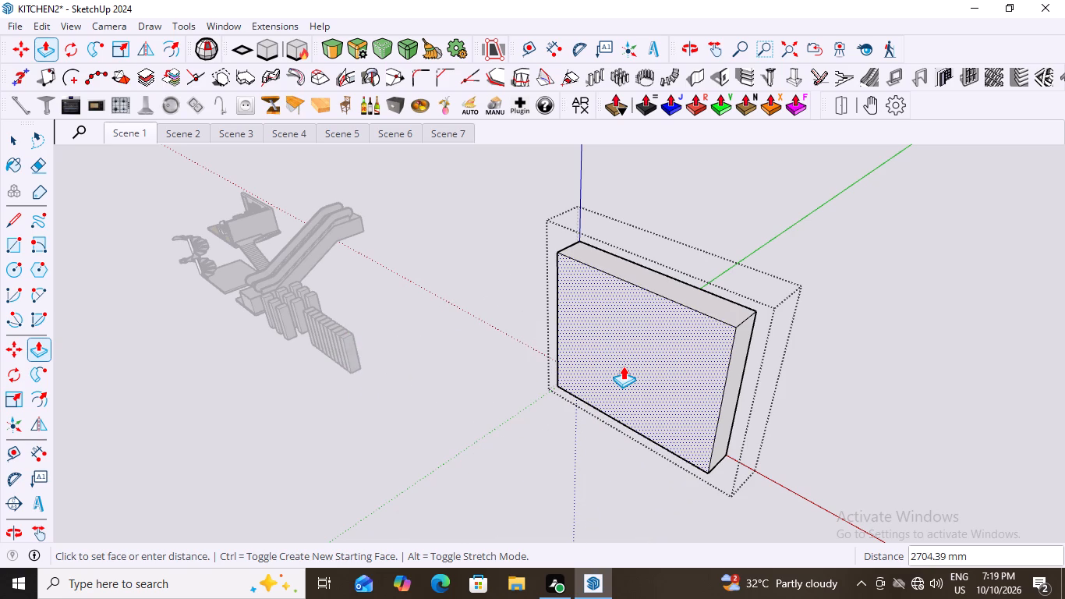
pyautogui.click(634, 366)
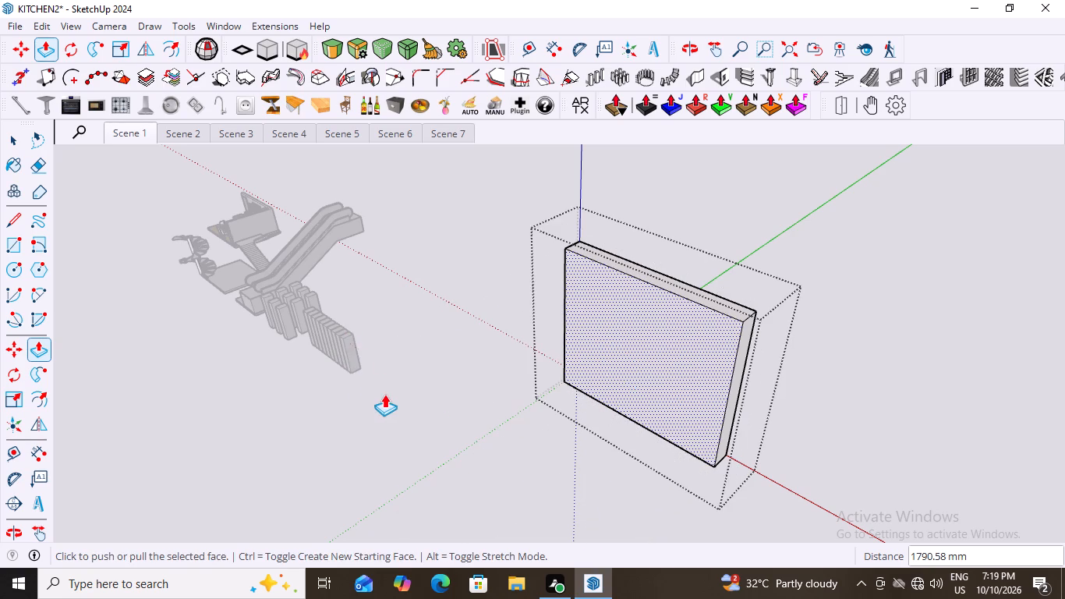
pyautogui.scroll(-7, 384, 394)
pyautogui.moveTo(500, 453); pyautogui.dragTo(714, 375, button='middle')
pyautogui.press('space')
pyautogui.click(718, 317)
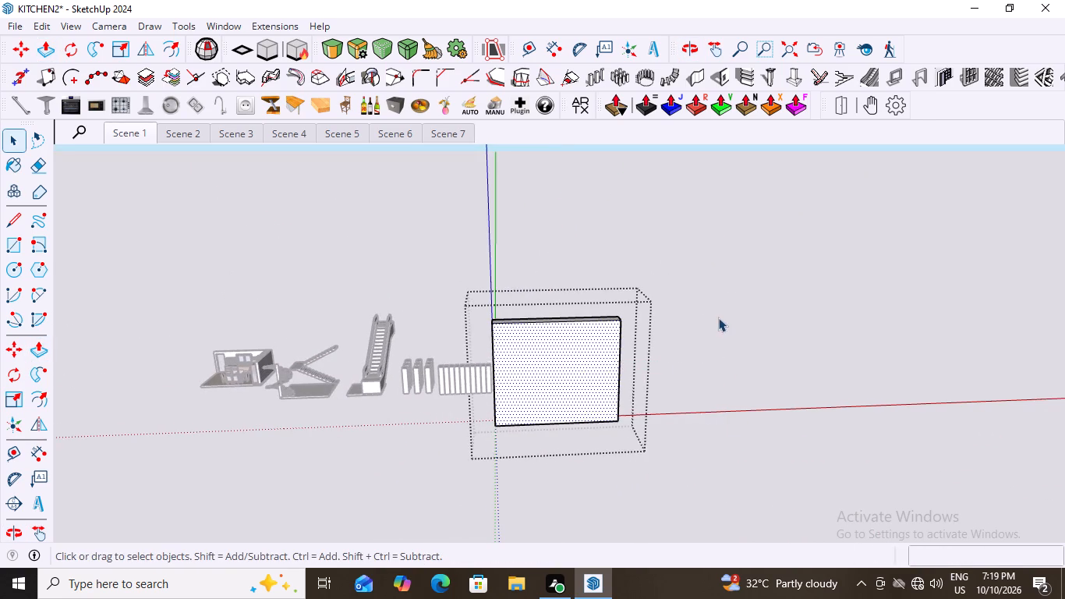
# Create a rectangular 1001bit window frame on the wall slab's front face, 150 mm deep and 30 mm wide, located at the back.
pyautogui.moveTo(599, 404); pyautogui.dragTo(573, 512, button='middle')
pyautogui.scroll(3, 540, 273)
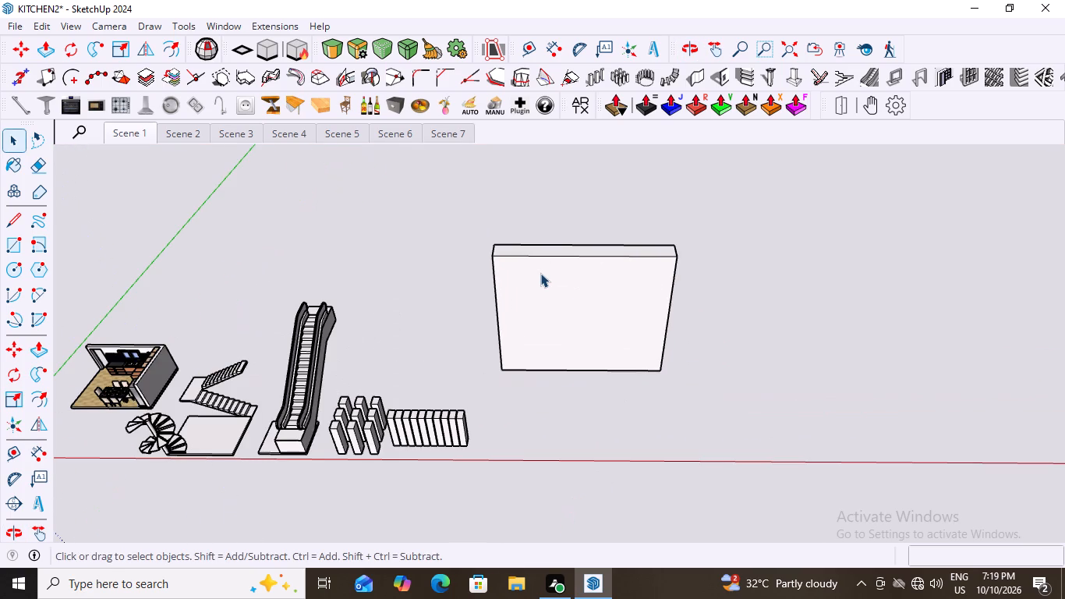
pyautogui.click(567, 313)
pyautogui.doubleClick(567, 313)
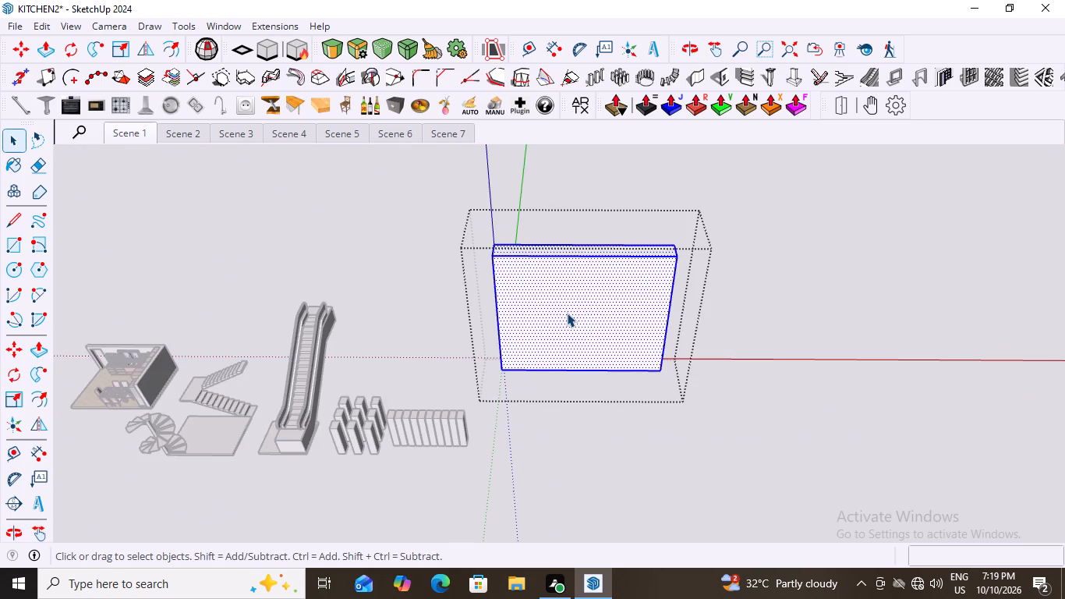
pyautogui.click(567, 313)
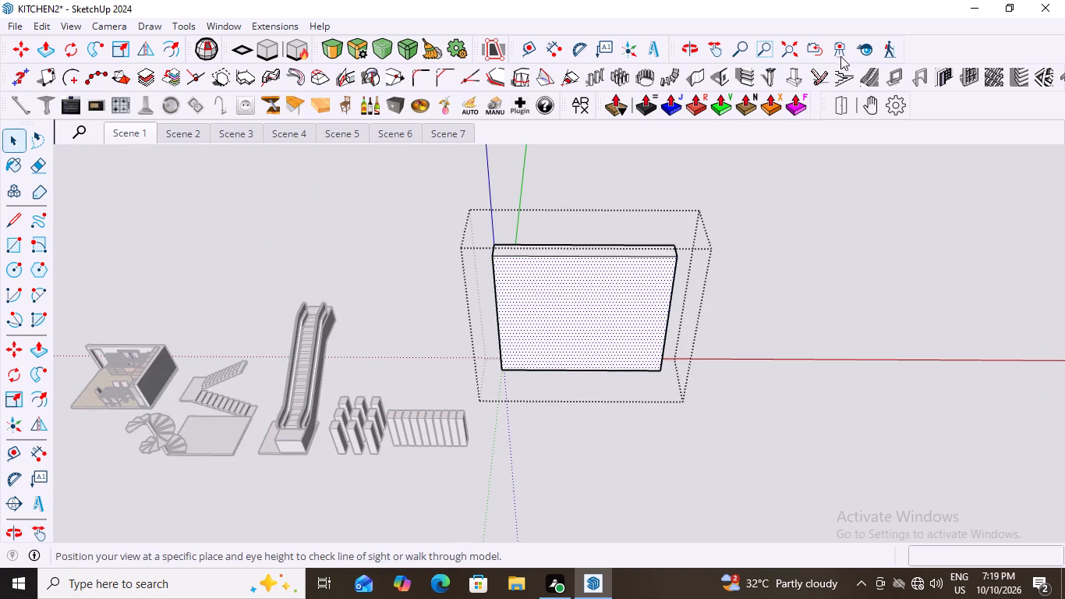
pyautogui.click(897, 82)
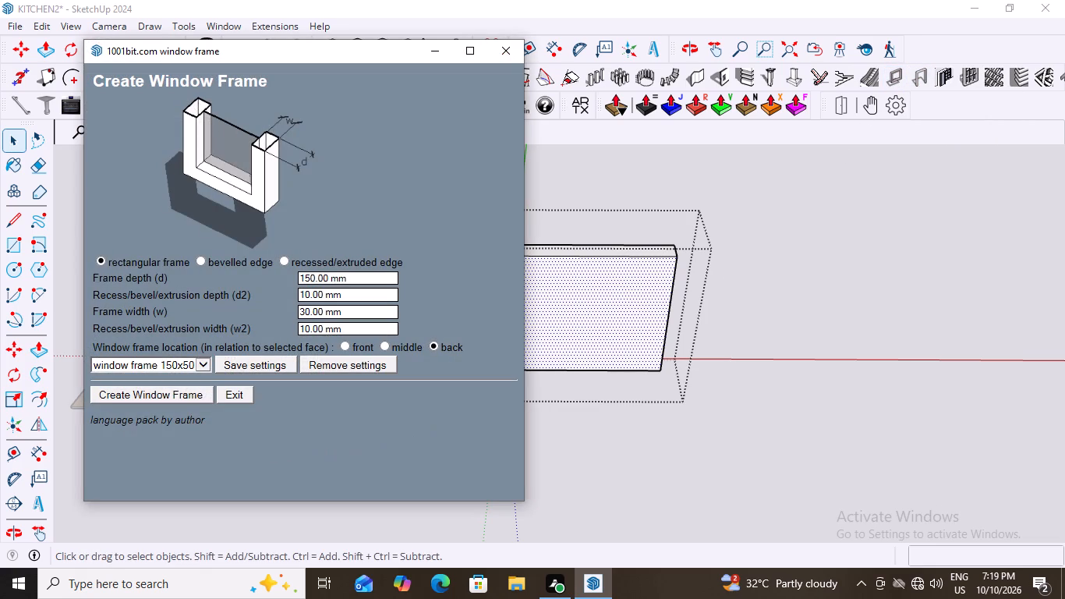
pyautogui.click(131, 394)
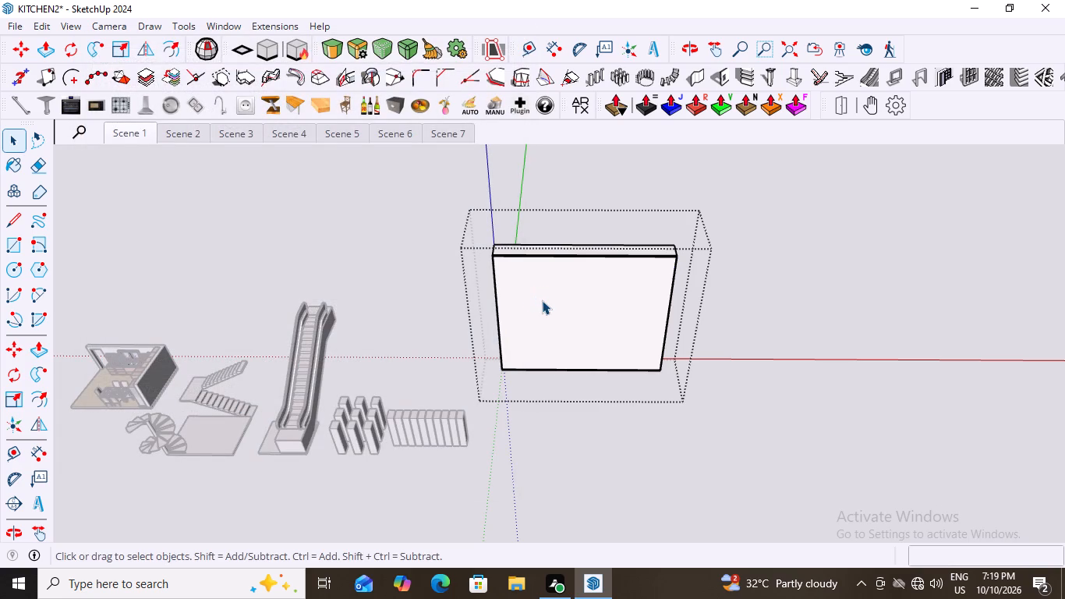
# Select the window frame on the wall slab and examine it from several sides.
pyautogui.click(542, 300)
pyautogui.scroll(2, 552, 317)
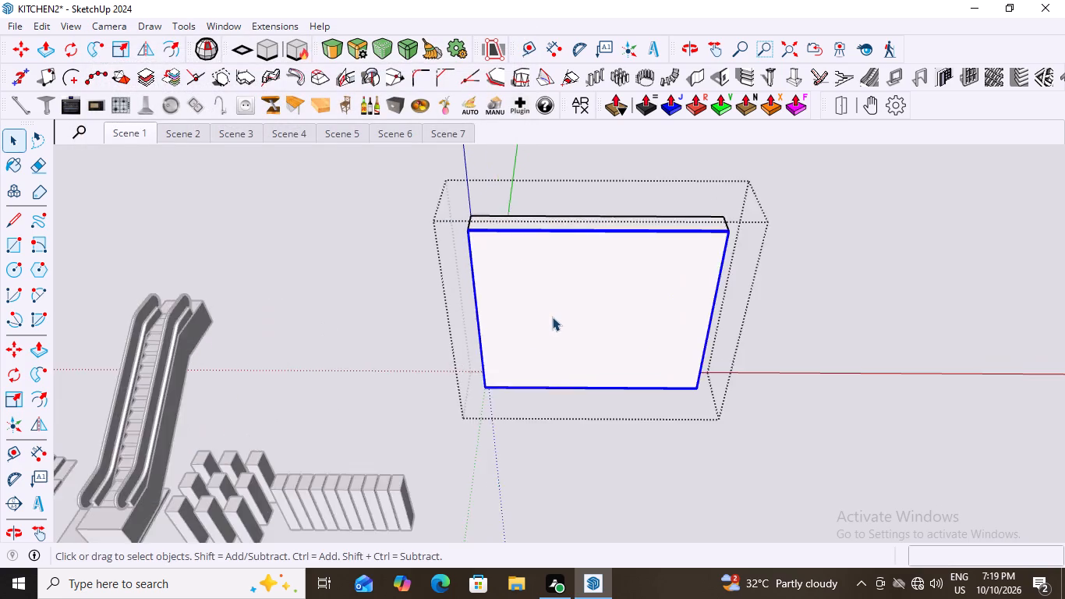
pyautogui.scroll(3, 552, 317)
pyautogui.moveTo(624, 304); pyautogui.dragTo(403, 222, button='middle')
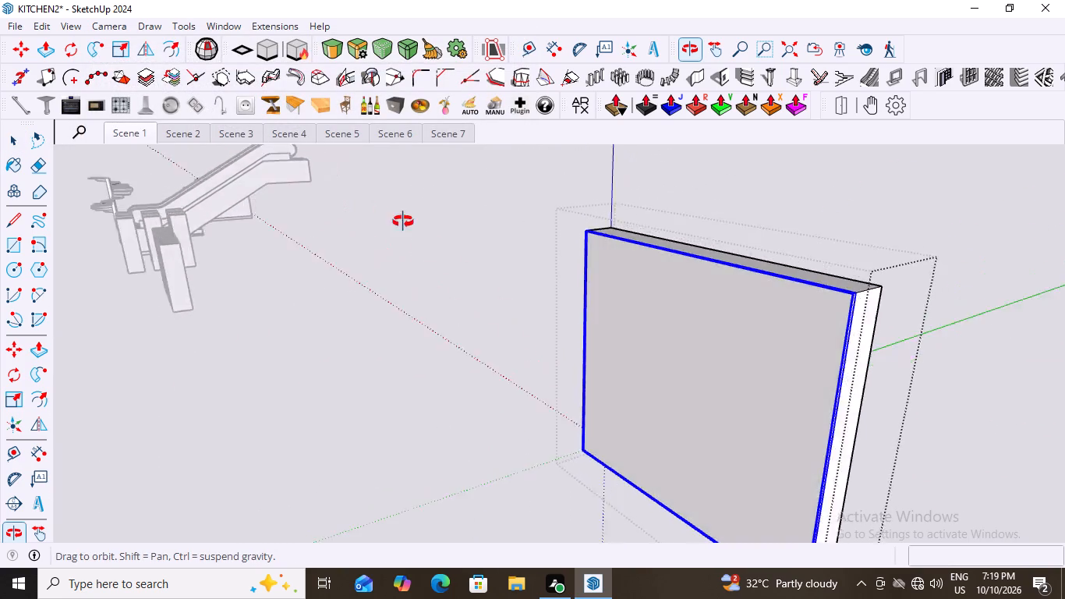
pyautogui.moveTo(403, 222); pyautogui.dragTo(904, 367, button='middle')
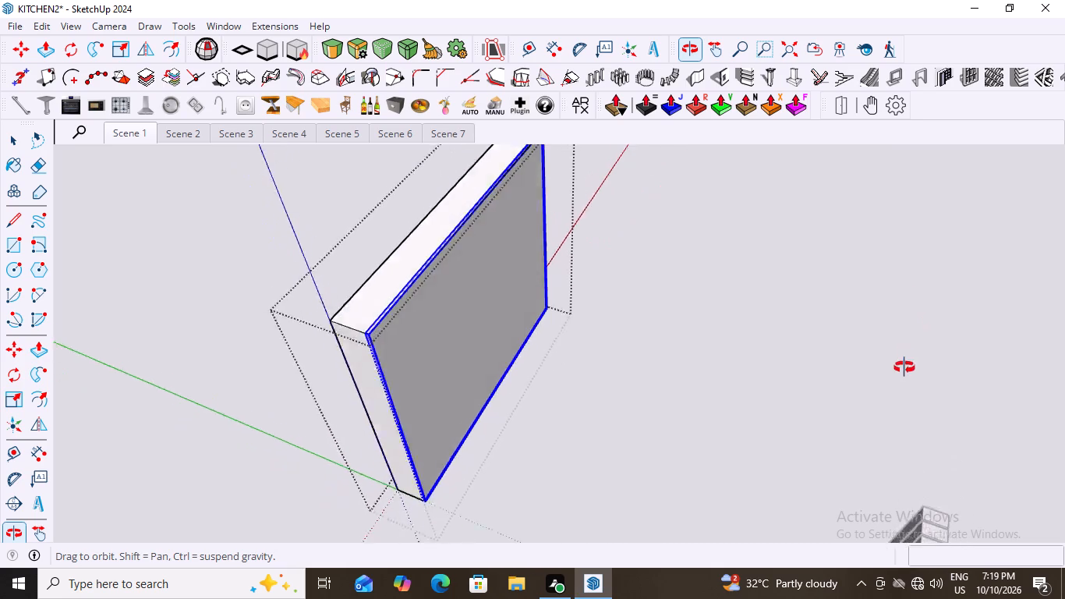
pyautogui.moveTo(904, 367); pyautogui.dragTo(444, 307, button='middle')
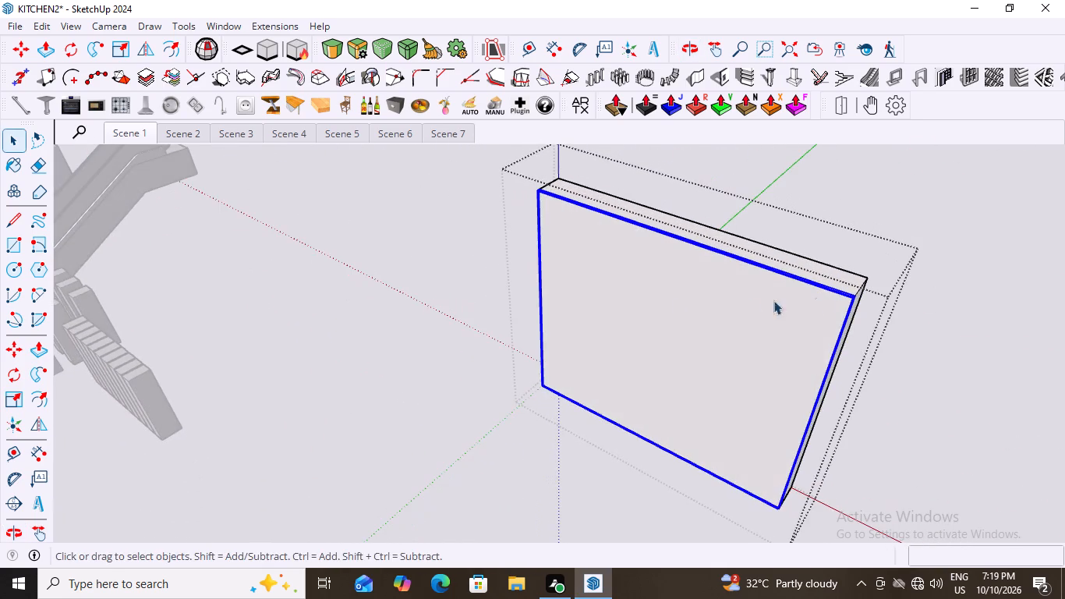
# Examine the window frame's edges, depth and lower corners against the wall slab from several angles.
pyautogui.moveTo(831, 297); pyautogui.dragTo(696, 278, button='middle')
pyautogui.scroll(-5, 696, 278)
pyautogui.scroll(20, 770, 401)
pyautogui.scroll(4, 770, 401)
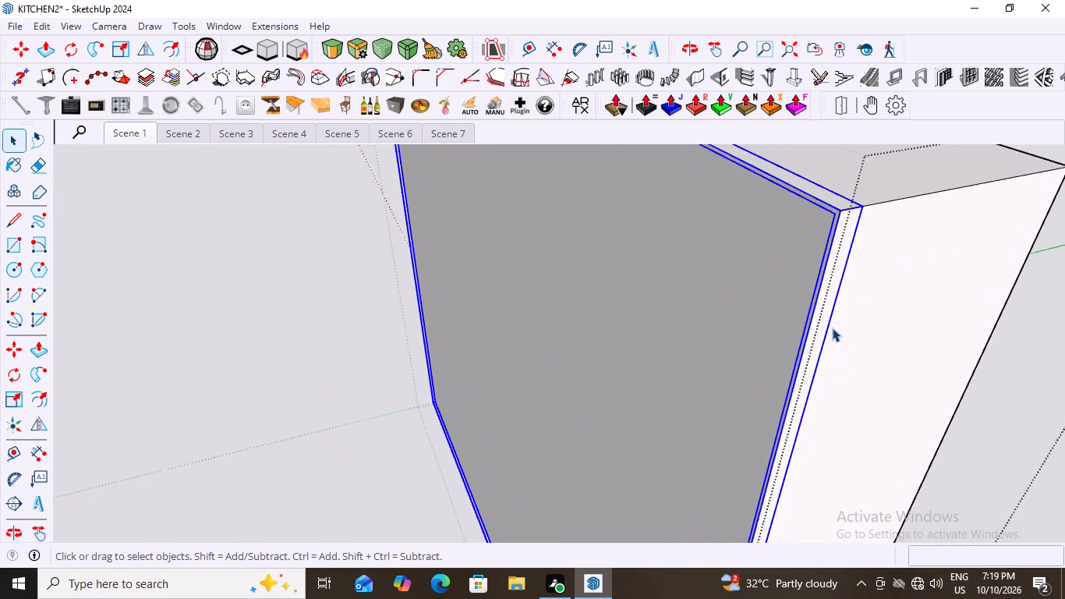
pyautogui.scroll(2, 832, 328)
pyautogui.scroll(-2, 832, 328)
pyautogui.scroll(-8, 613, 355)
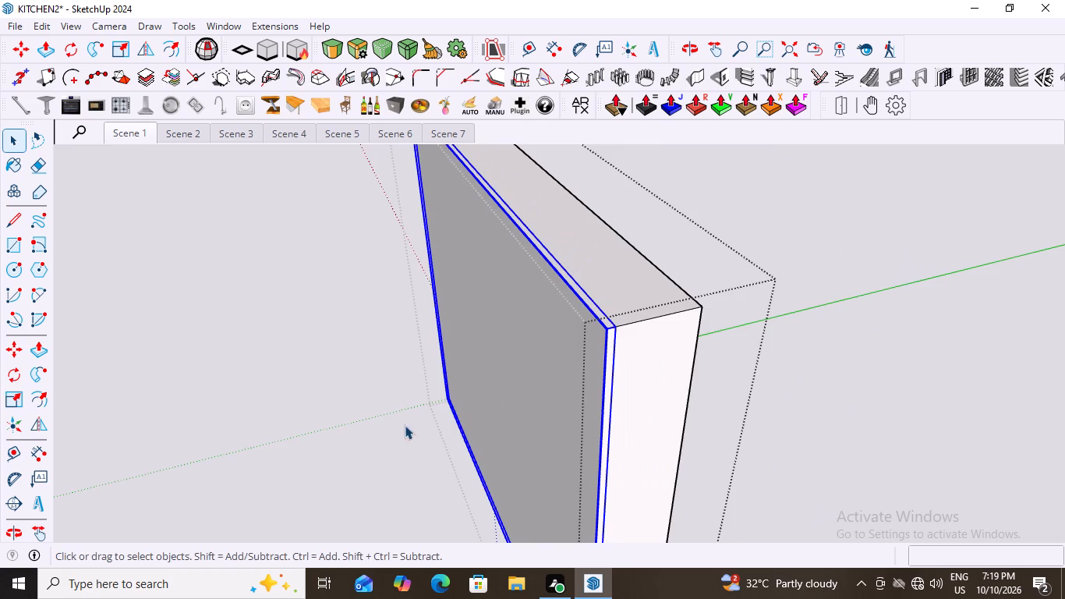
pyautogui.moveTo(405, 425); pyautogui.dragTo(593, 462, button='middle')
pyautogui.scroll(-11, 642, 434)
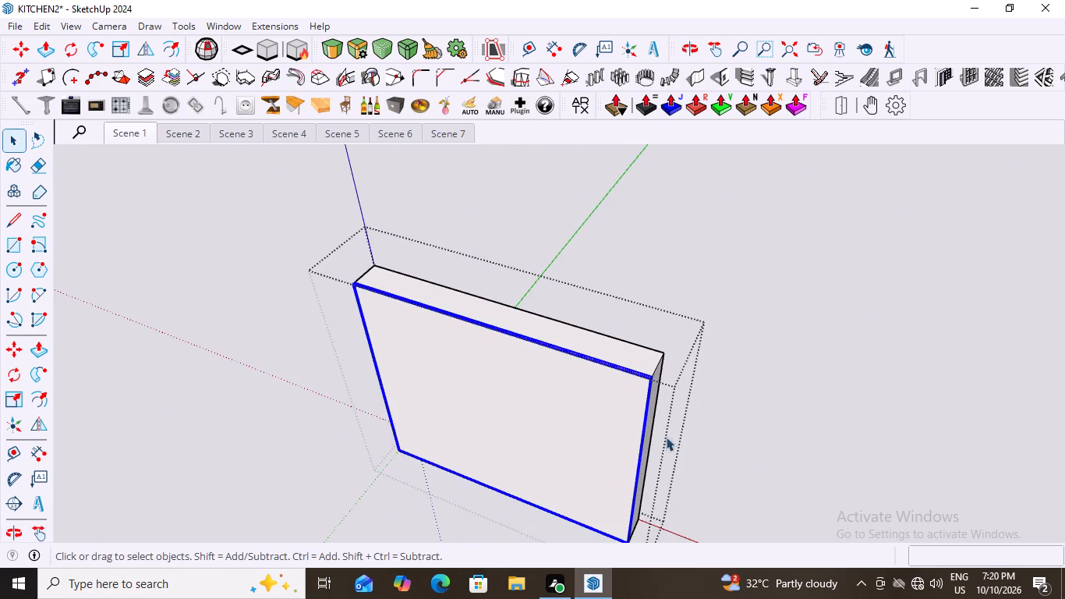
pyautogui.scroll(17, 550, 368)
pyautogui.moveTo(722, 454); pyautogui.dragTo(575, 402, button='middle')
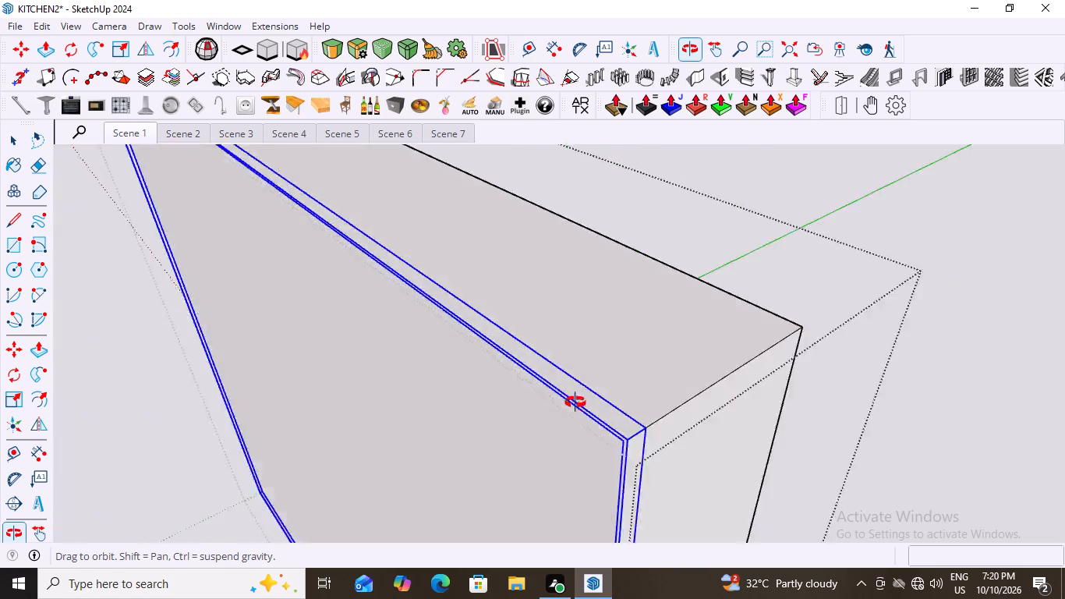
pyautogui.moveTo(575, 402); pyautogui.dragTo(588, 323, button='middle')
pyautogui.scroll(-9, 601, 399)
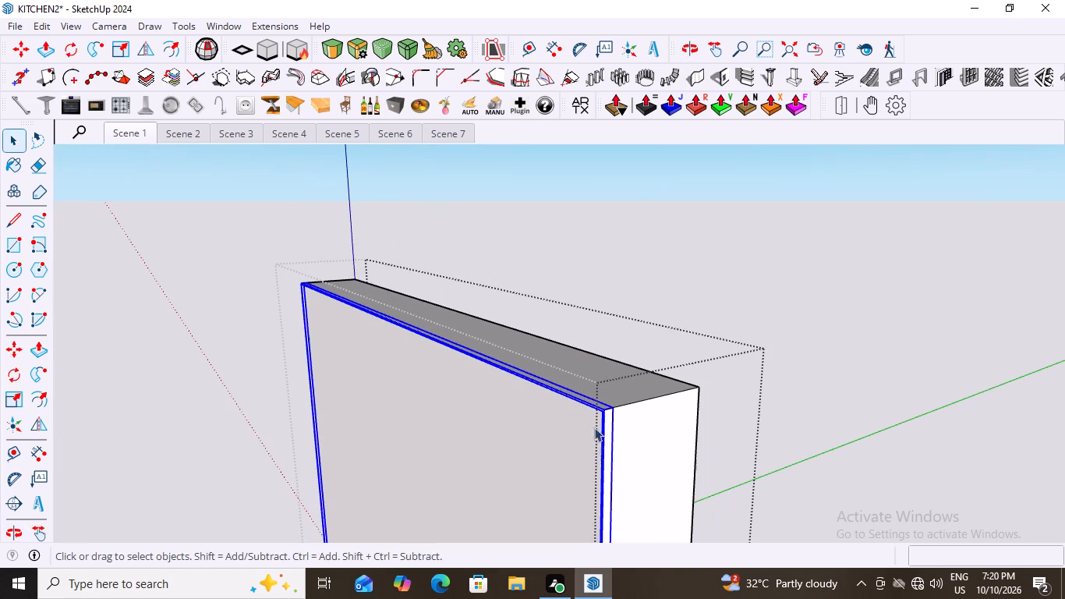
pyautogui.scroll(-8, 578, 402)
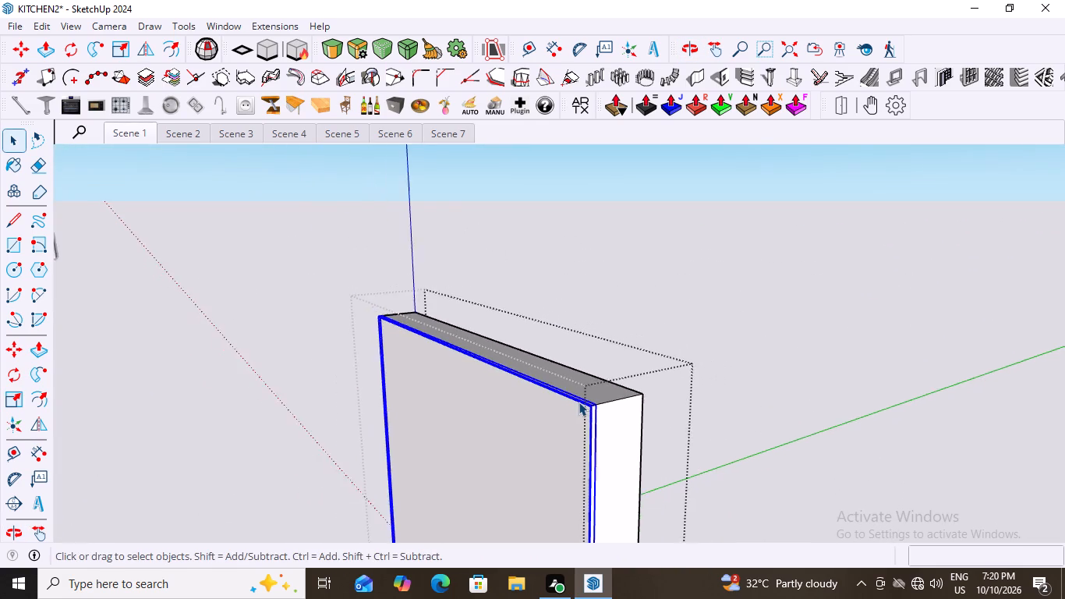
pyautogui.scroll(-16, 578, 402)
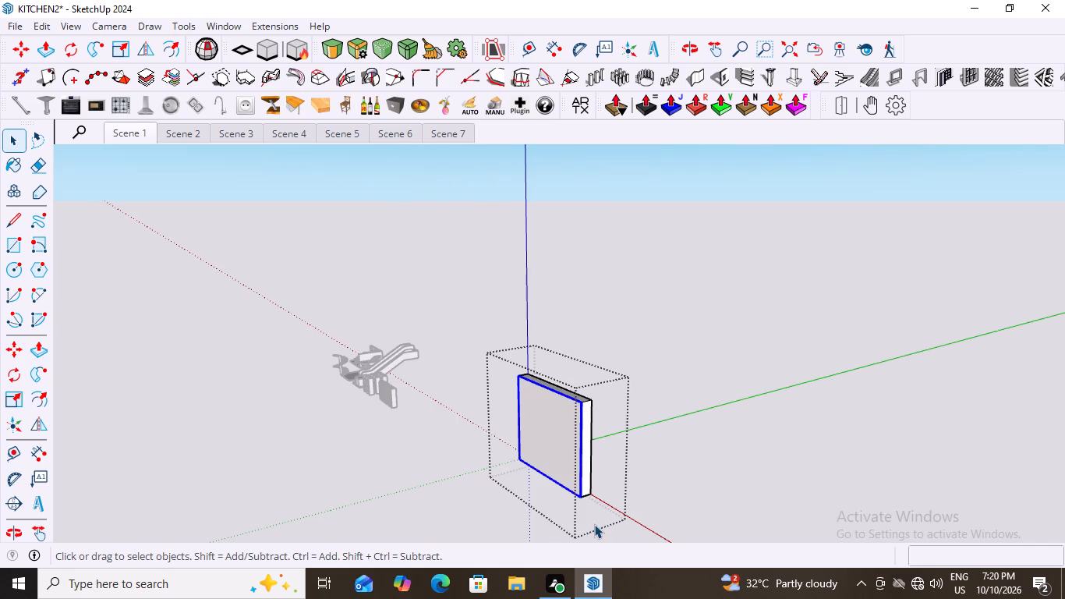
pyautogui.scroll(10, 574, 533)
pyautogui.scroll(6, 565, 442)
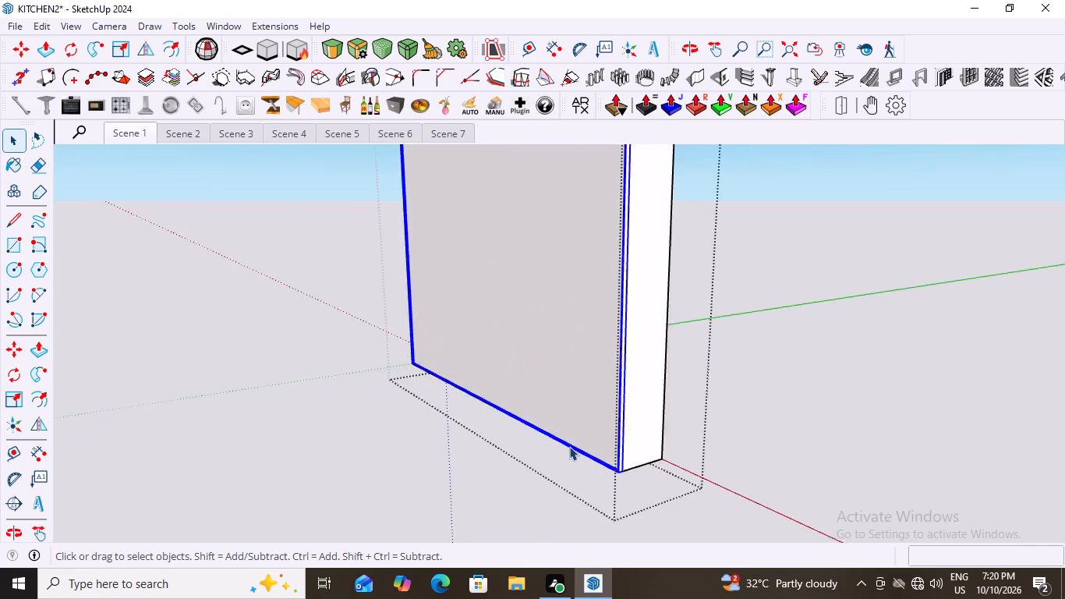
pyautogui.scroll(15, 569, 446)
pyautogui.scroll(4, 787, 530)
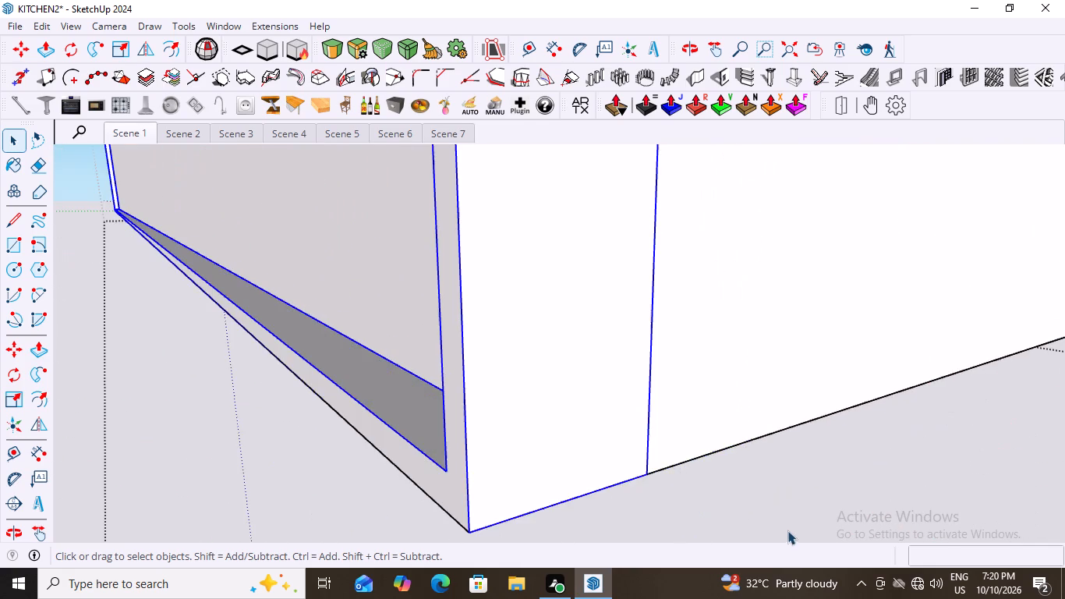
pyautogui.scroll(-6, 728, 512)
pyautogui.moveTo(661, 518); pyautogui.dragTo(886, 572, button='middle')
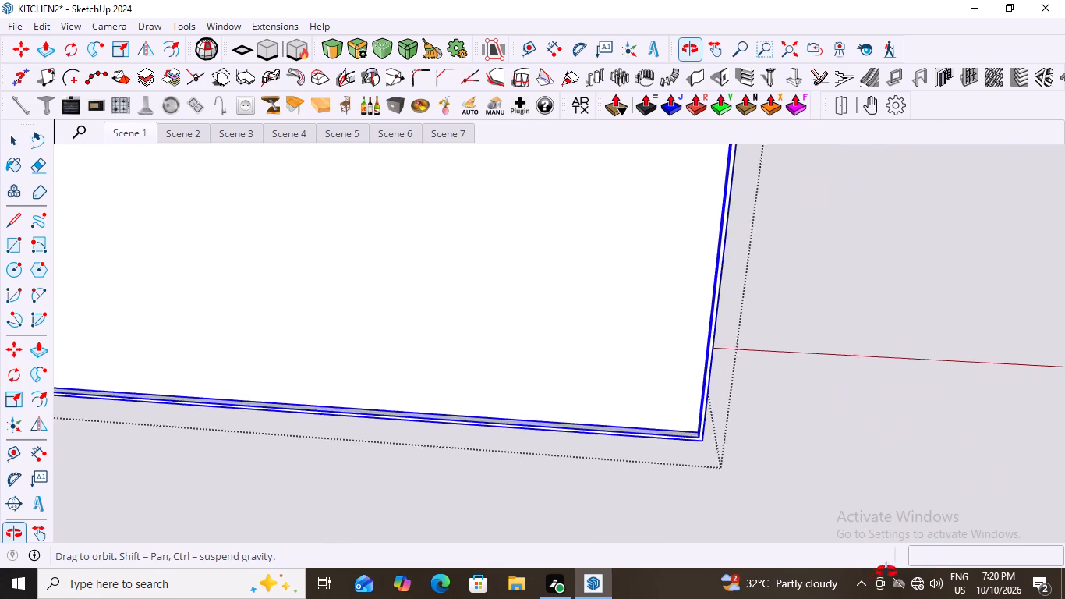
pyautogui.moveTo(886, 572); pyautogui.dragTo(657, 533, button='middle')
pyautogui.scroll(-6, 657, 533)
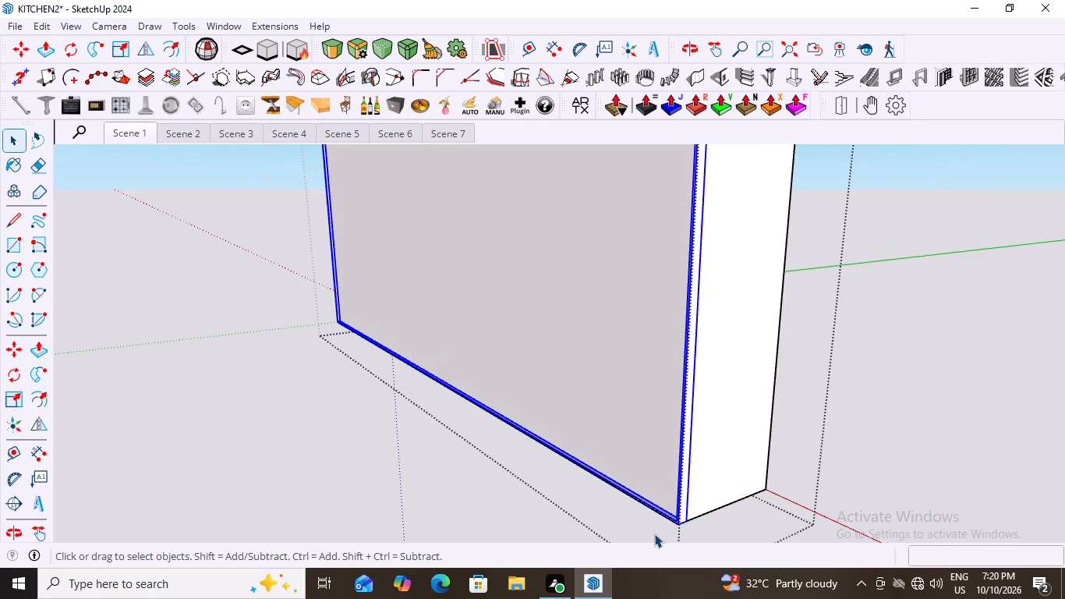
pyautogui.scroll(-7, 621, 548)
pyautogui.scroll(-8, 533, 453)
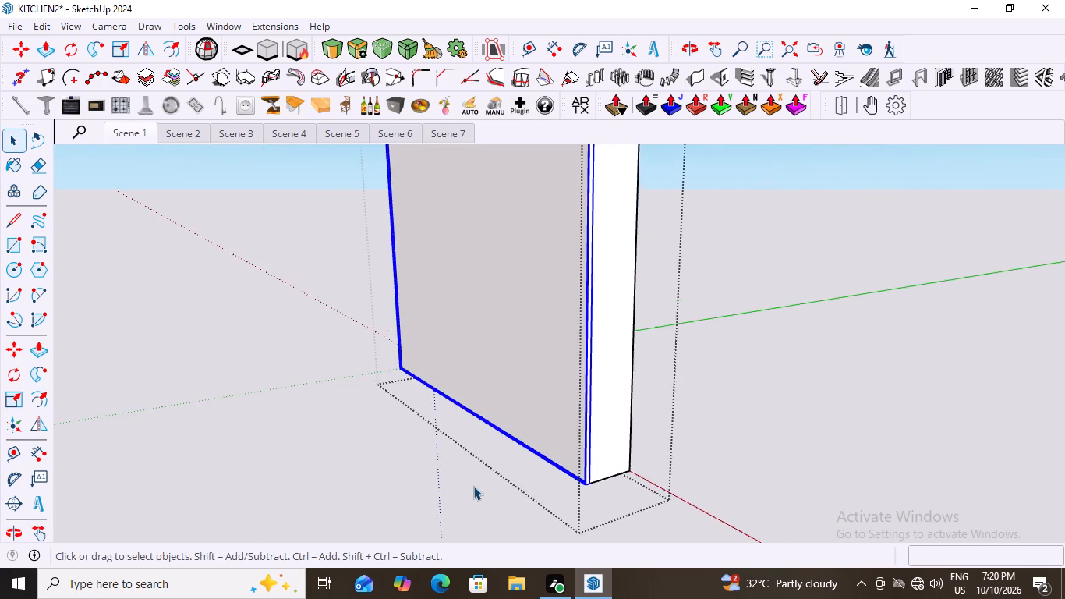
pyautogui.scroll(-10, 473, 486)
pyautogui.moveTo(477, 502); pyautogui.dragTo(621, 501, button='middle')
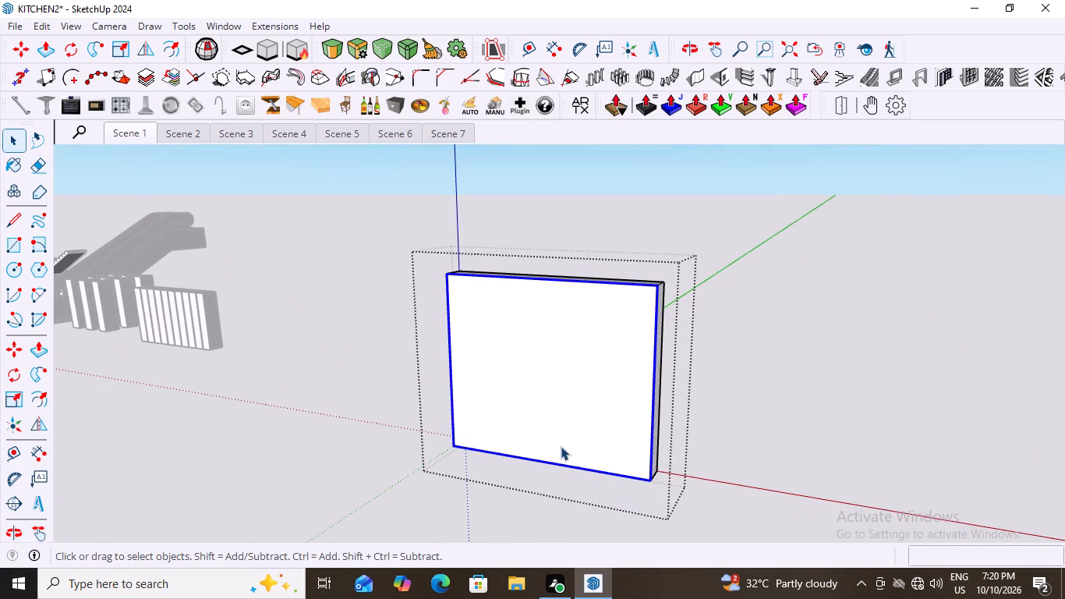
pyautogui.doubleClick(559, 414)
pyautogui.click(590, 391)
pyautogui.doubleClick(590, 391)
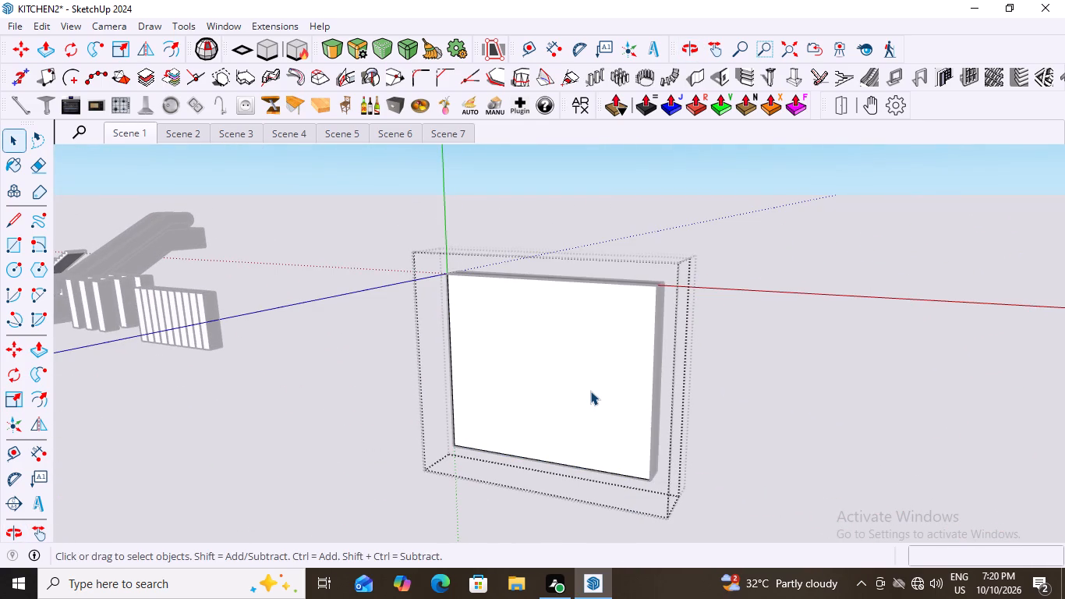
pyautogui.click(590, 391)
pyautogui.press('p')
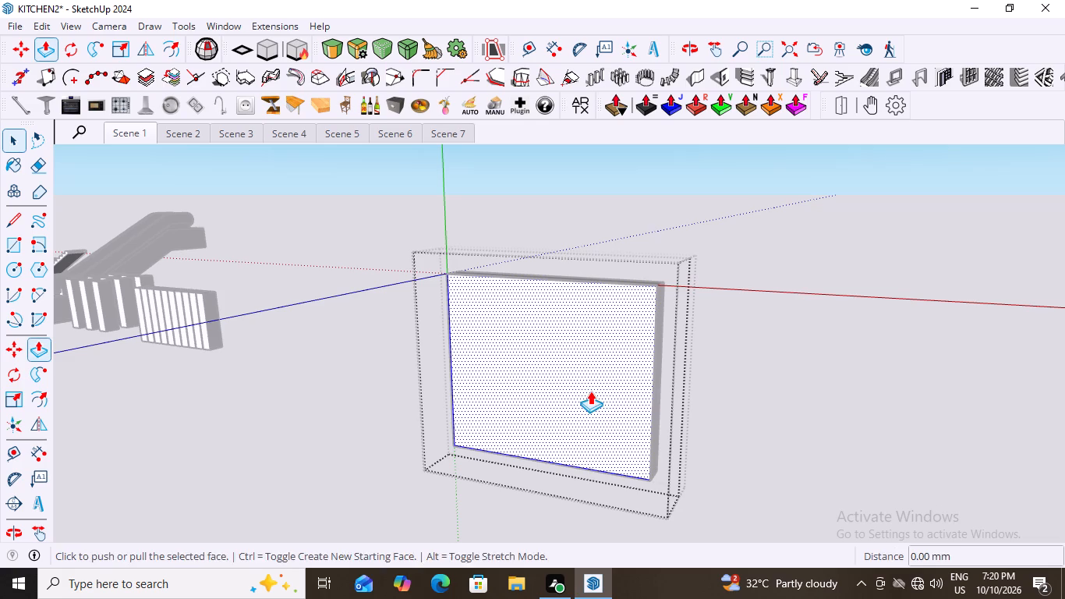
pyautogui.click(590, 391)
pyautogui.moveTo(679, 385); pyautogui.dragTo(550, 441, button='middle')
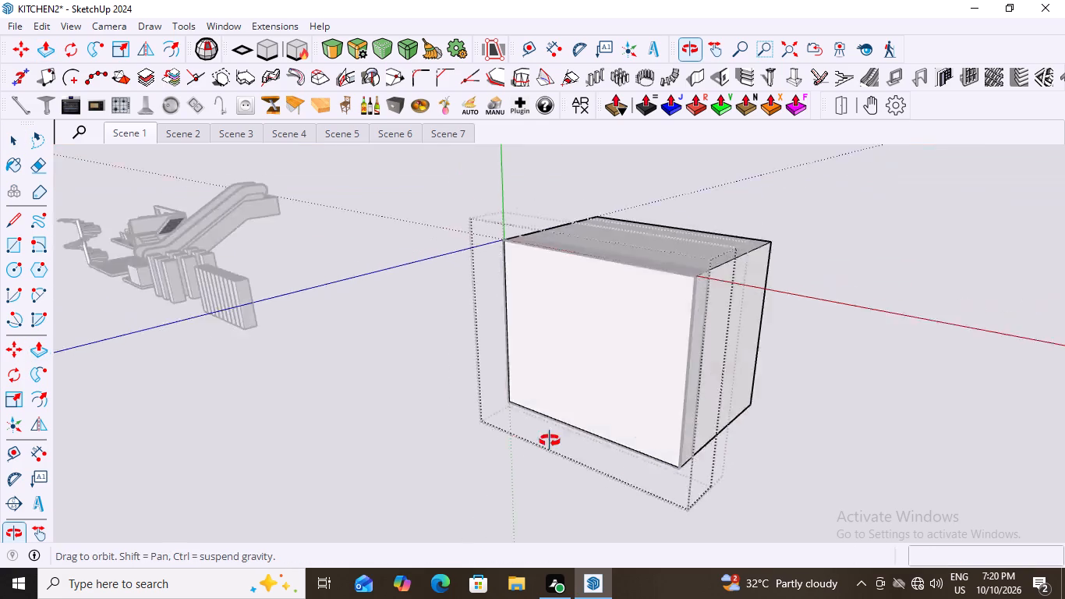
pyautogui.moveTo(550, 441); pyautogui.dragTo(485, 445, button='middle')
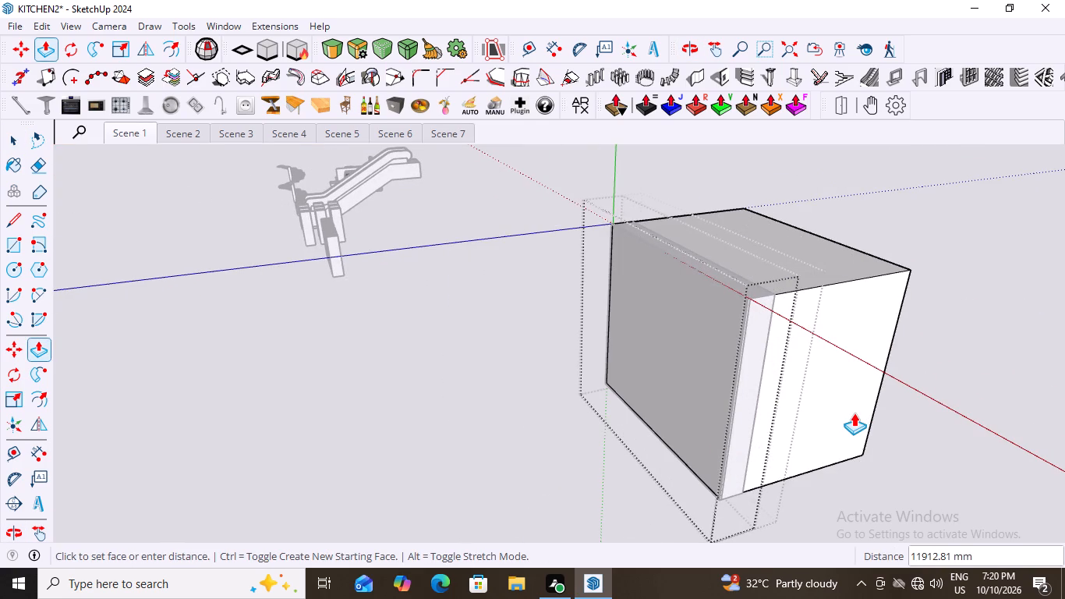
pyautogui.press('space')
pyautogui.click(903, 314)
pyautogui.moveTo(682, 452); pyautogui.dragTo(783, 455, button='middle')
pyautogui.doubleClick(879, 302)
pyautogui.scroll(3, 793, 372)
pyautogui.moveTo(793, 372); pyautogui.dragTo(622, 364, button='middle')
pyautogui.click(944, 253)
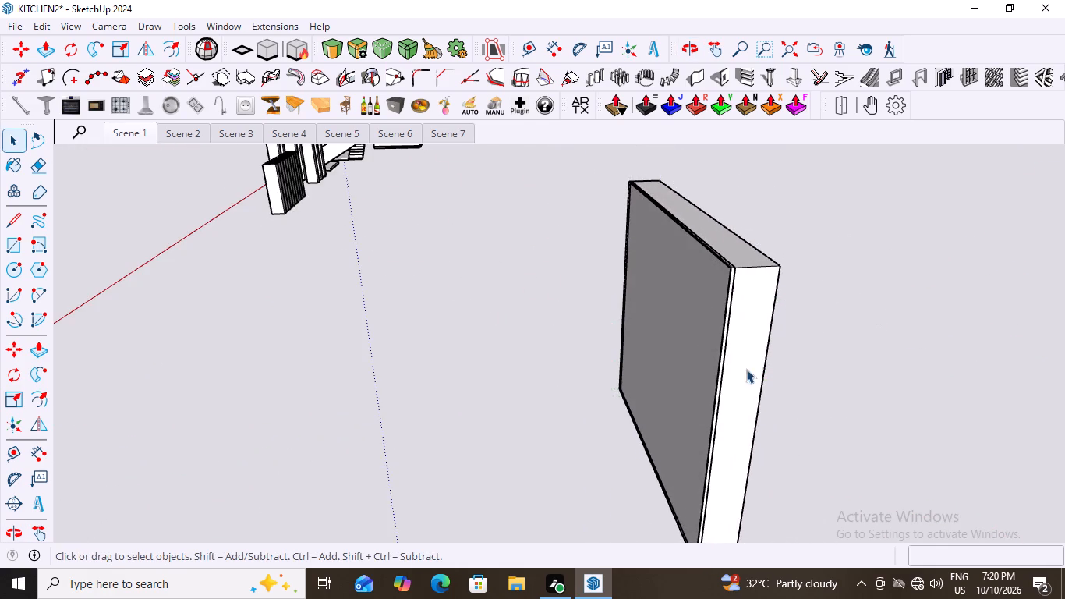
# Inside the nested window frame group, apply the 1001bit horizontal slice to the large face, from its upper-left to lower-left corner, about 13565 mm.
pyautogui.moveTo(697, 400); pyautogui.dragTo(884, 400, button='middle')
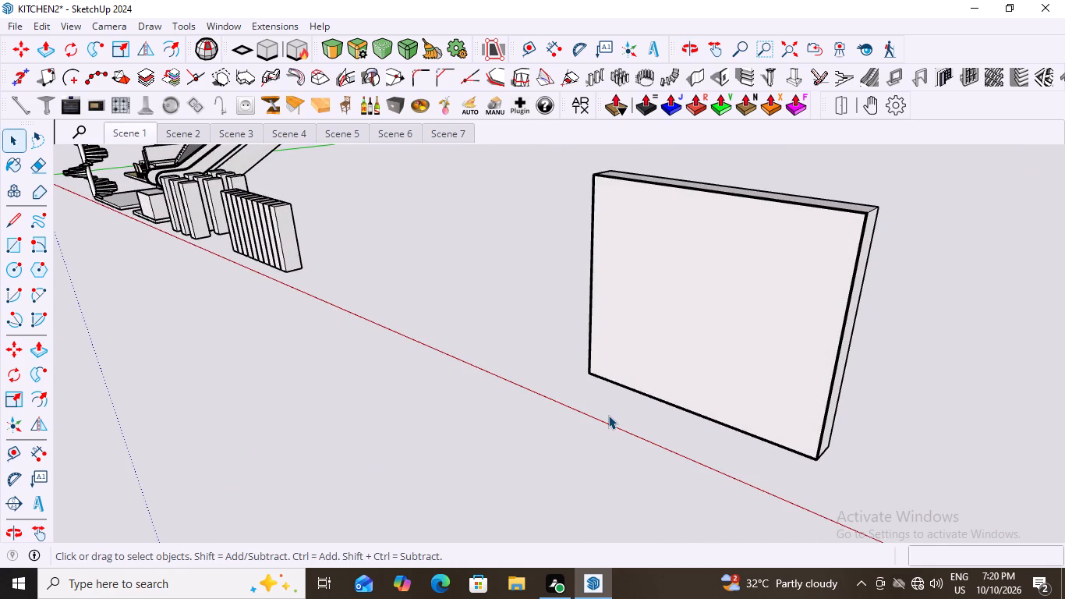
pyautogui.scroll(-2, 400, 413)
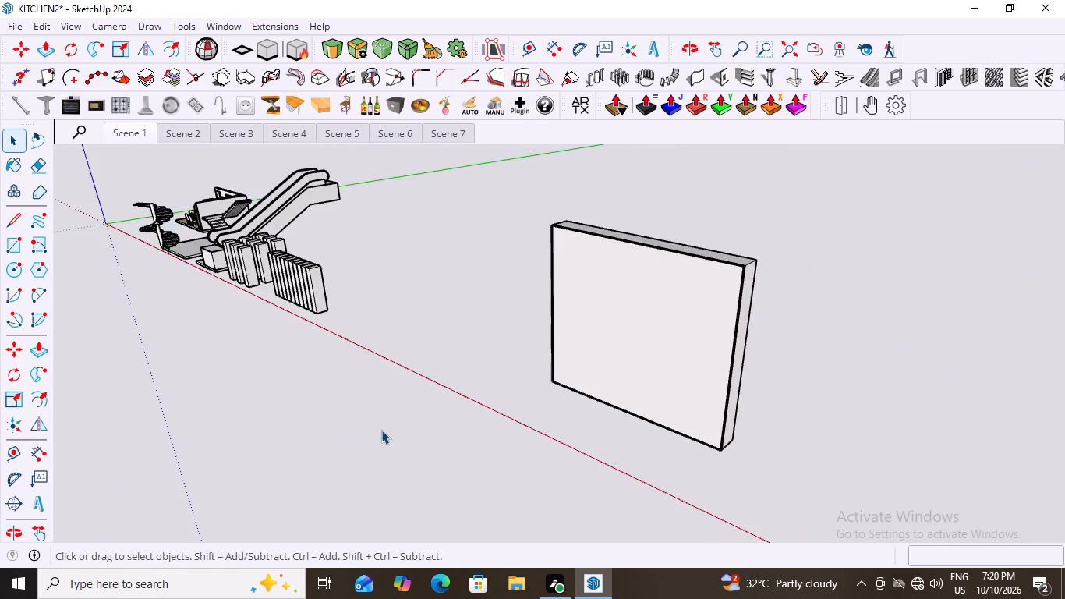
pyautogui.scroll(-4, 381, 430)
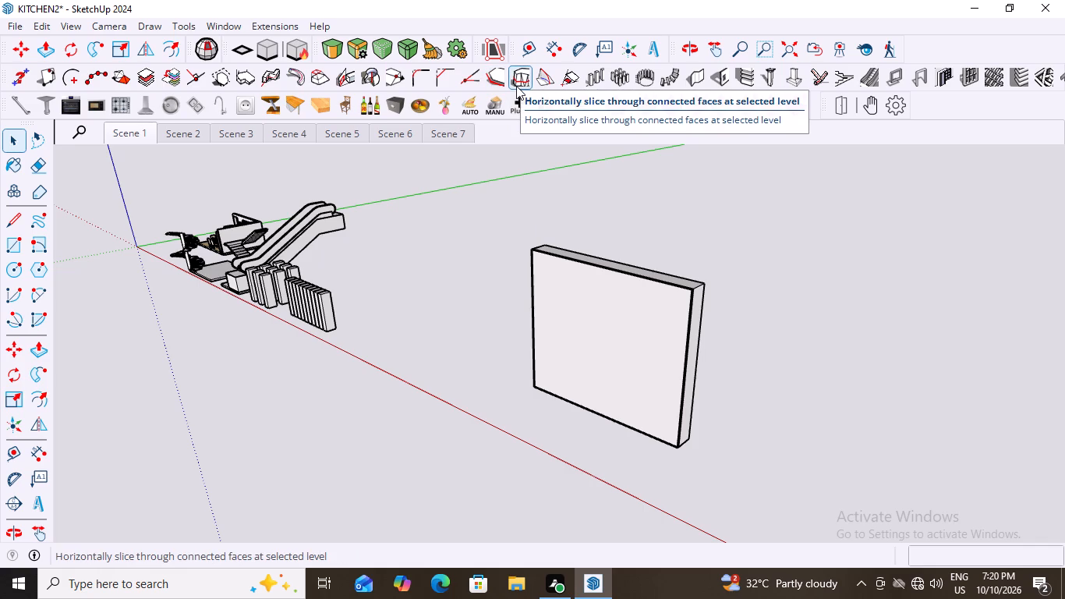
pyautogui.moveTo(515, 366); pyautogui.dragTo(539, 369, button='middle')
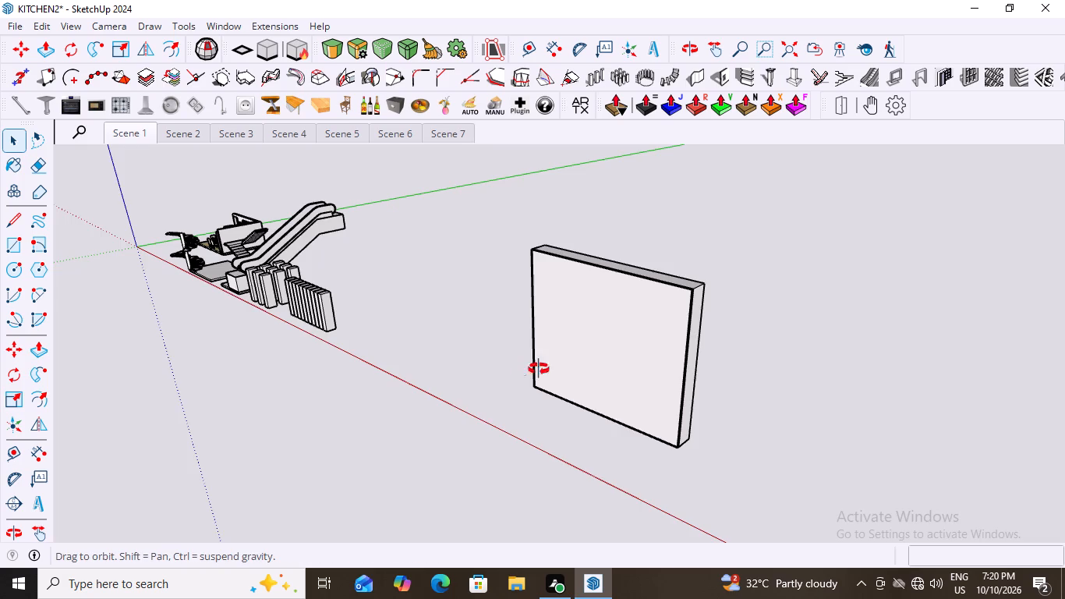
pyautogui.moveTo(539, 369); pyautogui.dragTo(692, 420, button='middle')
pyautogui.scroll(-1, 692, 420)
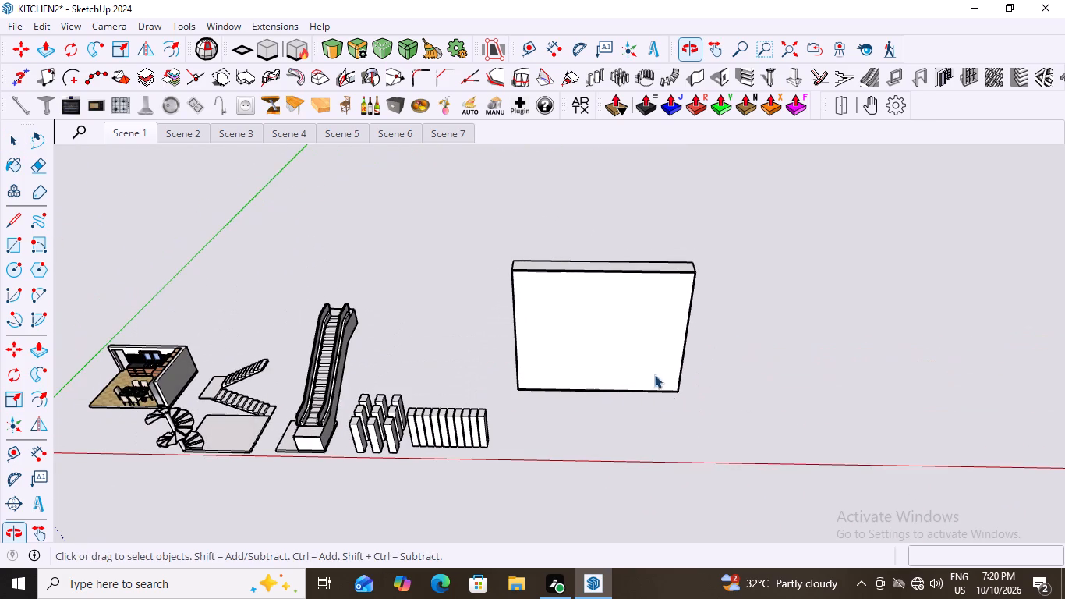
pyautogui.click(585, 310)
pyautogui.doubleClick(585, 310)
pyautogui.click(585, 310)
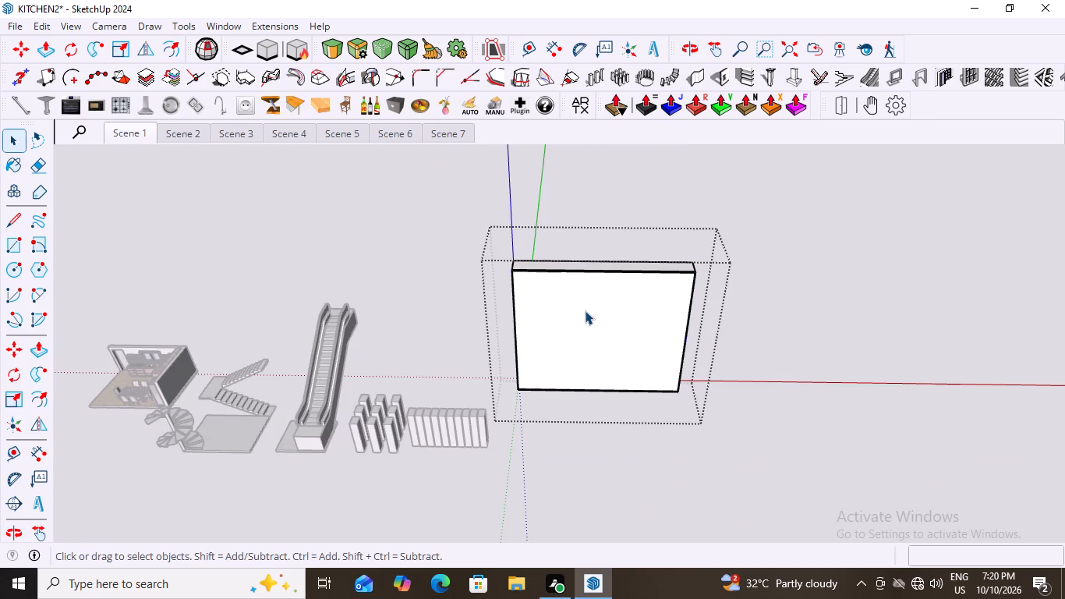
pyautogui.doubleClick(580, 301)
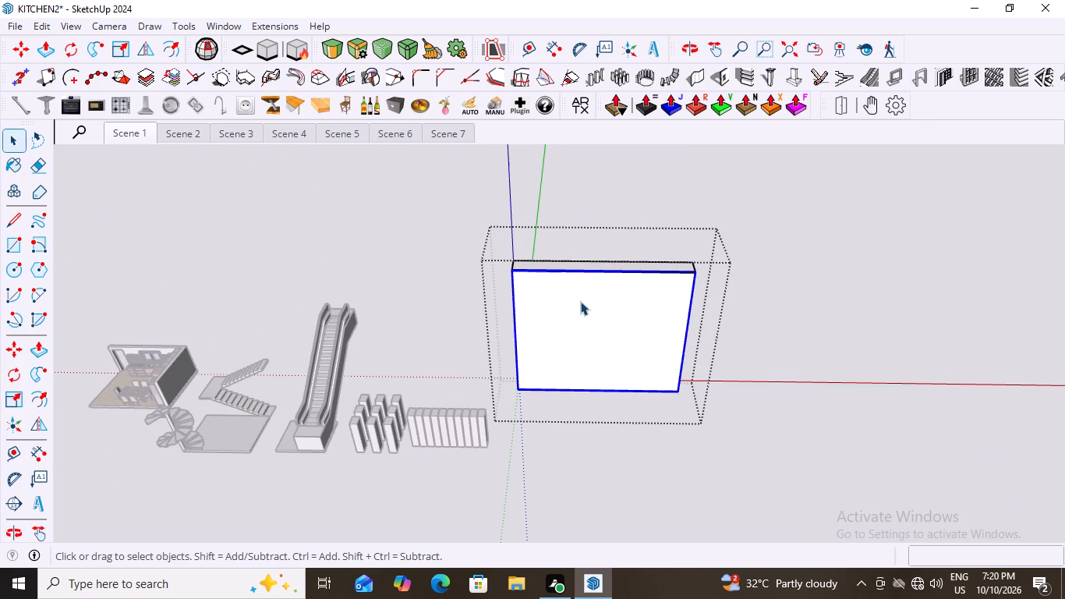
pyautogui.click(580, 301)
pyautogui.doubleClick(580, 301)
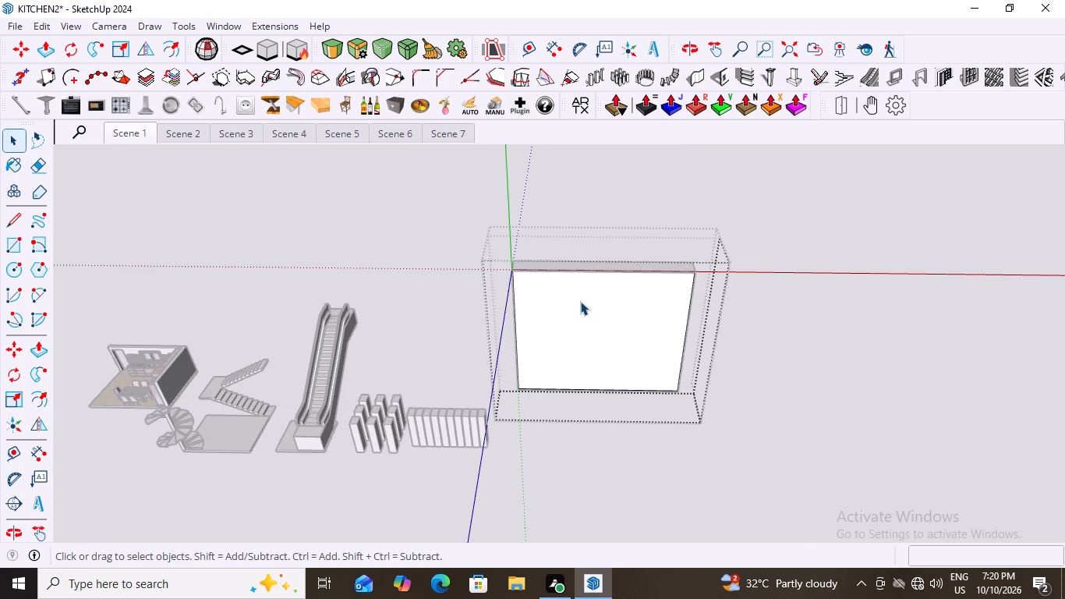
pyautogui.click(580, 301)
pyautogui.click(523, 83)
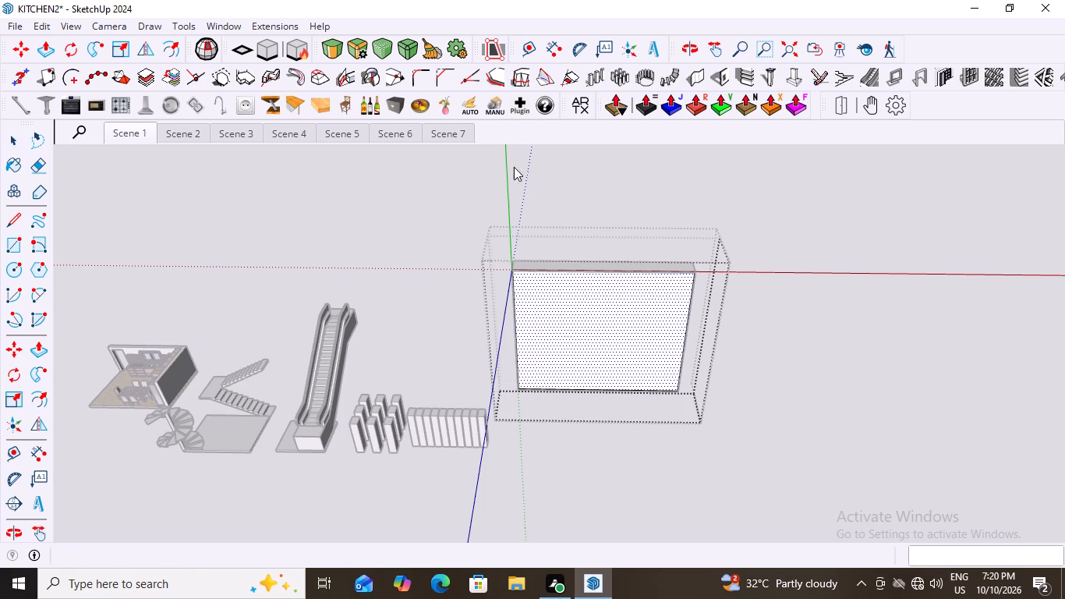
pyautogui.click(512, 271)
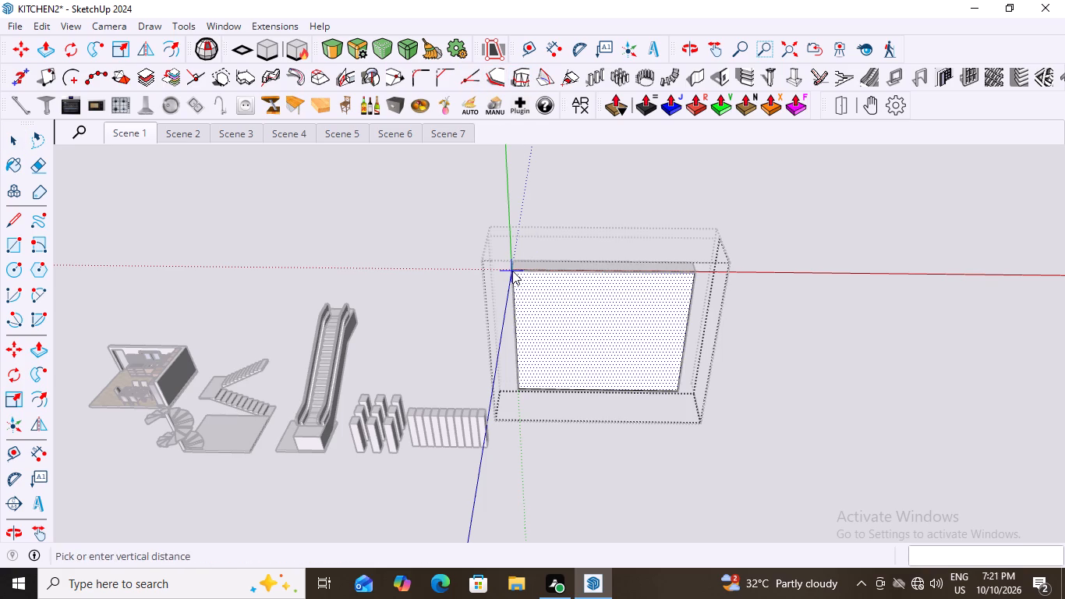
pyautogui.click(519, 383)
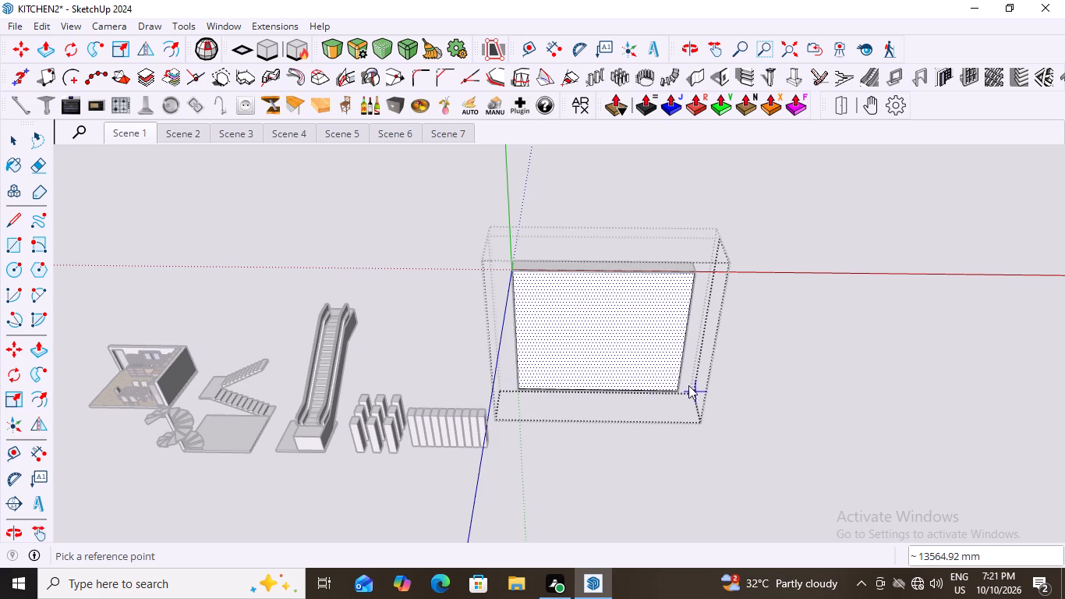
# Try another horizontal slice on the face, picking its lower-left corner as reference and its lower-right corner as level.
pyautogui.click(519, 386)
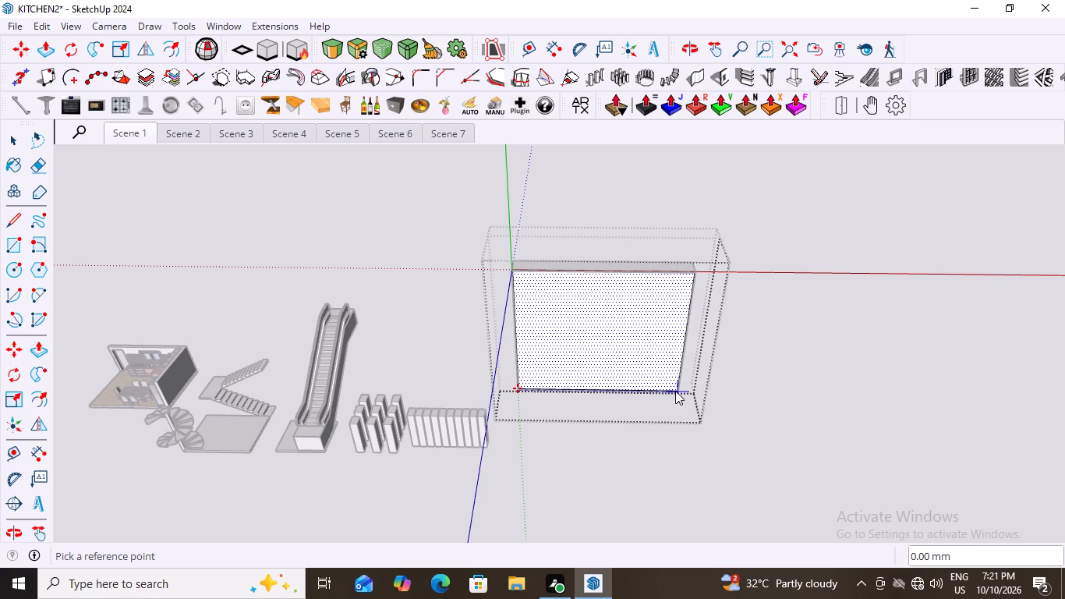
pyautogui.click(675, 391)
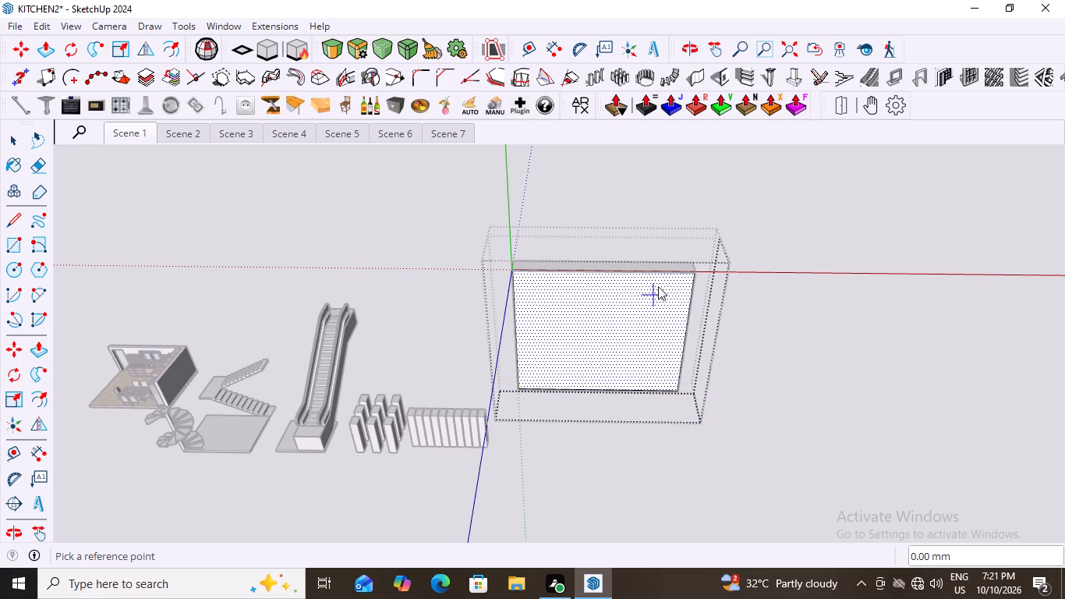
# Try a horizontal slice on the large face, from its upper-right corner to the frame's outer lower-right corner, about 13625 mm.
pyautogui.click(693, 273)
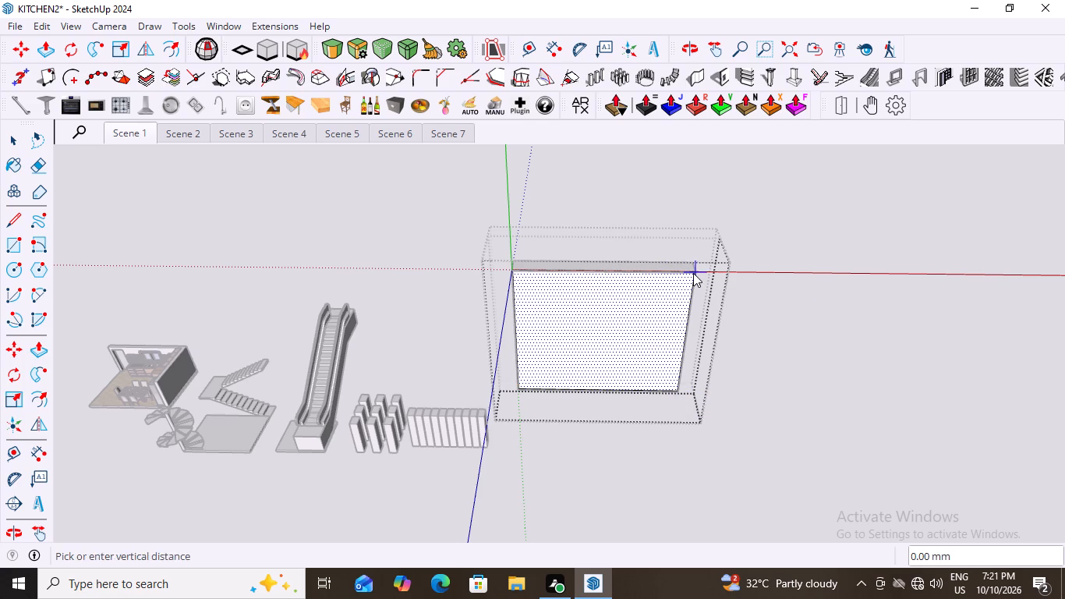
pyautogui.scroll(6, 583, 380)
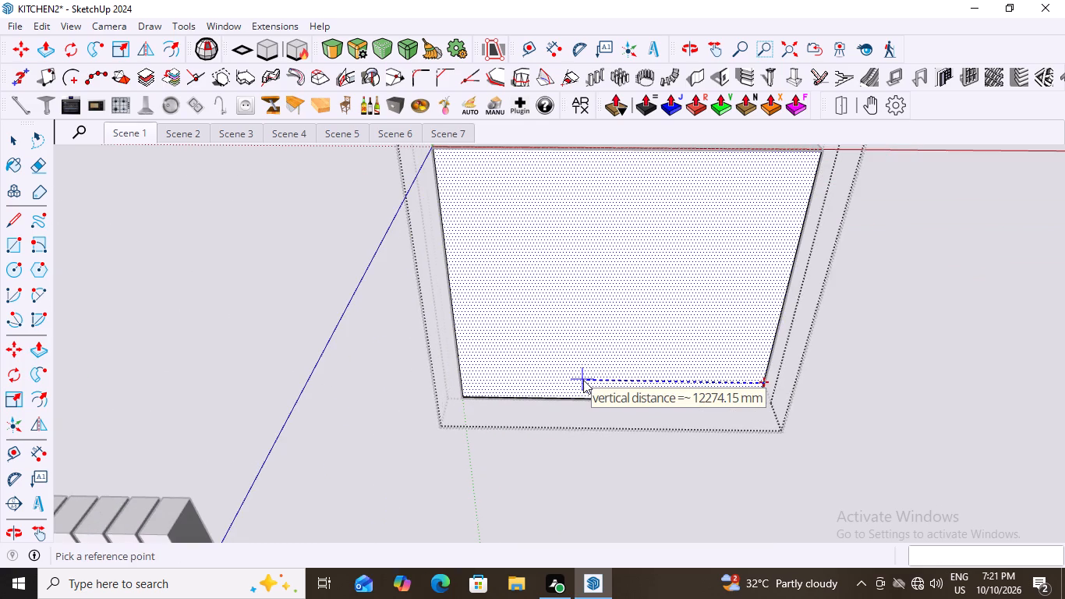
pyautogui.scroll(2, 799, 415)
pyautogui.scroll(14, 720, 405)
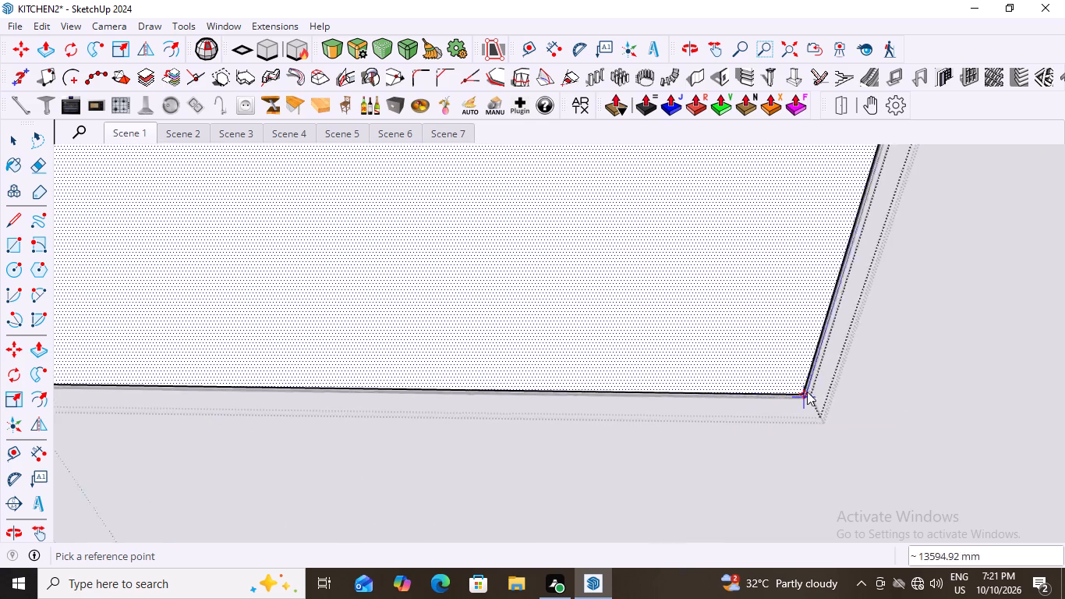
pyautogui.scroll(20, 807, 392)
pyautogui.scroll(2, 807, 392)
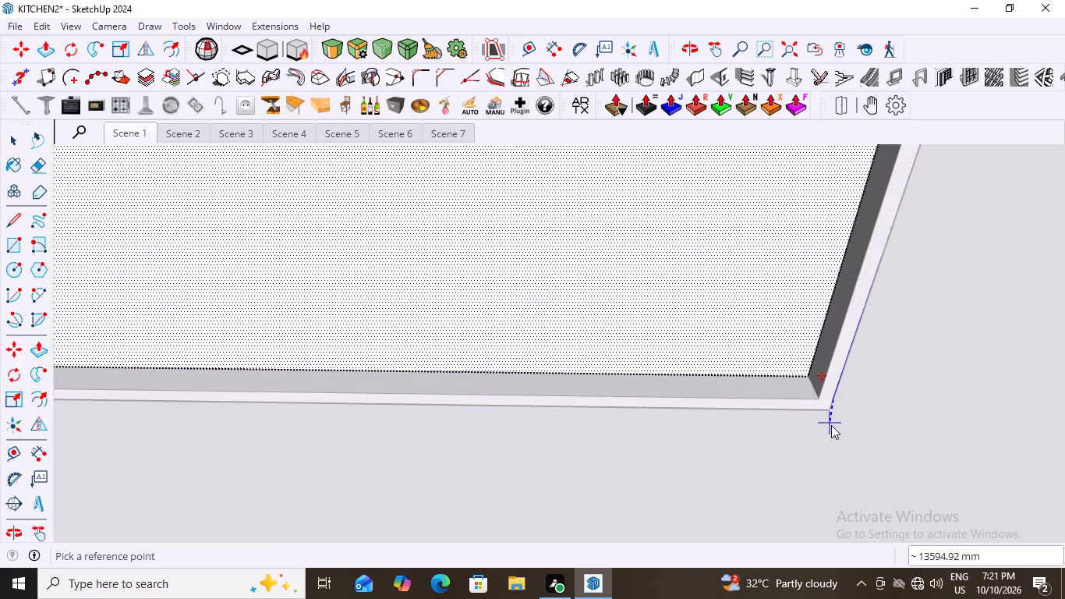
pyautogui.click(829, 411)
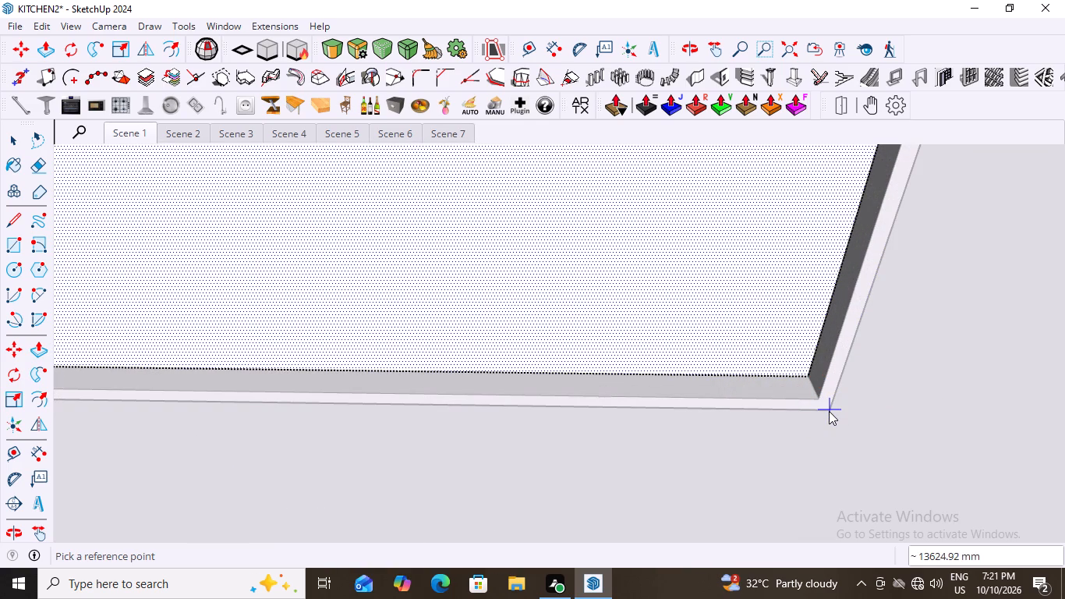
# Slice the large face horizontally, using its lower-right corner as reference and the last column's base as level, about 12283 mm.
pyautogui.scroll(-9, 660, 337)
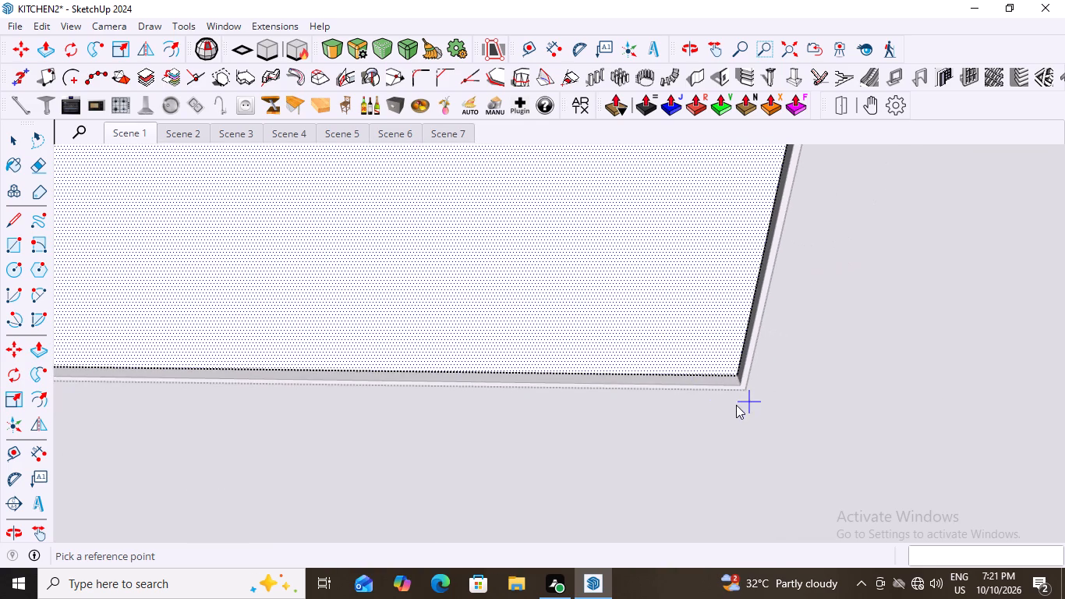
pyautogui.doubleClick(744, 391)
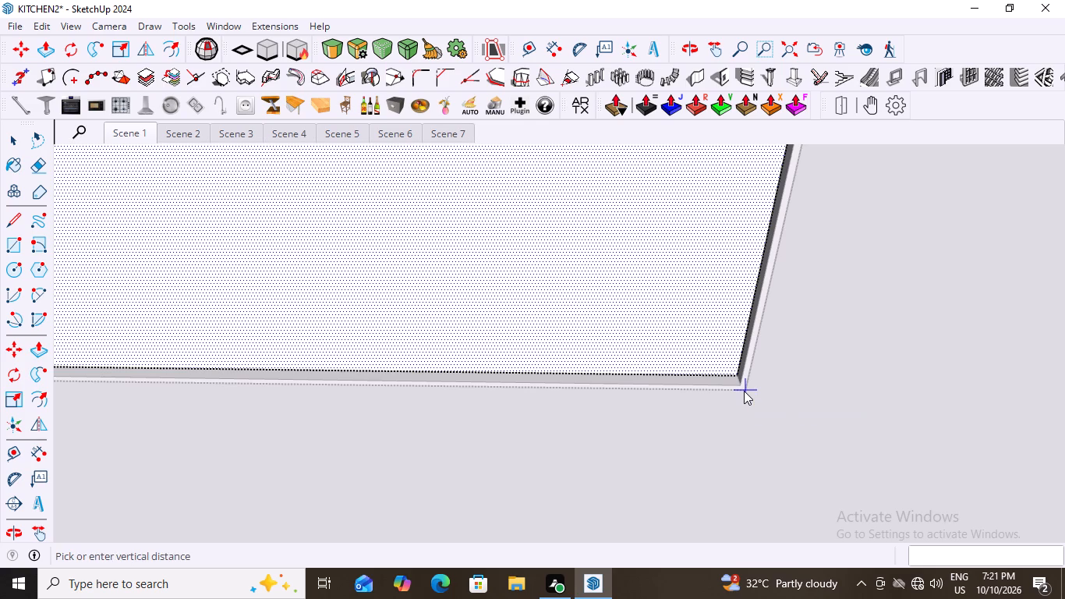
pyautogui.tripleClick(737, 371)
pyautogui.scroll(-2, 693, 355)
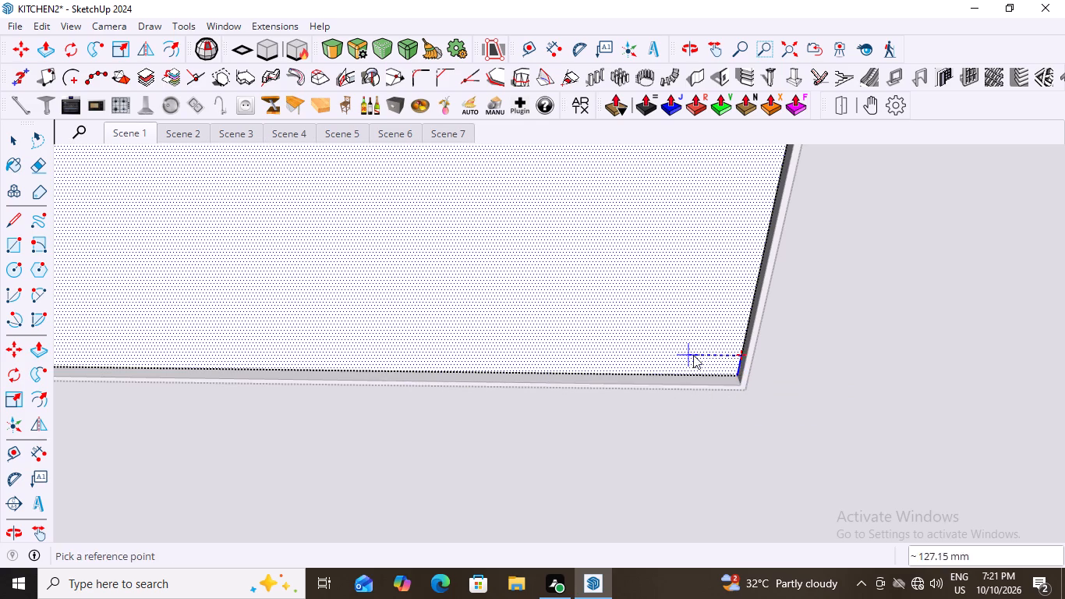
pyautogui.scroll(-20, 693, 355)
pyautogui.scroll(-8, 693, 355)
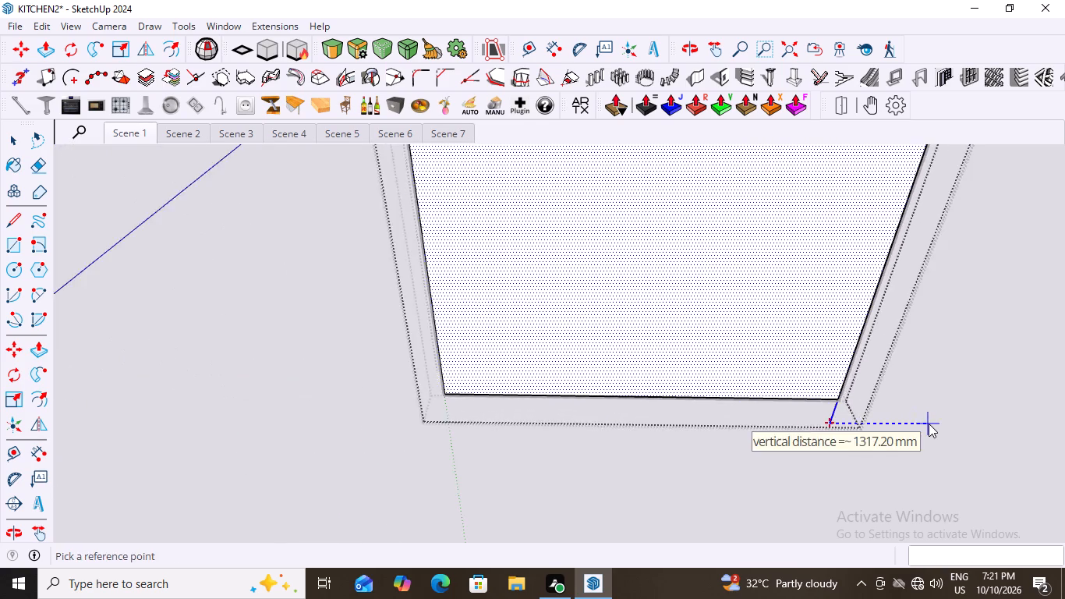
pyautogui.scroll(-13, 929, 424)
pyautogui.scroll(4, 900, 228)
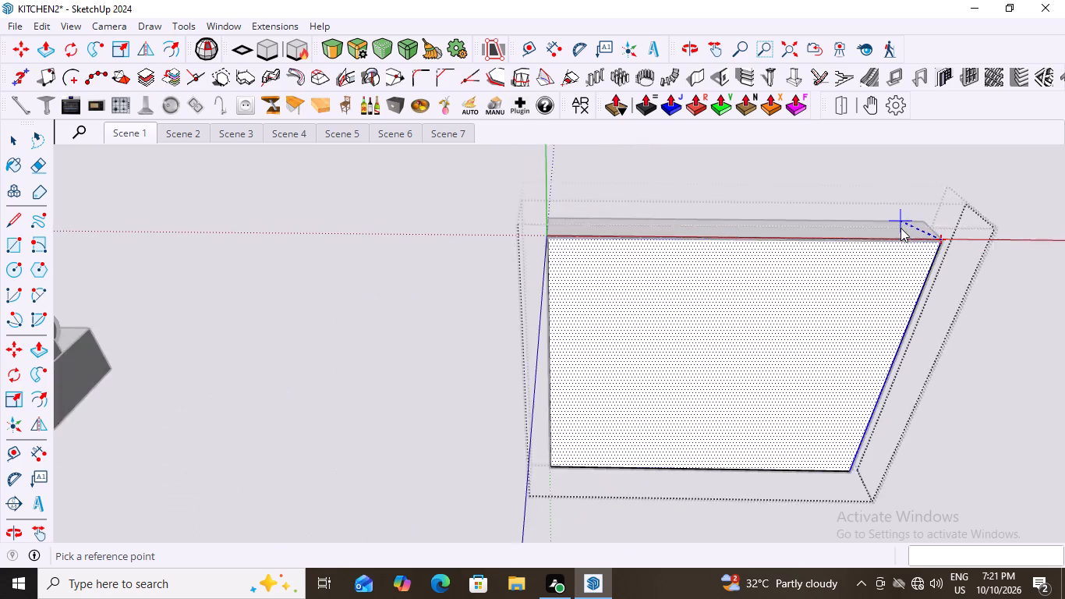
pyautogui.scroll(13, 900, 228)
pyautogui.scroll(1, 1005, 244)
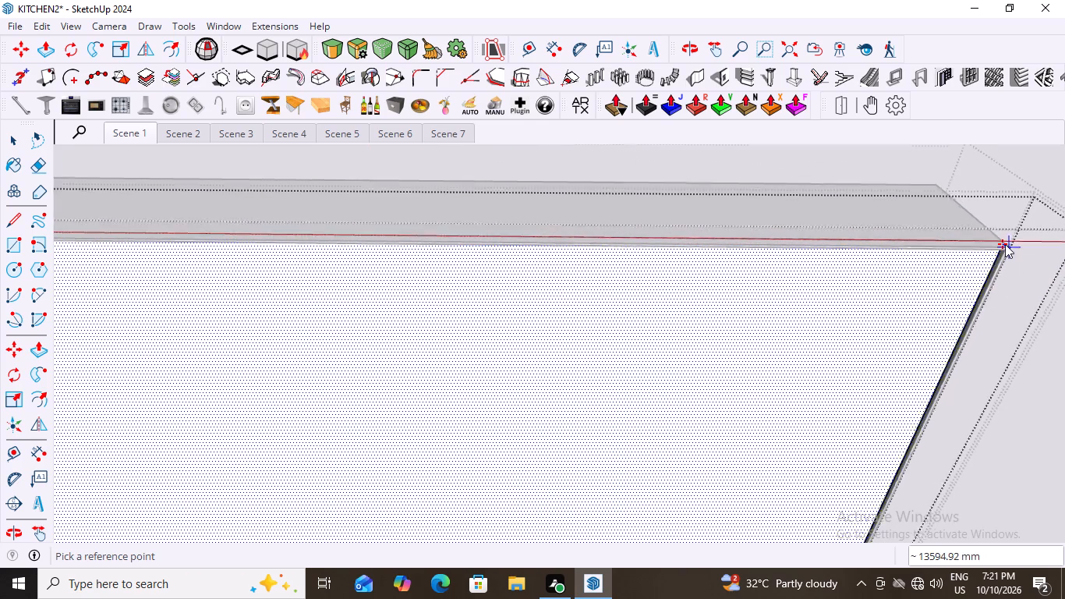
pyautogui.scroll(3, 1005, 244)
pyautogui.scroll(-17, 468, 264)
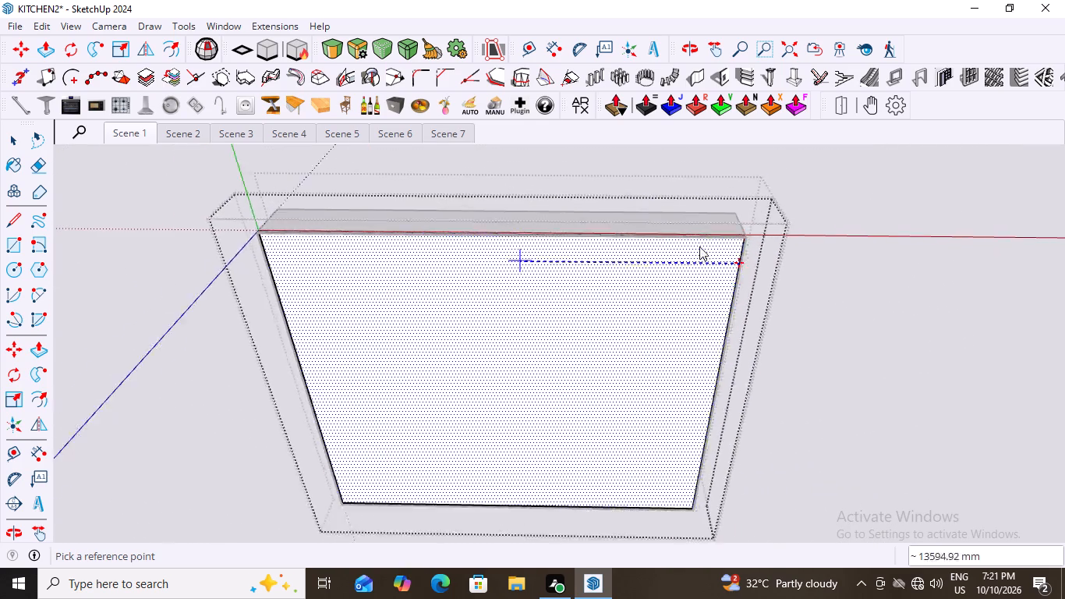
pyautogui.scroll(-8, 699, 246)
pyautogui.scroll(8, 458, 448)
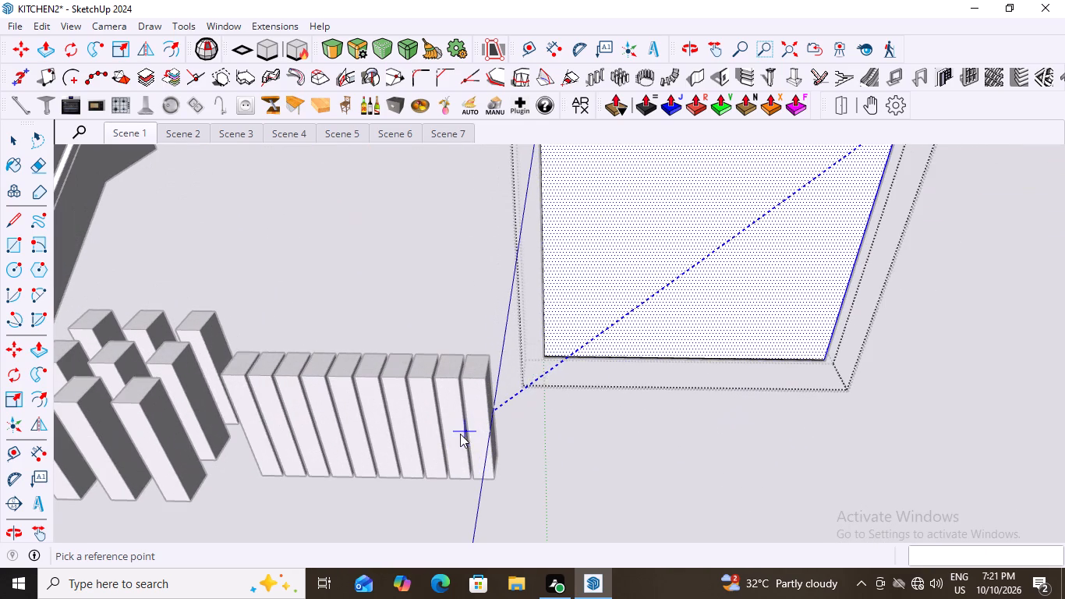
pyautogui.click(493, 481)
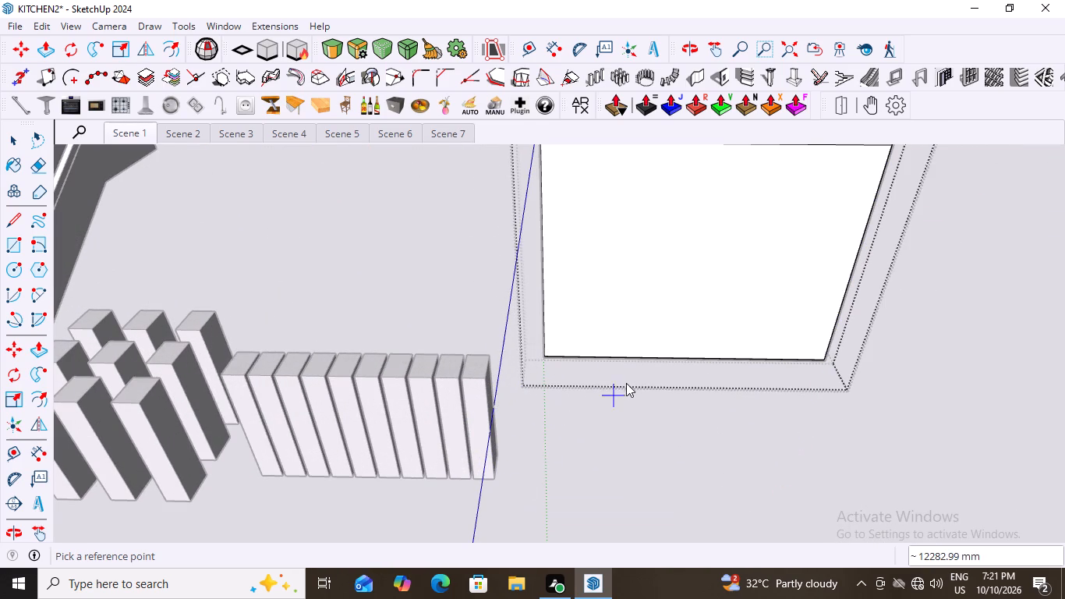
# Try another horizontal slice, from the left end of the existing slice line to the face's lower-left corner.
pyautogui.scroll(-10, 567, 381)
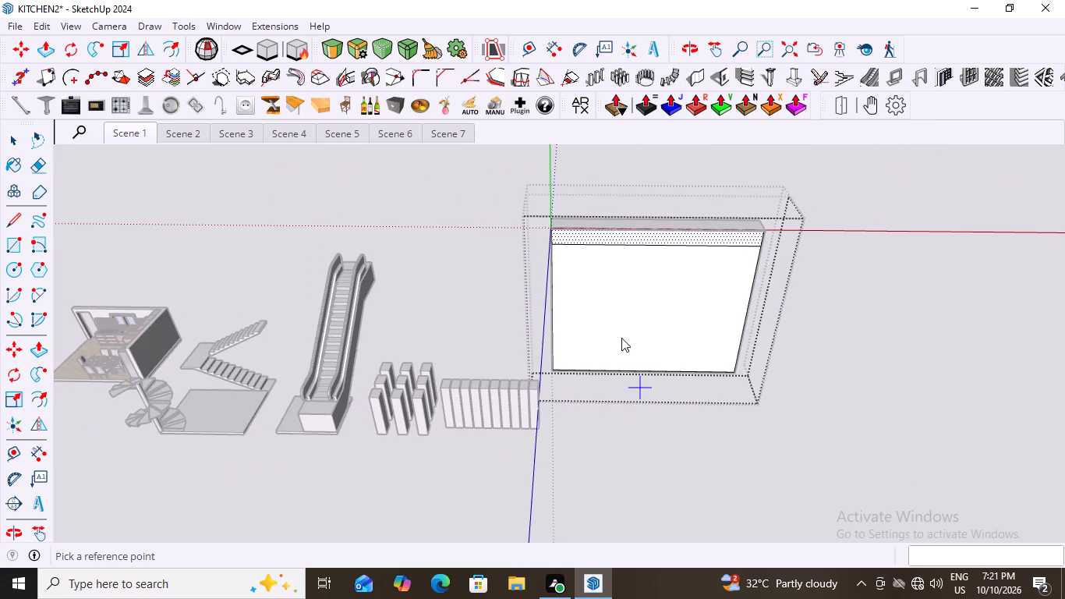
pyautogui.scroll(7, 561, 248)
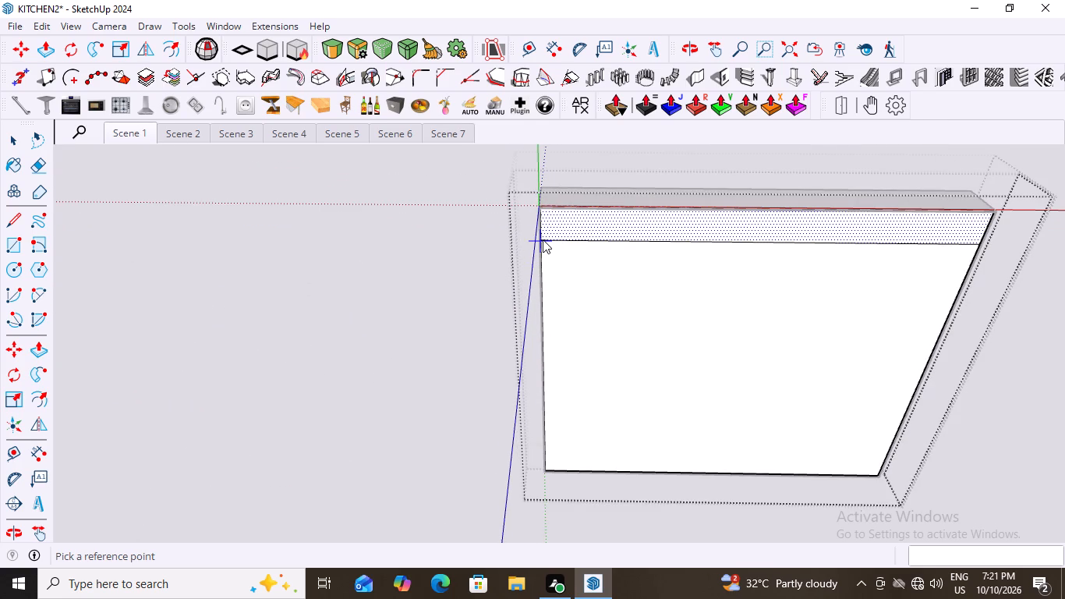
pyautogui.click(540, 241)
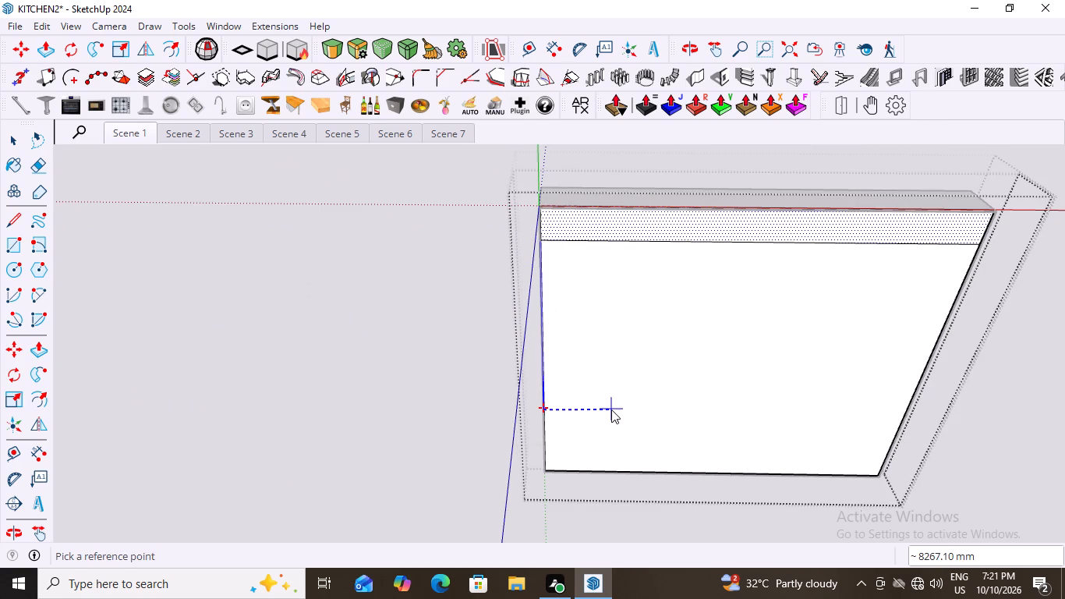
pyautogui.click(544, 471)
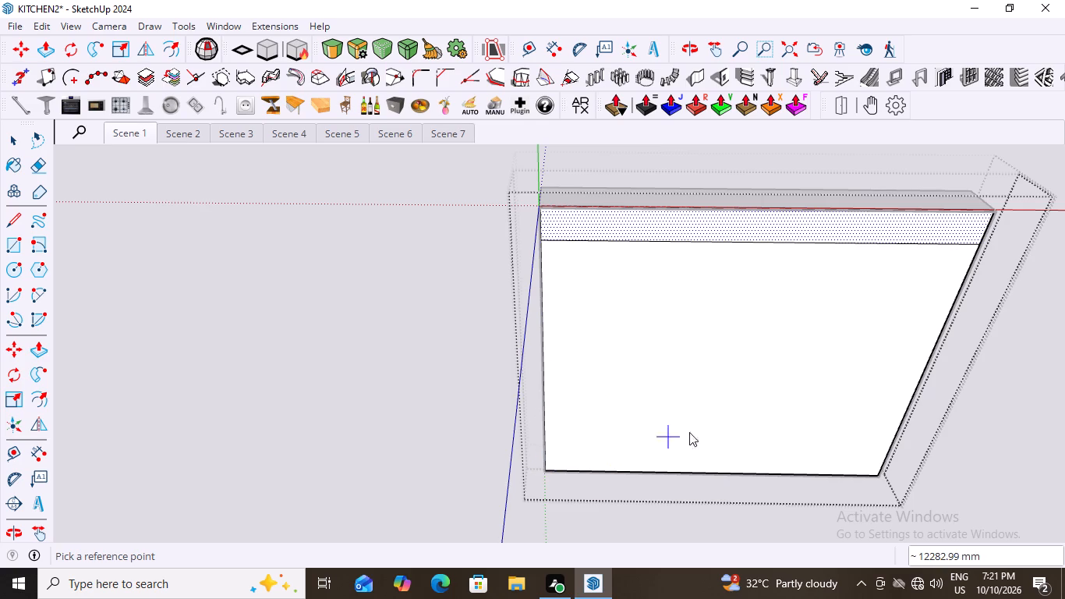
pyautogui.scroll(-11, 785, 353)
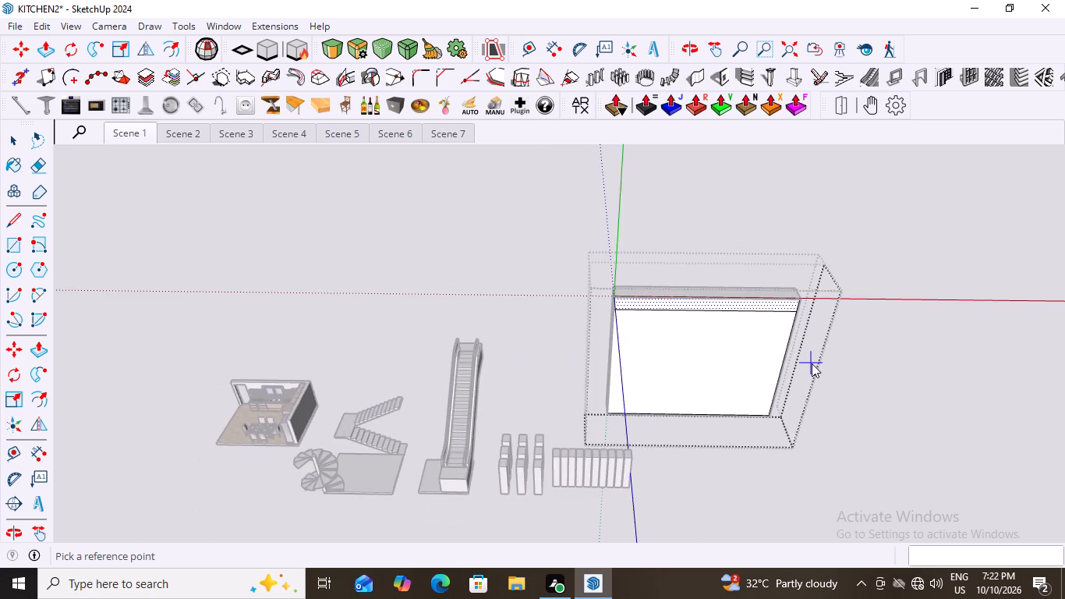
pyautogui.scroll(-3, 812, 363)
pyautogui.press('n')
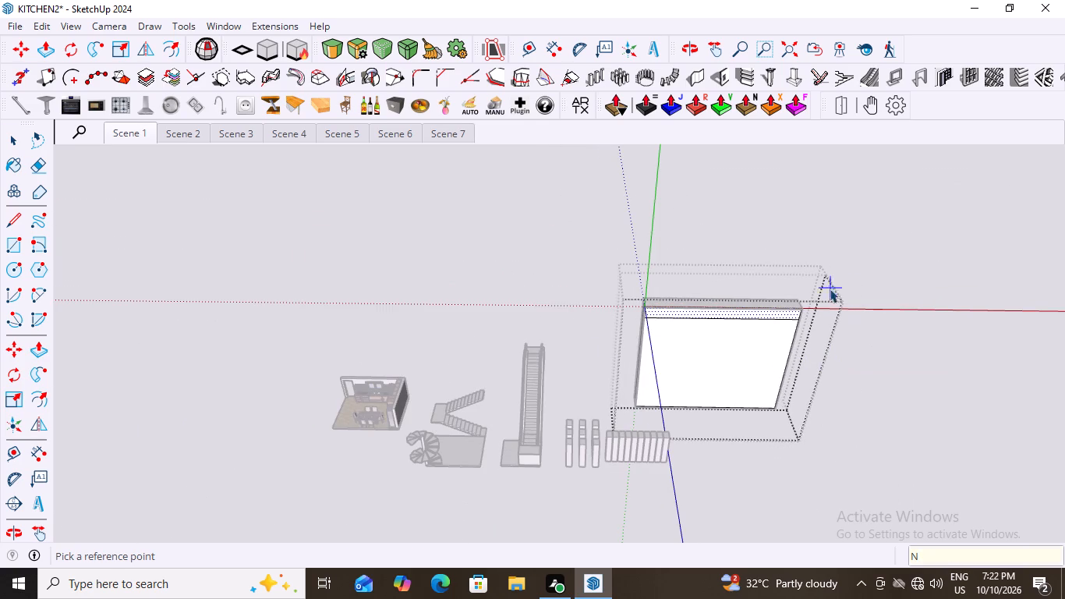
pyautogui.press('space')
# Close the nested window frame groups and return to the model's top level.
pyautogui.doubleClick(820, 218)
pyautogui.moveTo(722, 374); pyautogui.dragTo(642, 264, button='middle')
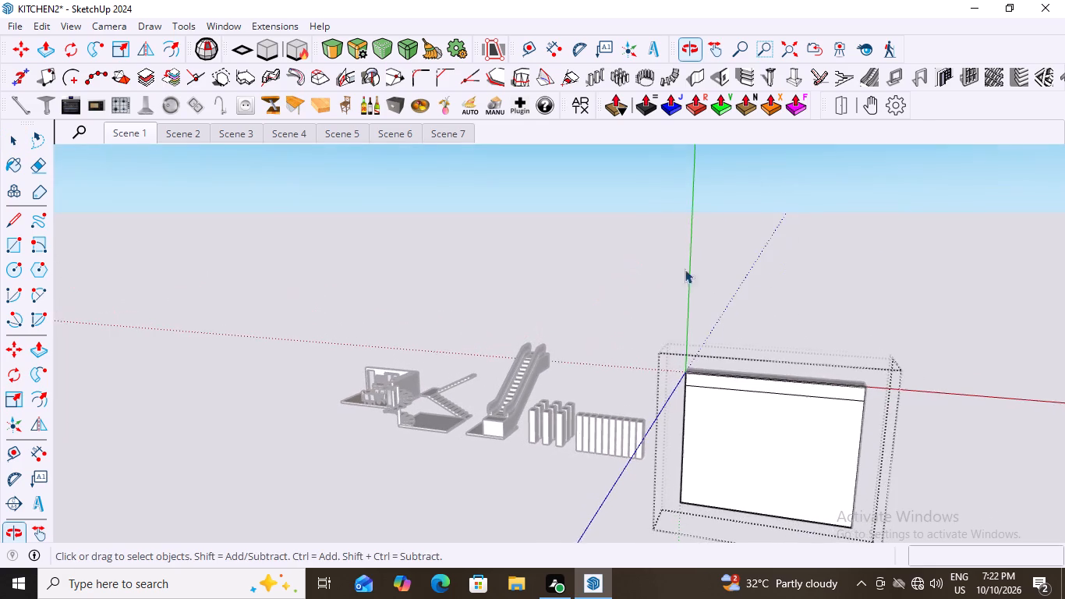
pyautogui.doubleClick(893, 236)
pyautogui.scroll(-5, 762, 325)
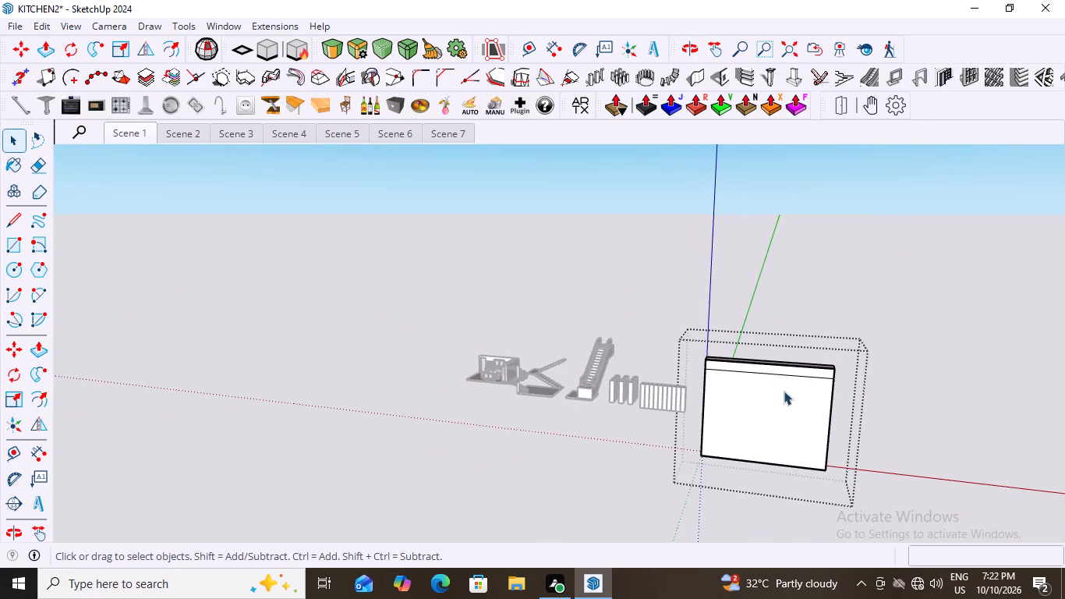
pyautogui.click(835, 251)
pyautogui.click(835, 251)
# Move the wall slab group 40 mm from its lower-left corner, locked to the vertical blue axis.
pyautogui.moveTo(781, 446); pyautogui.dragTo(805, 494, button='middle')
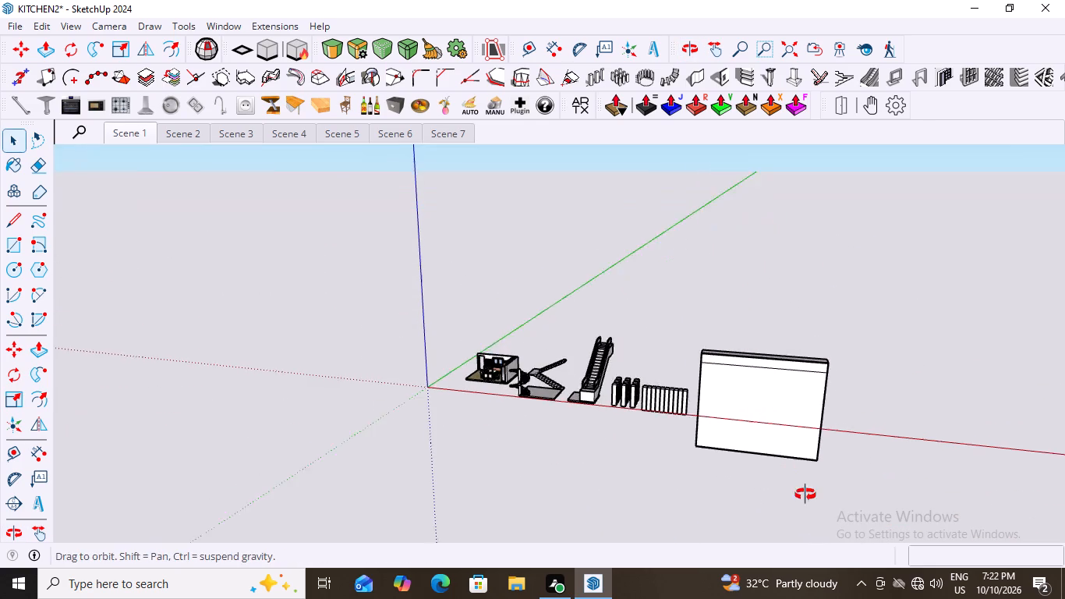
pyautogui.moveTo(805, 494); pyautogui.dragTo(816, 518, button='middle')
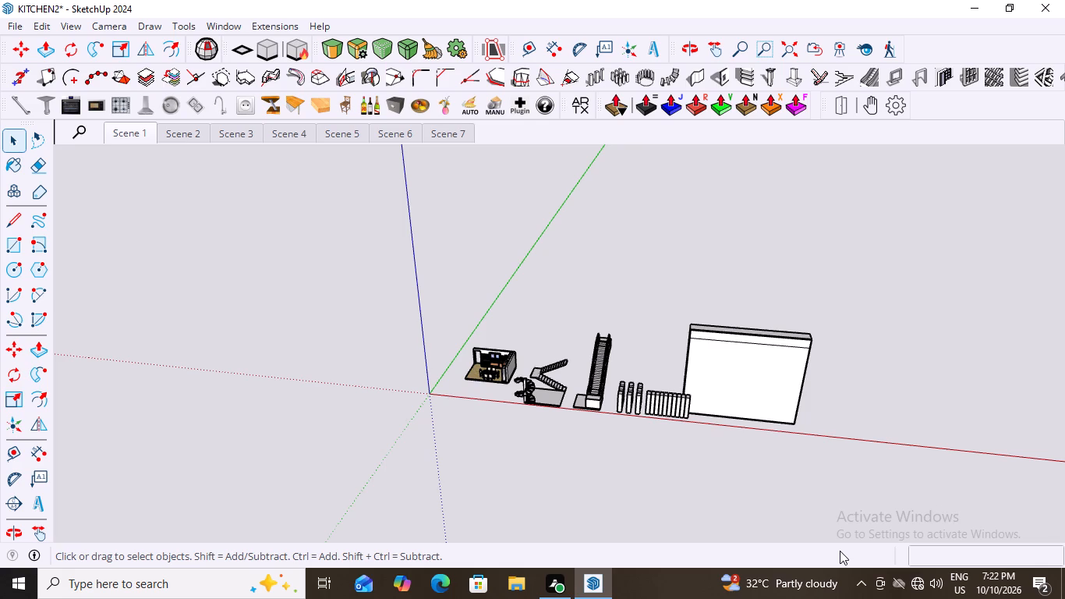
pyautogui.click(734, 382)
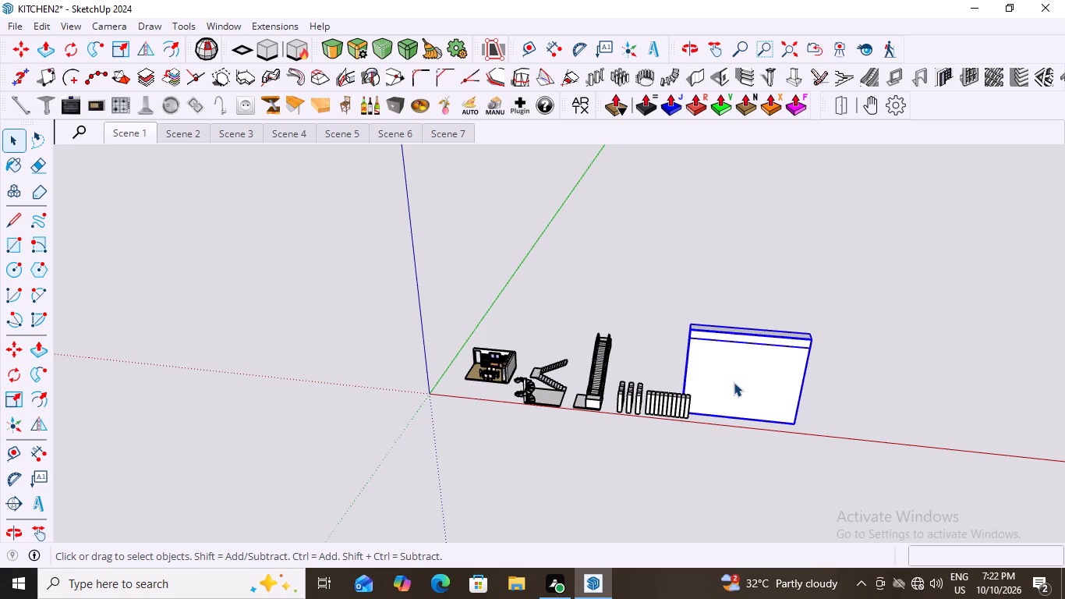
pyautogui.press('m')
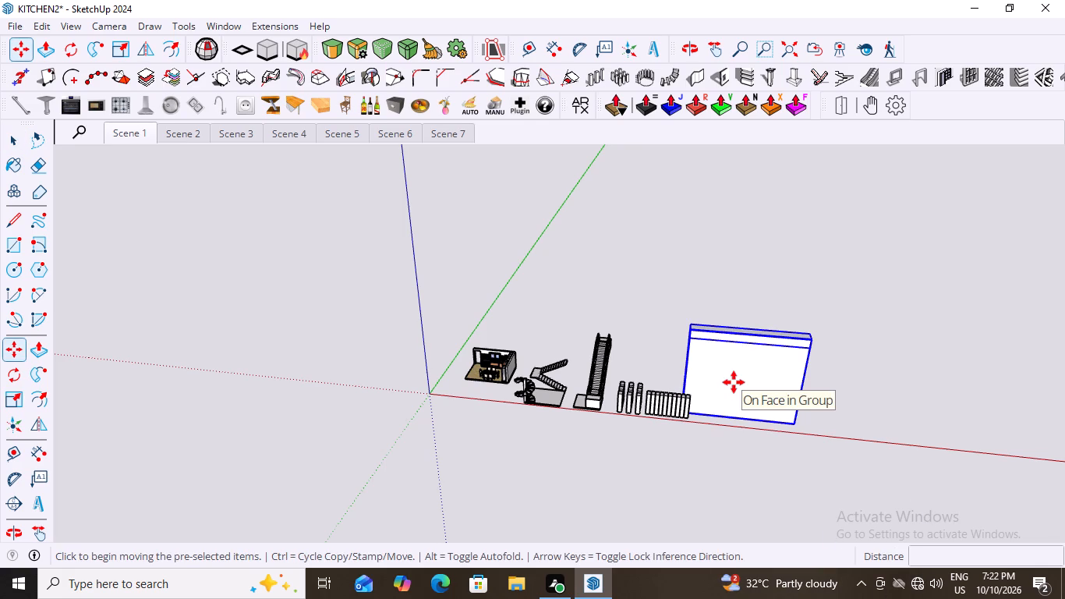
pyautogui.scroll(10, 830, 434)
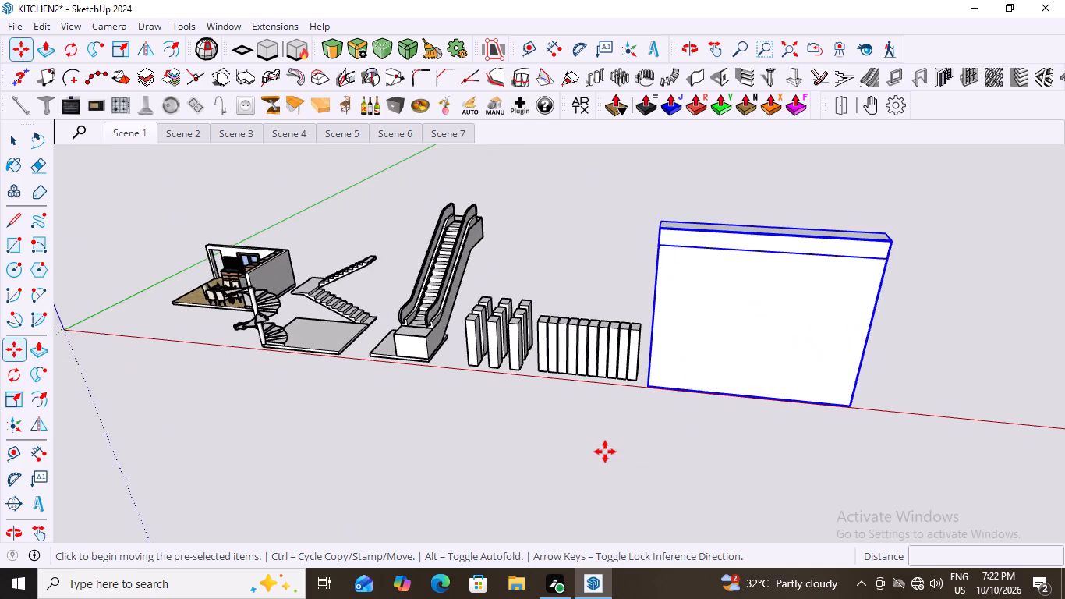
pyautogui.scroll(4, 605, 452)
pyautogui.scroll(3, 649, 399)
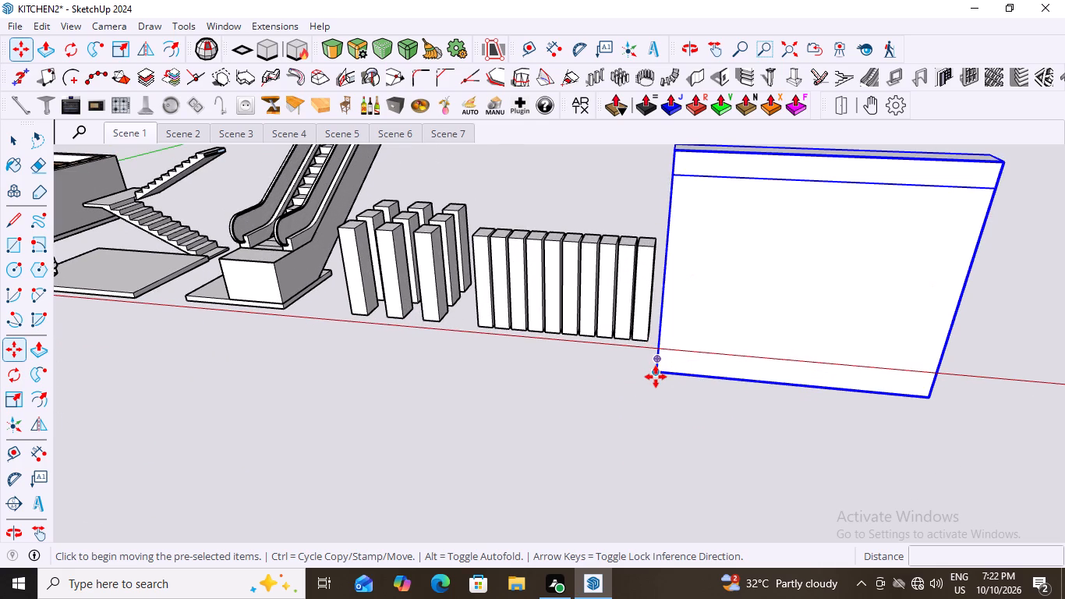
pyautogui.click(656, 377)
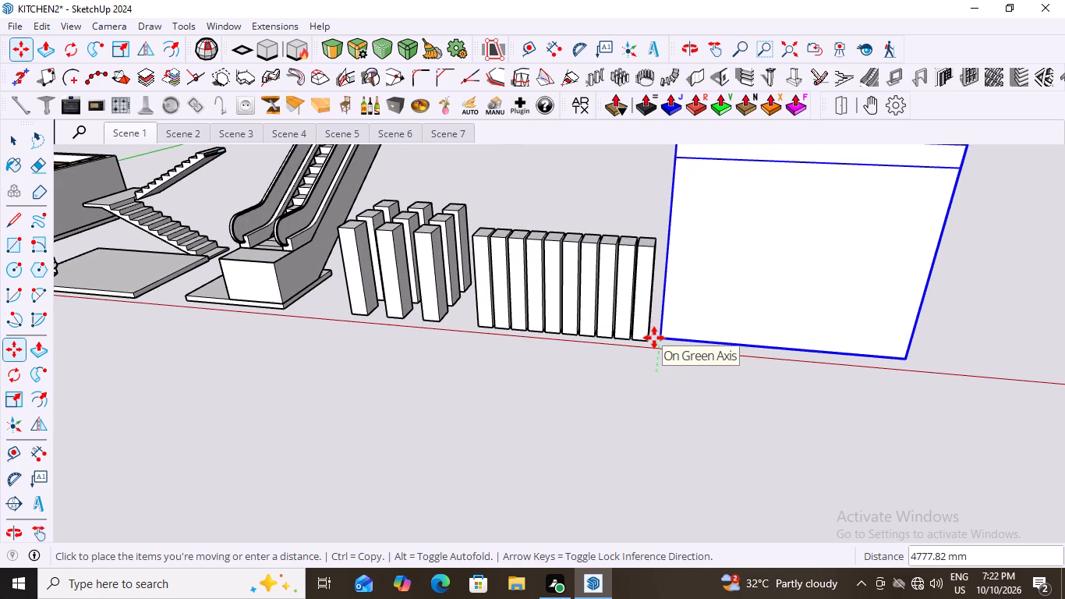
pyautogui.scroll(10, 654, 338)
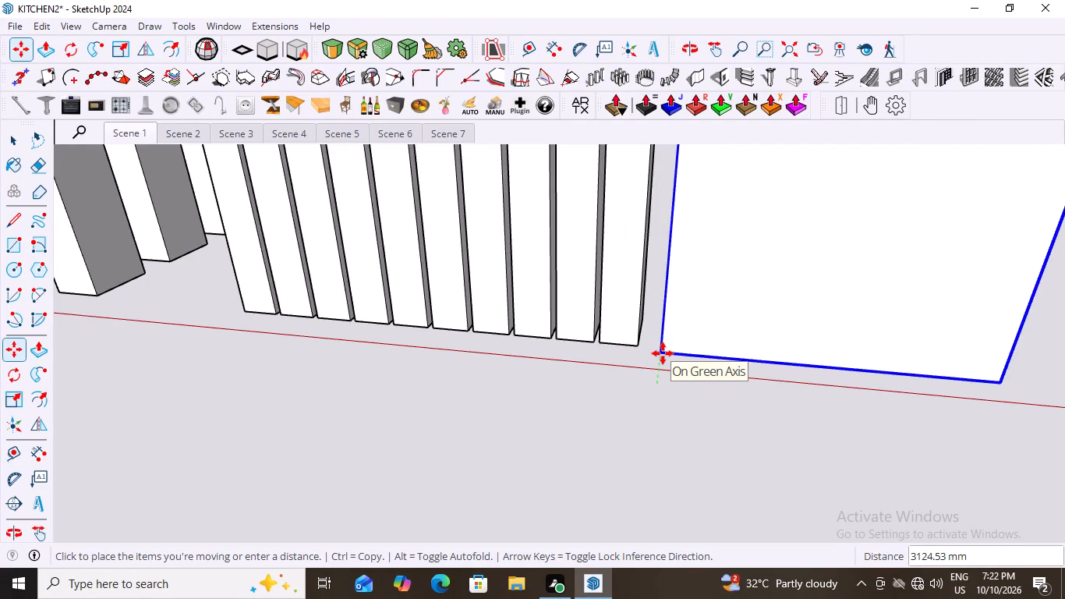
pyautogui.press('Up')
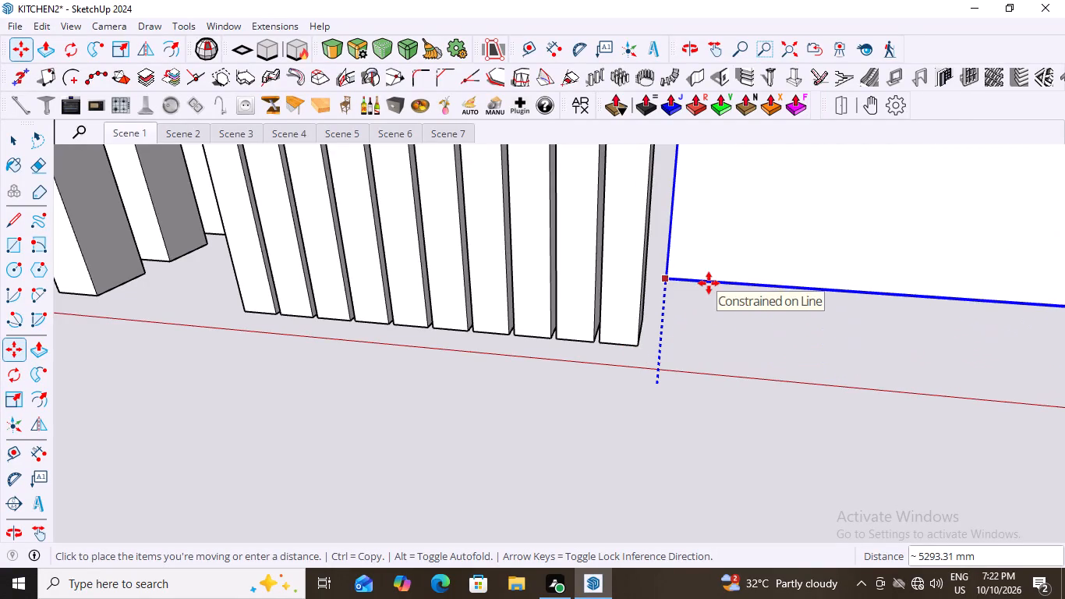
pyautogui.scroll(5, 639, 349)
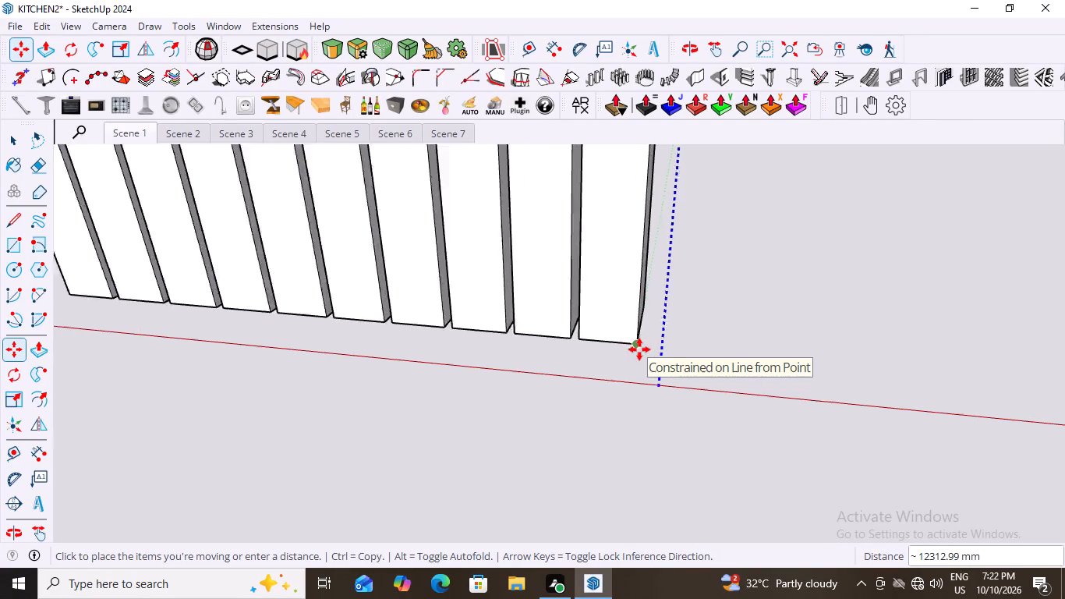
pyautogui.scroll(1, 639, 349)
pyautogui.scroll(-2, 664, 400)
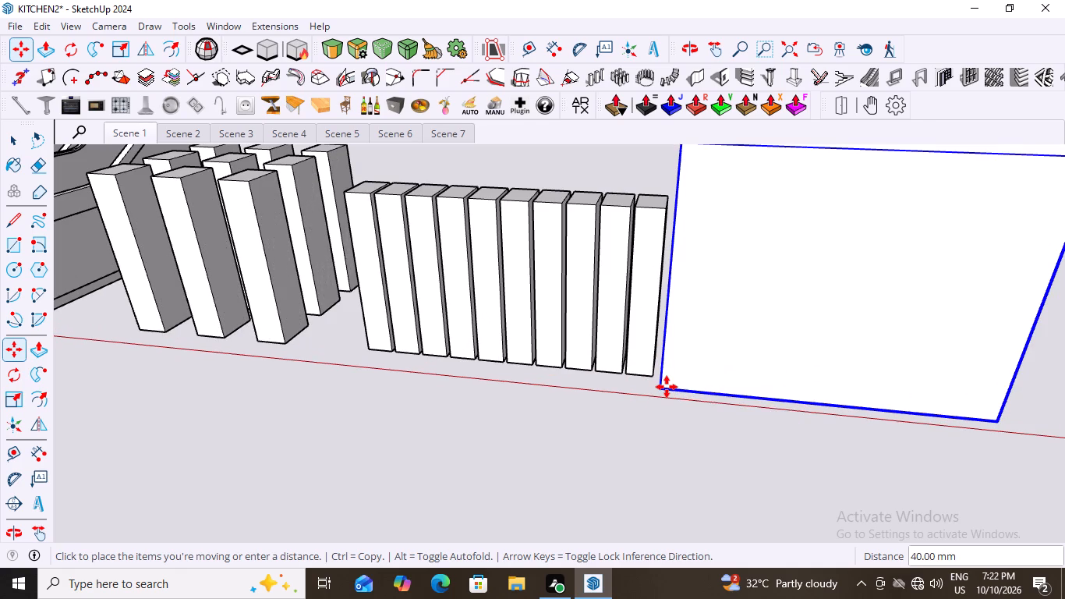
pyautogui.click(667, 387)
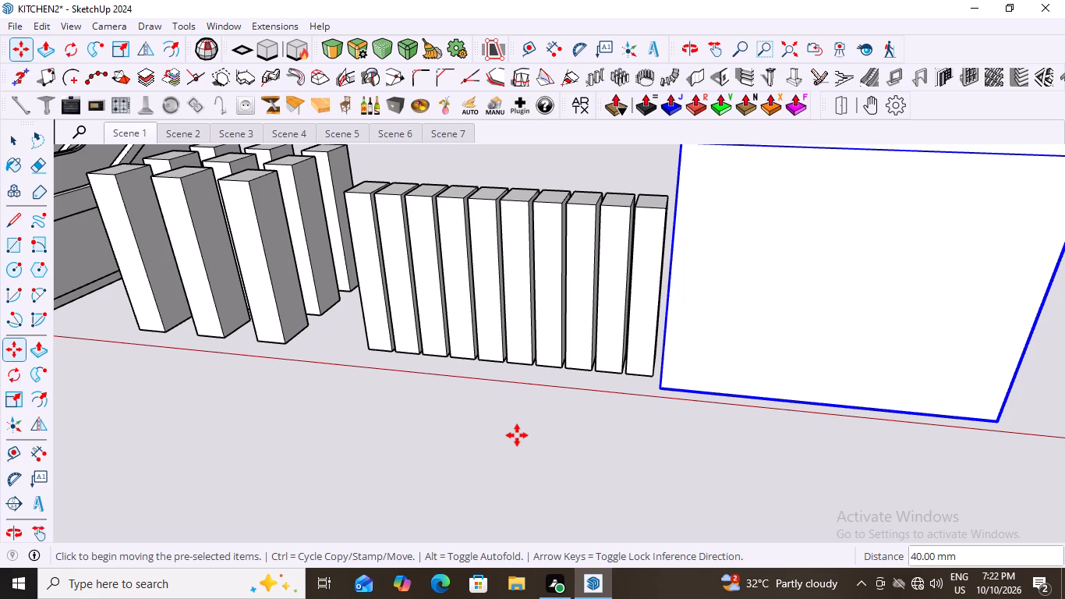
# Move the wall slab by its lower-right corner onto the front base corner of the last column in the row.
pyautogui.scroll(-12, 376, 392)
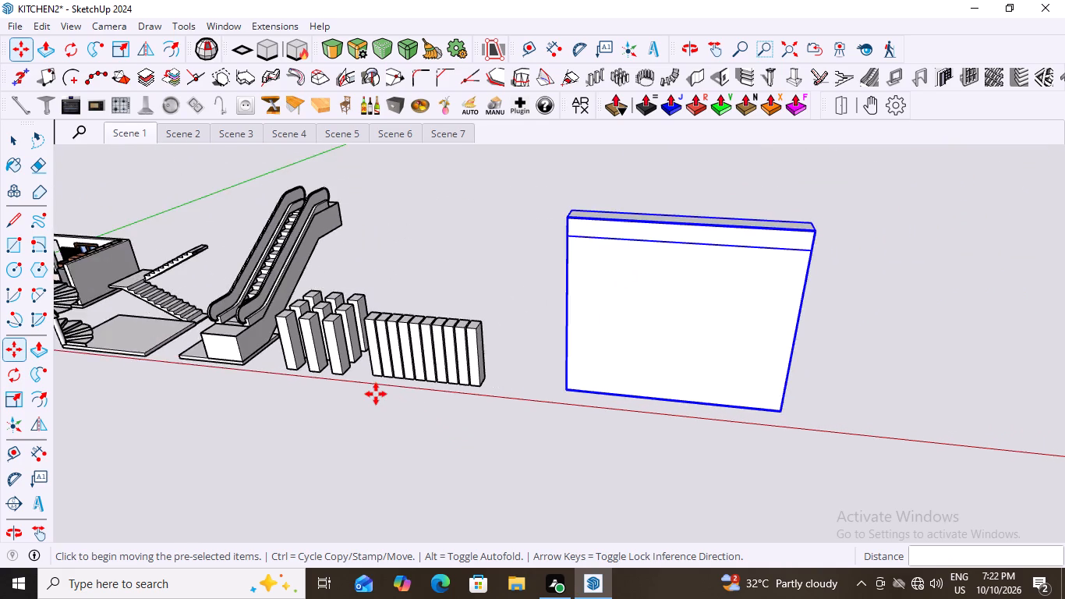
pyautogui.scroll(-9, 376, 394)
pyautogui.moveTo(484, 431); pyautogui.dragTo(613, 405, button='middle')
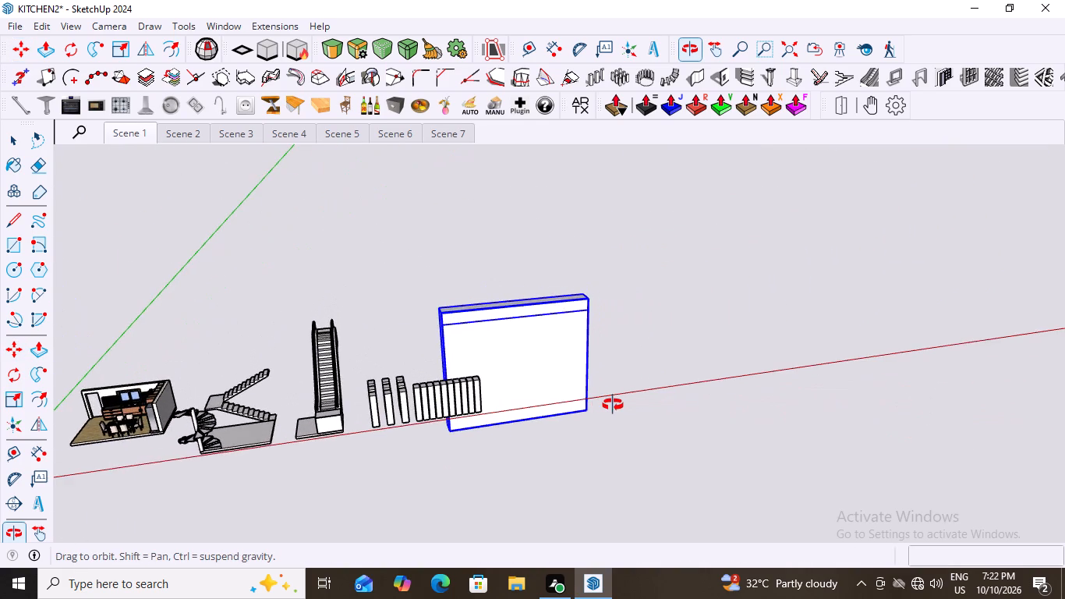
pyautogui.moveTo(613, 405); pyautogui.dragTo(531, 374, button='middle')
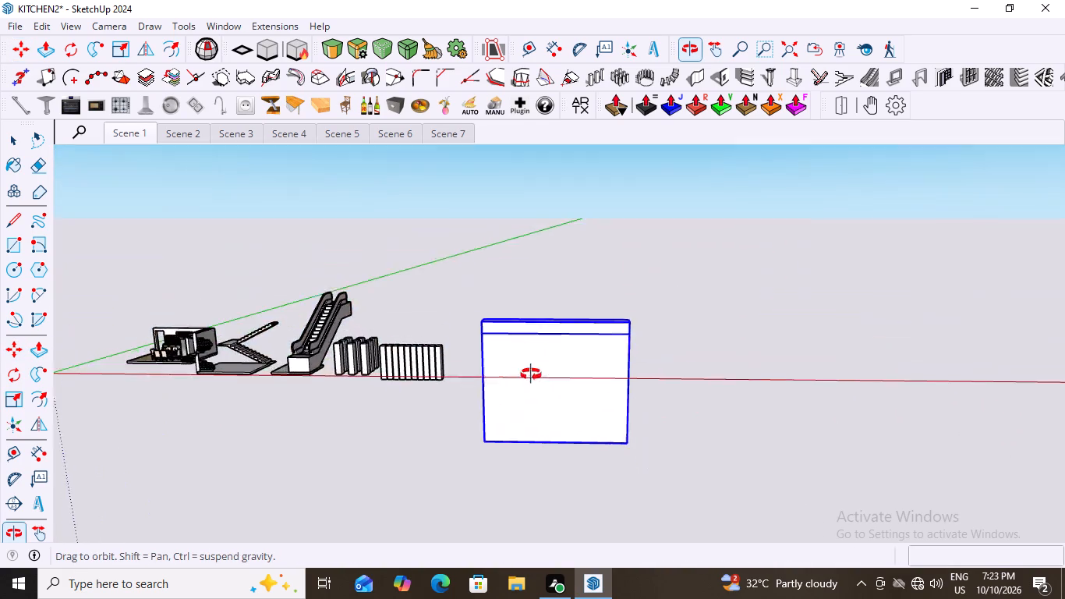
pyautogui.moveTo(531, 374); pyautogui.dragTo(547, 461, button='middle')
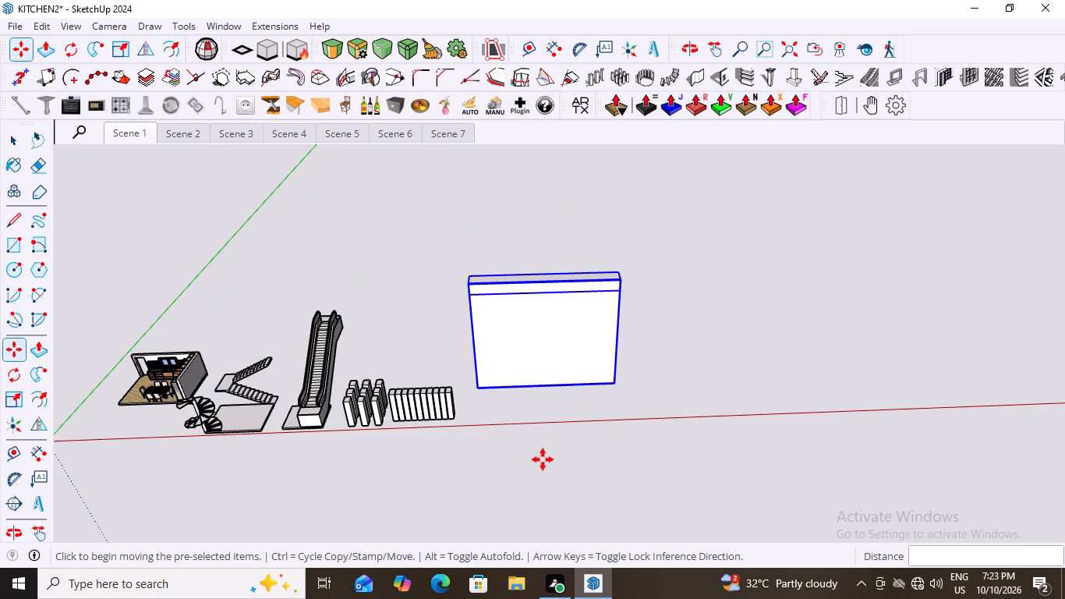
pyautogui.press('space')
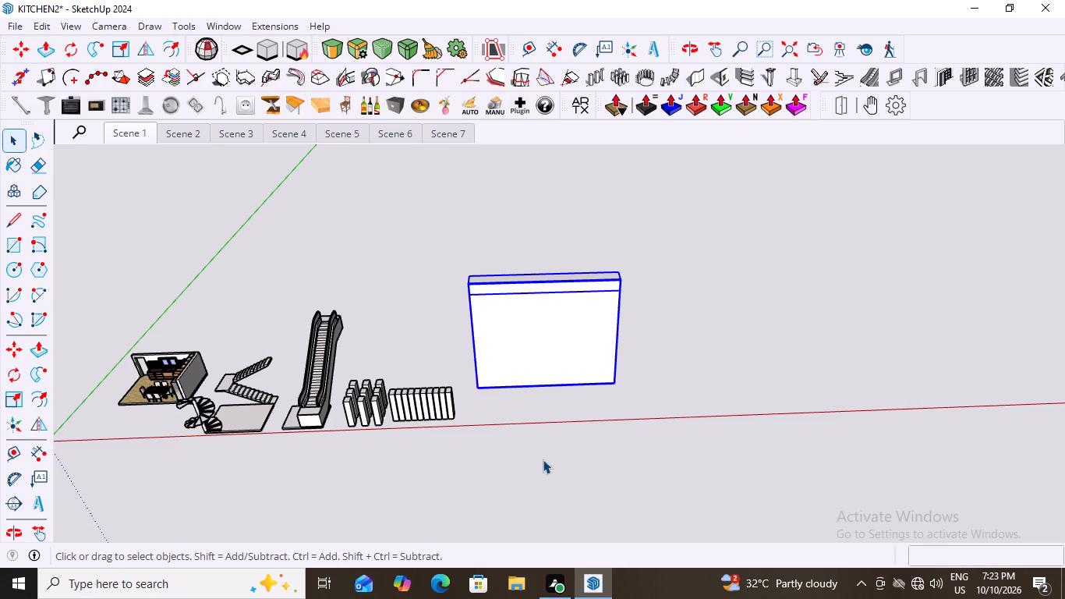
pyautogui.press('m')
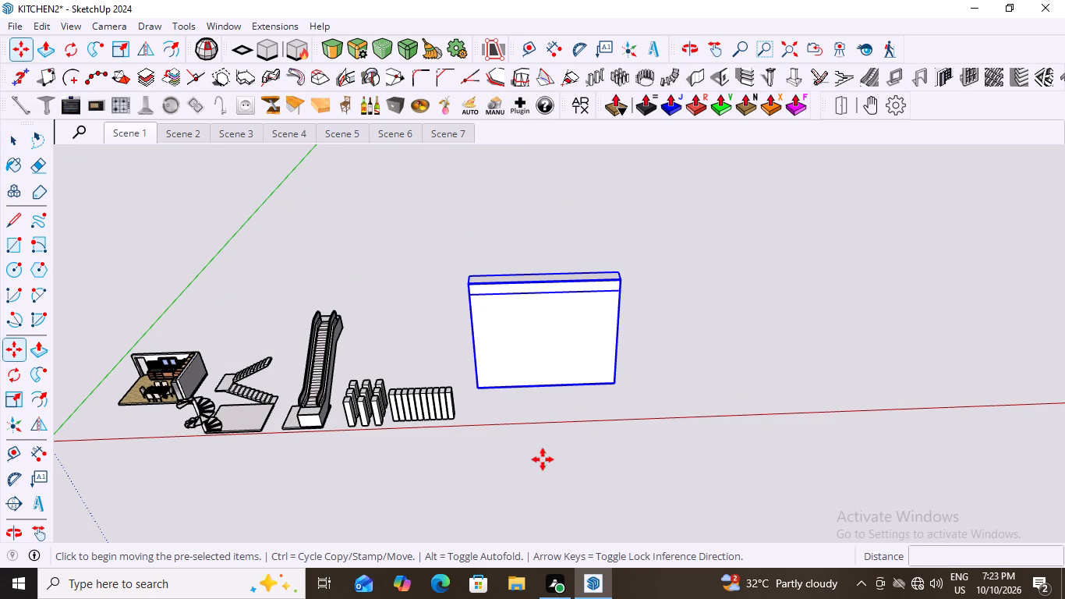
pyautogui.scroll(4, 464, 395)
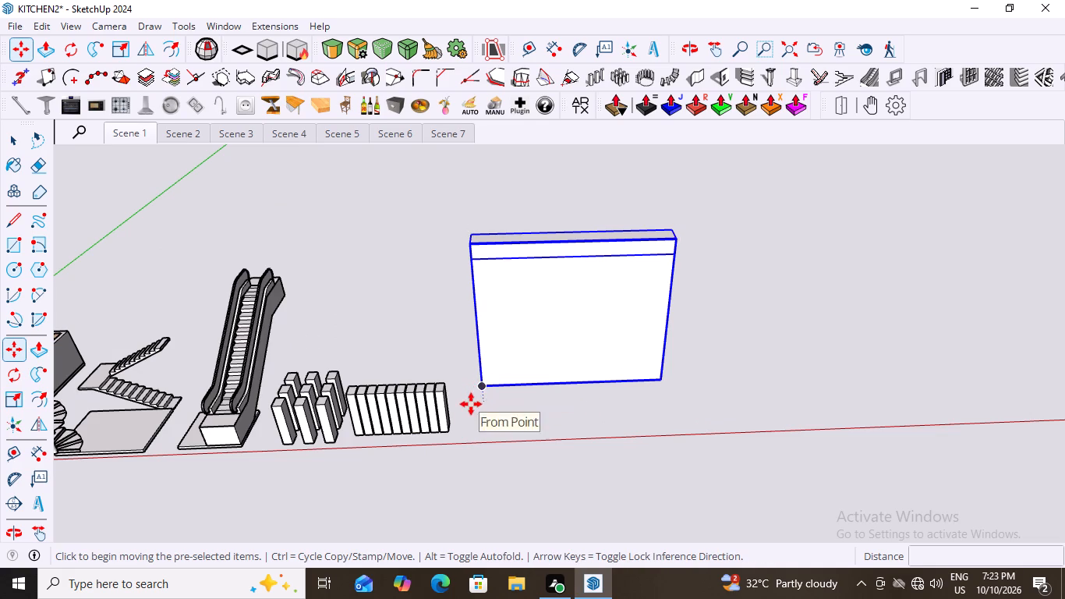
pyautogui.click(658, 385)
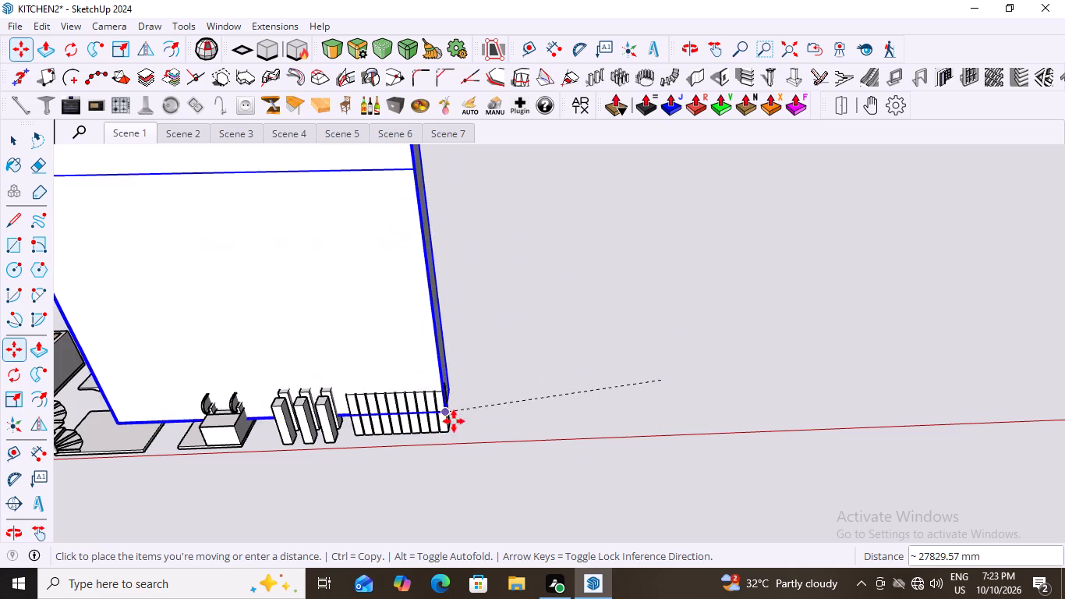
pyautogui.click(454, 438)
# Move the wall slab about 17661 mm along the red axis, away from the last column, using its lower-right corner.
pyautogui.click(454, 433)
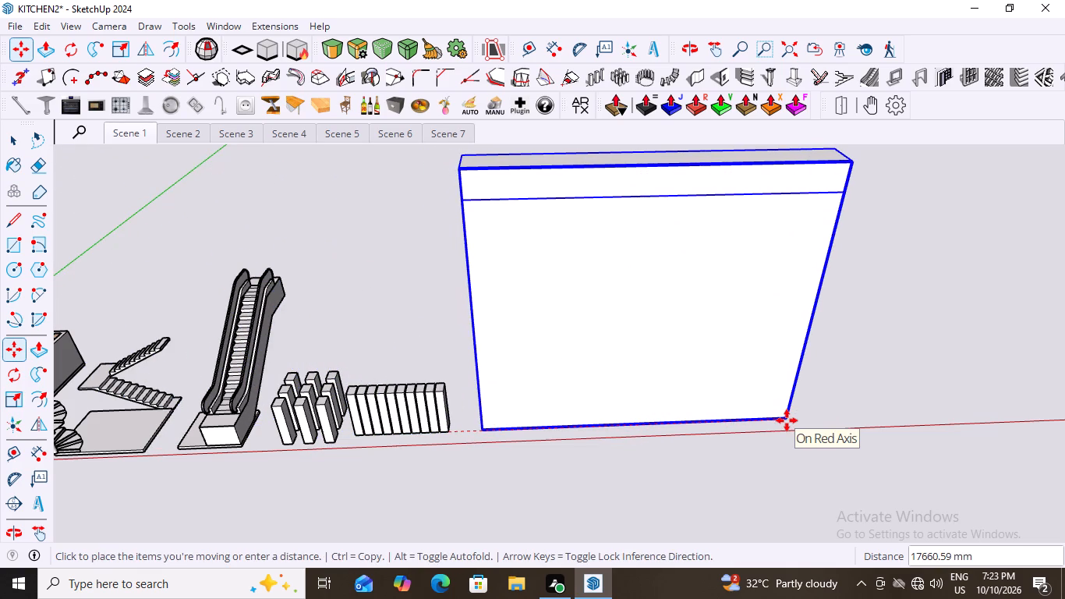
pyautogui.click(787, 420)
pyautogui.scroll(-10, 302, 317)
pyautogui.moveTo(408, 402); pyautogui.dragTo(397, 371, button='middle')
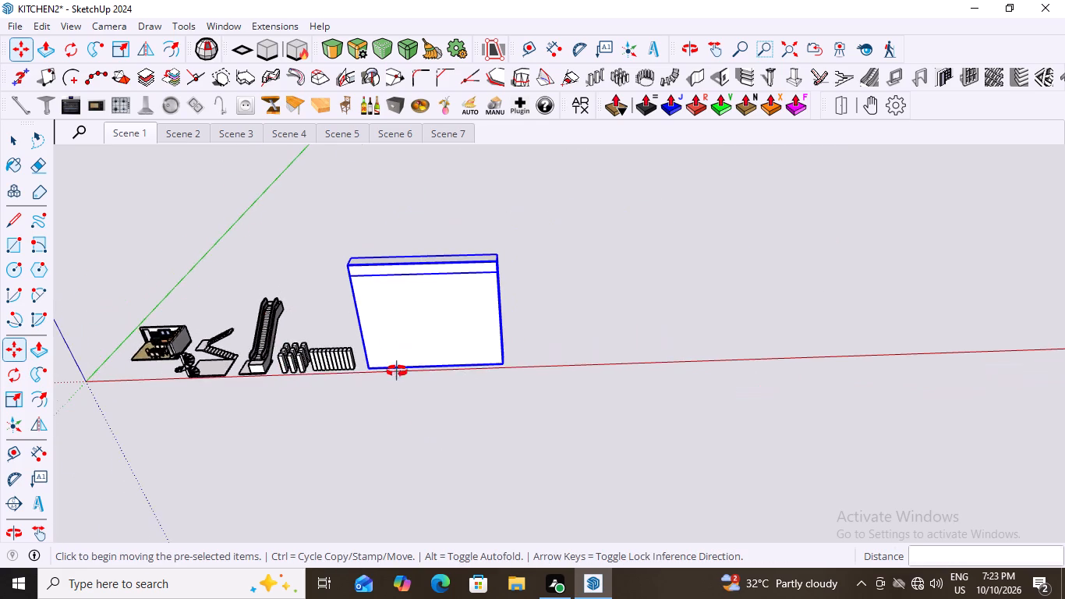
pyautogui.moveTo(397, 371); pyautogui.dragTo(402, 324, button='middle')
pyautogui.scroll(7, 299, 402)
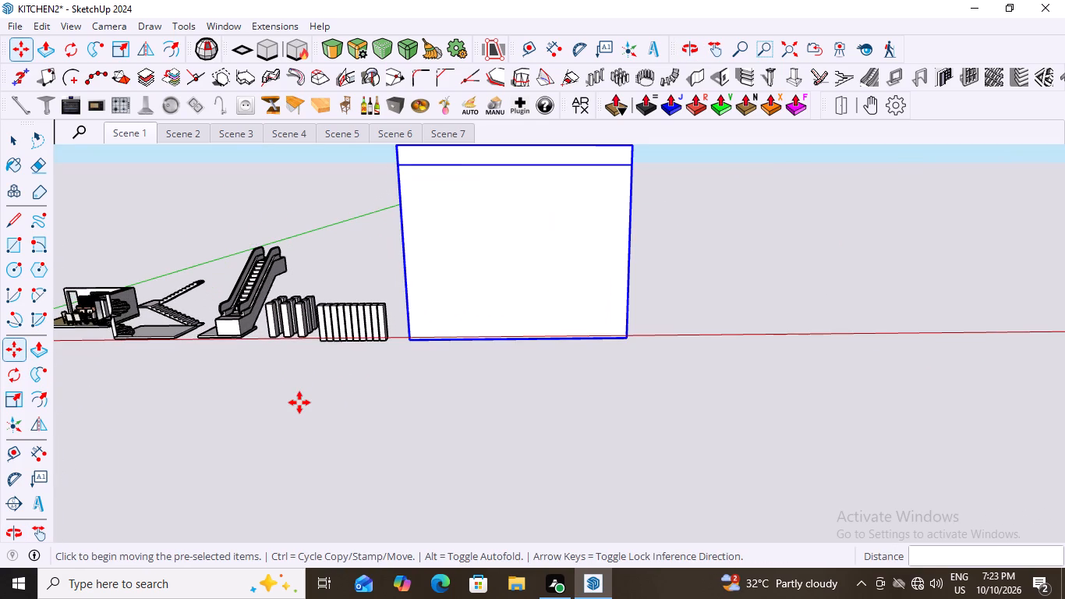
pyautogui.press('space')
pyautogui.press('space')
pyautogui.press('space')
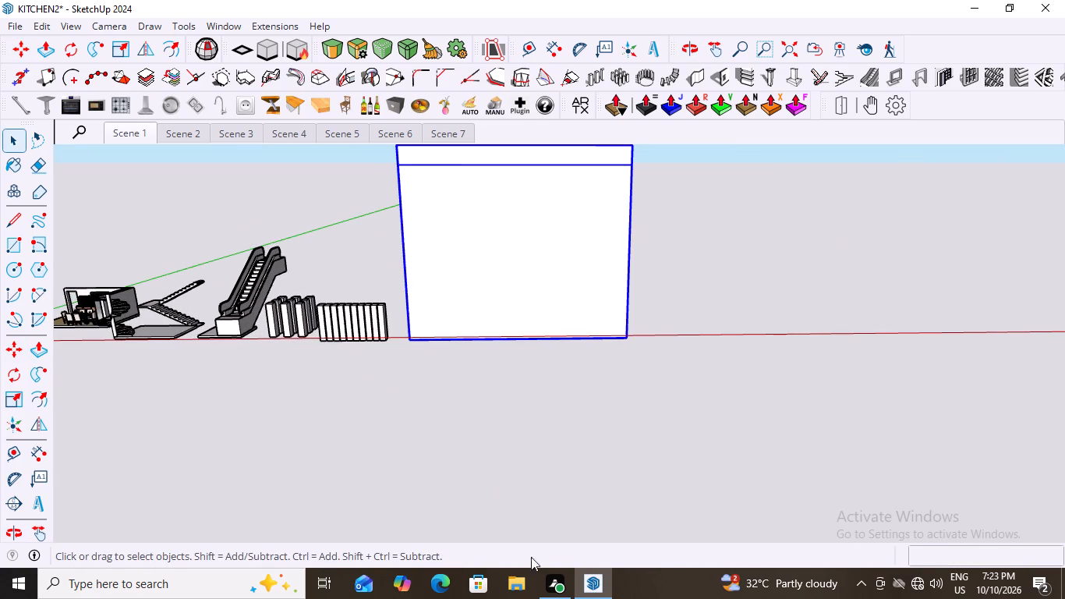
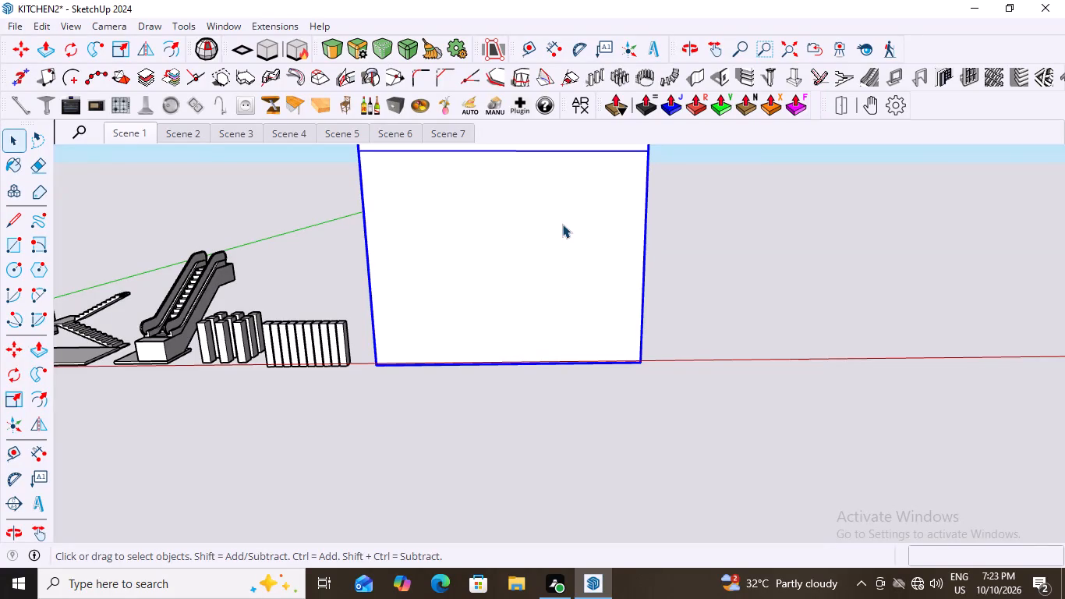
# Examine the wall slab's position along the red axis relative to the column row and the other models from several angles.
pyautogui.scroll(-11, 503, 349)
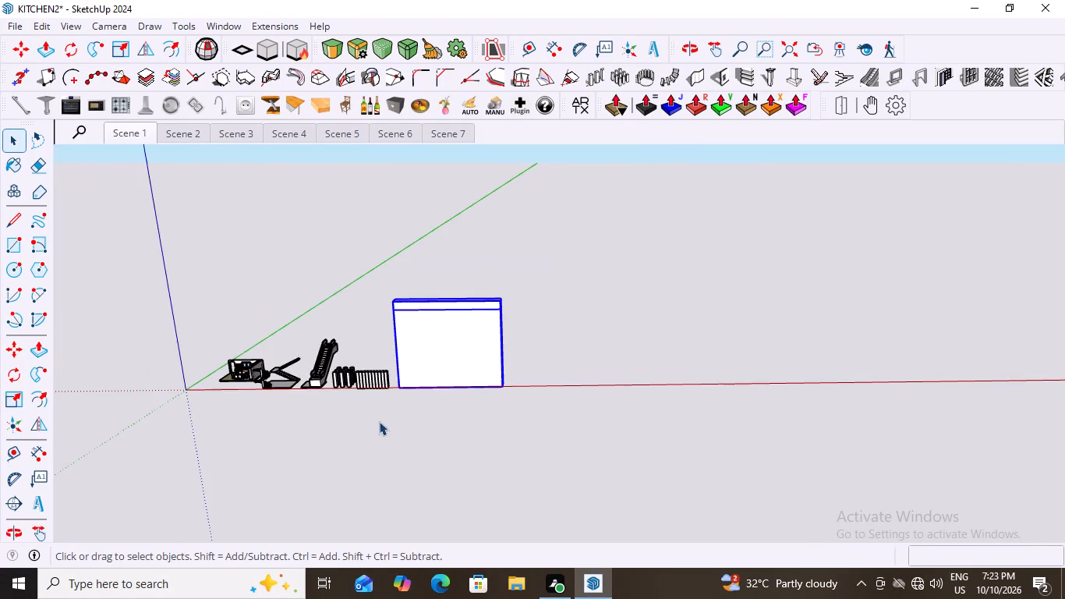
pyautogui.scroll(4, 508, 305)
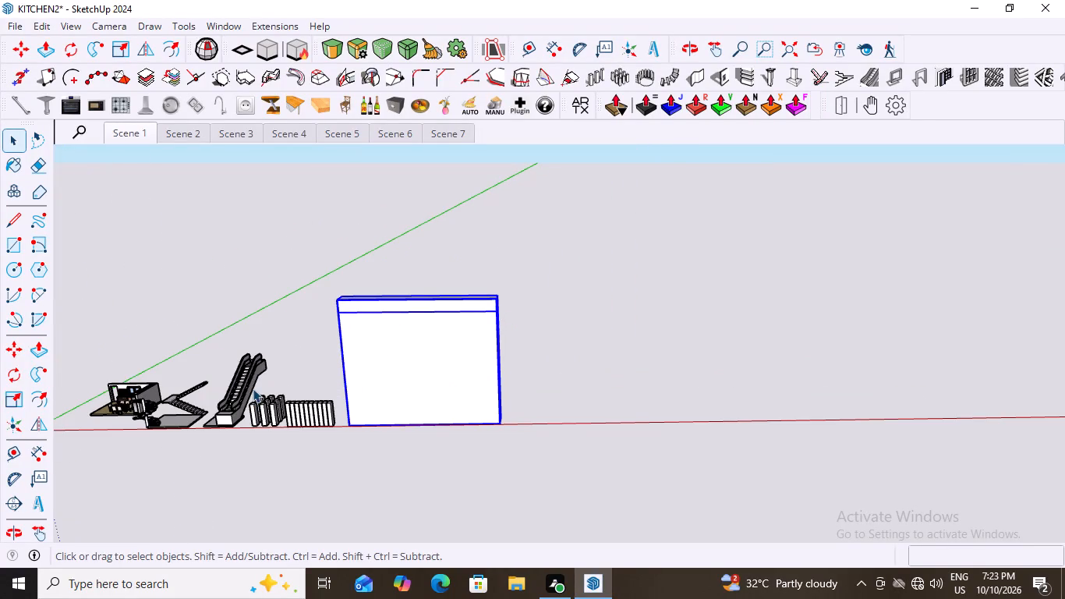
pyautogui.scroll(-5, 253, 388)
pyautogui.scroll(5, 427, 455)
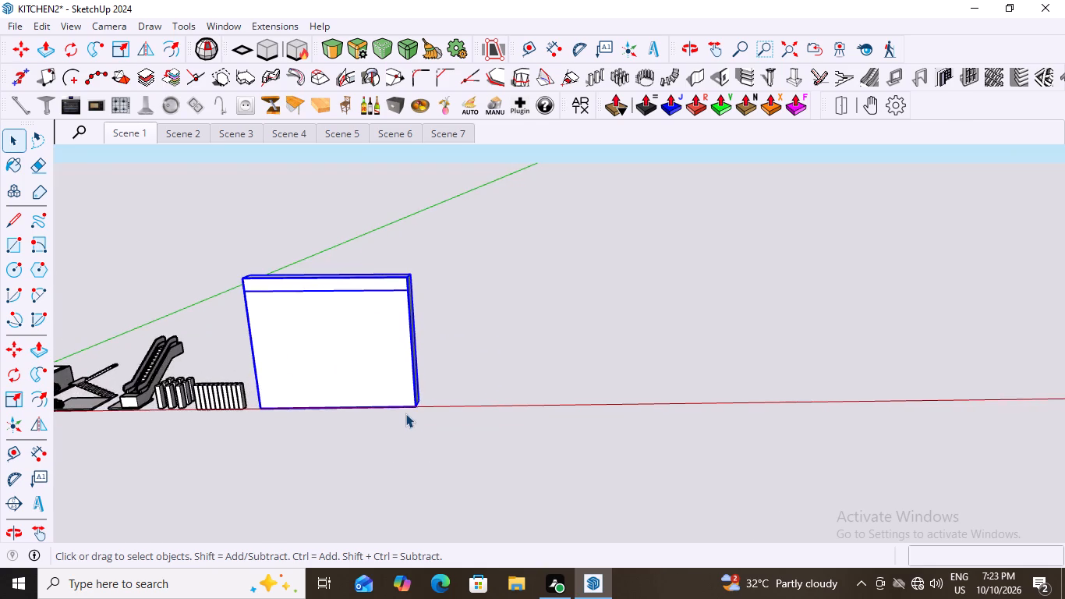
pyautogui.scroll(-6, 405, 413)
pyautogui.moveTo(402, 424); pyautogui.dragTo(386, 528, button='middle')
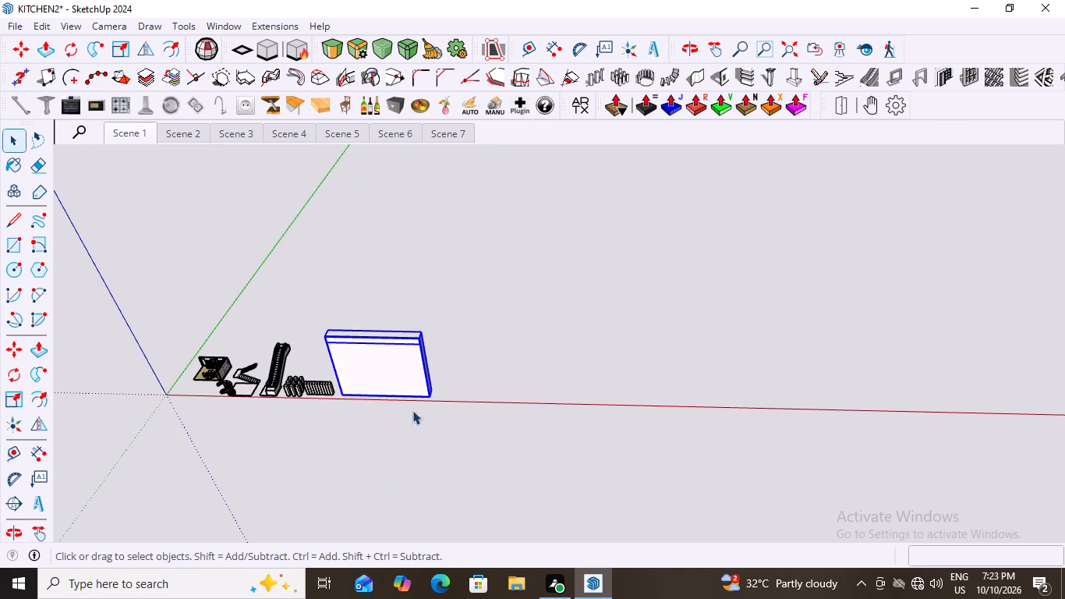
pyautogui.scroll(5, 394, 352)
pyautogui.moveTo(427, 392); pyautogui.dragTo(518, 338, button='middle')
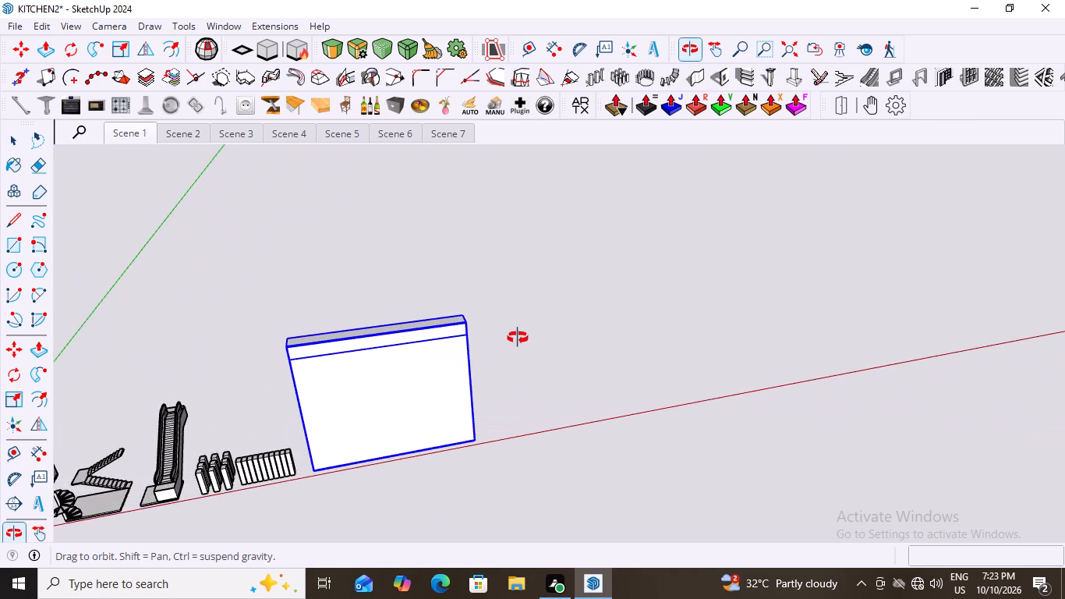
pyautogui.moveTo(518, 338); pyautogui.dragTo(448, 323, button='middle')
pyautogui.scroll(3, 448, 323)
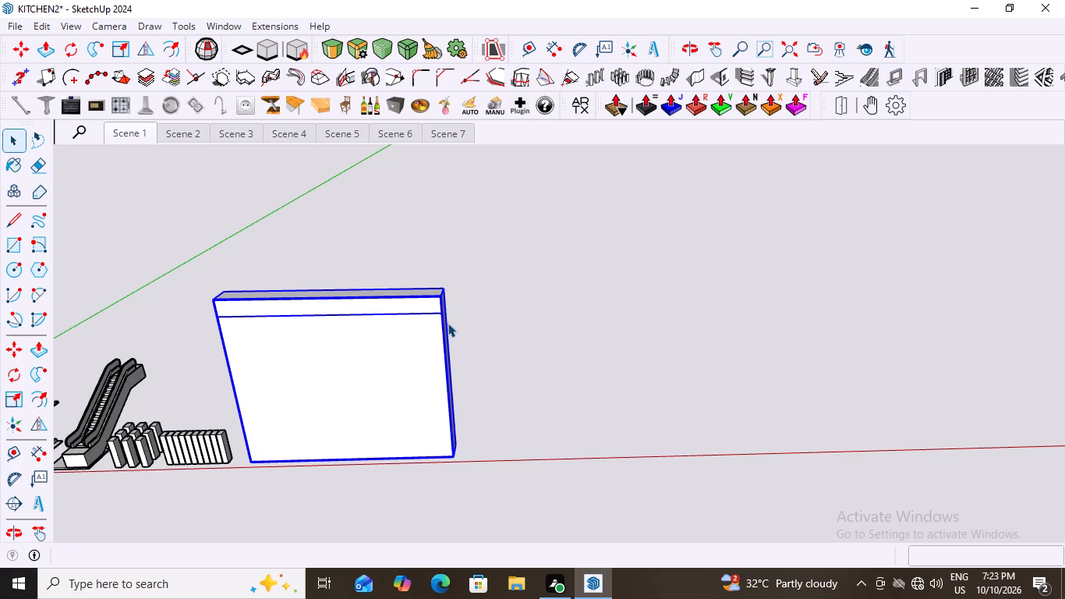
pyautogui.scroll(-3, 448, 323)
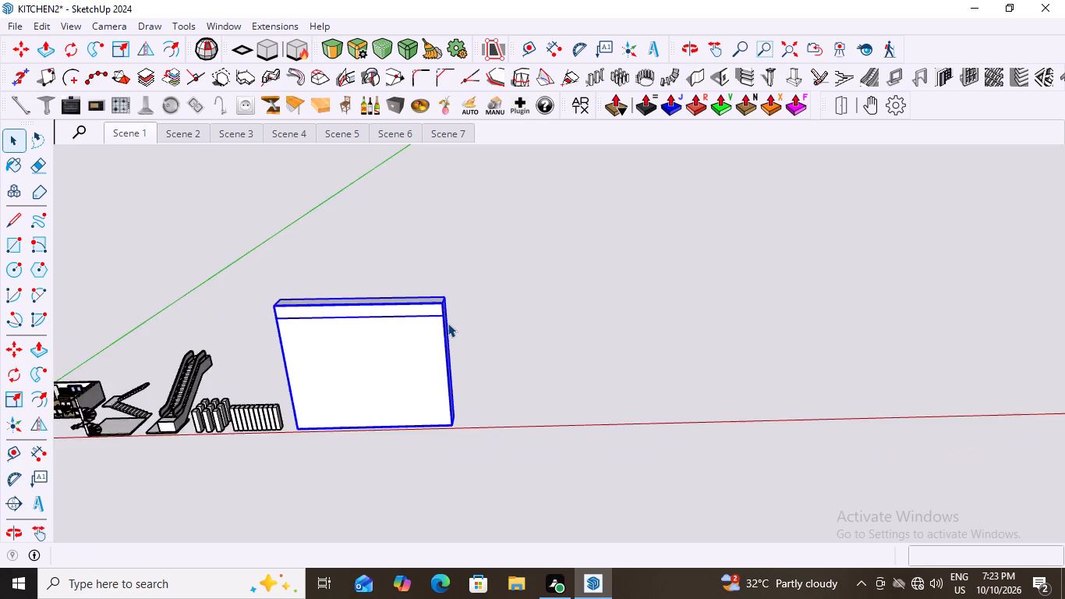
pyautogui.scroll(-3, 448, 323)
pyautogui.scroll(2, 545, 368)
pyautogui.moveTo(486, 370); pyautogui.dragTo(472, 375, button='middle')
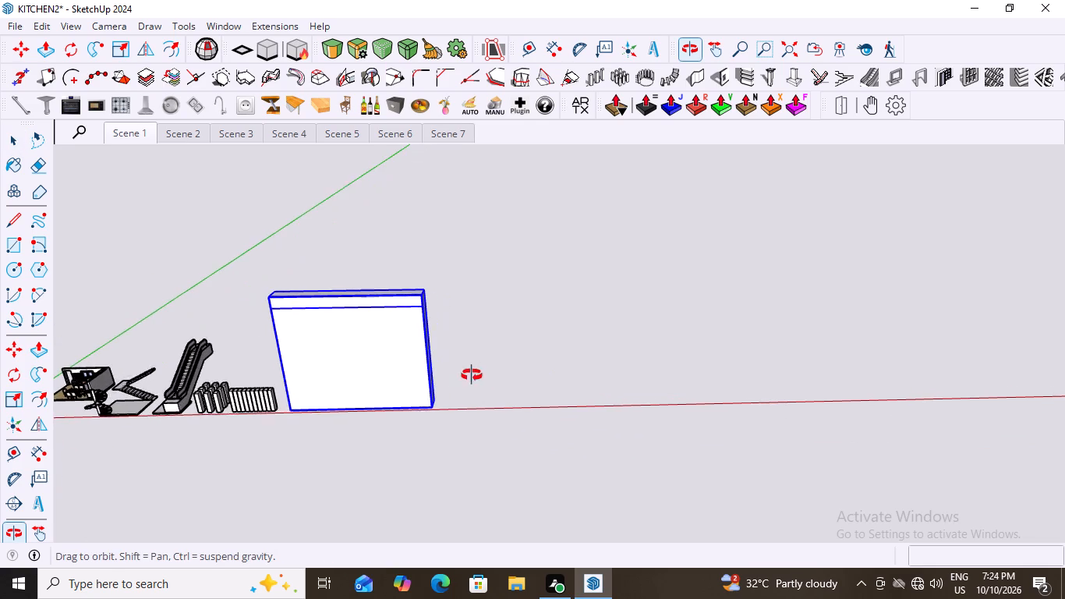
pyautogui.moveTo(472, 375); pyautogui.dragTo(360, 392, button='middle')
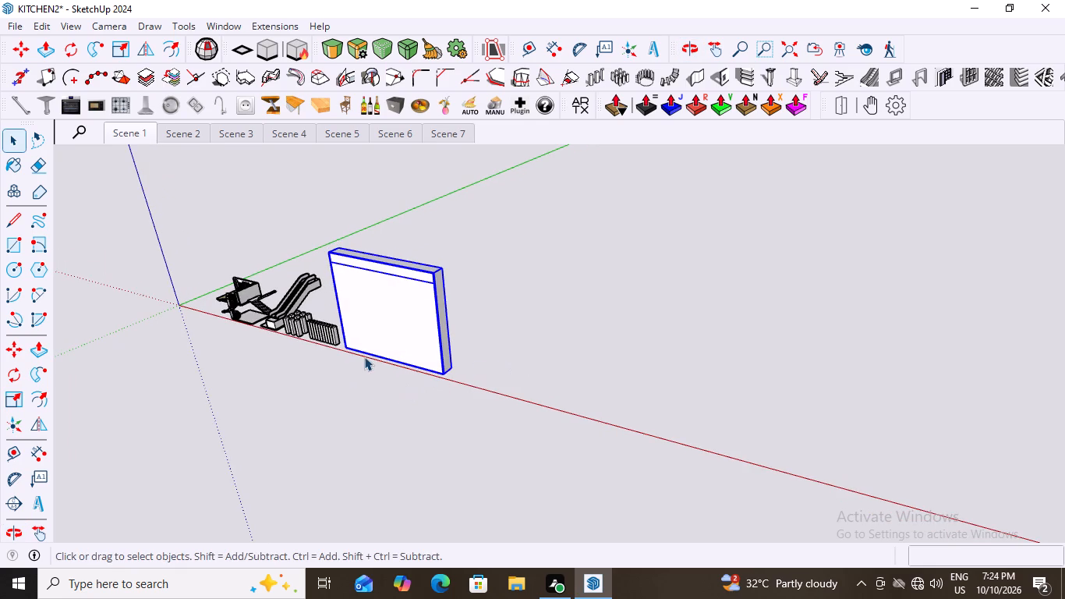
pyautogui.scroll(-2, 364, 356)
pyautogui.moveTo(362, 362); pyautogui.dragTo(495, 333, button='middle')
pyautogui.scroll(1, 495, 333)
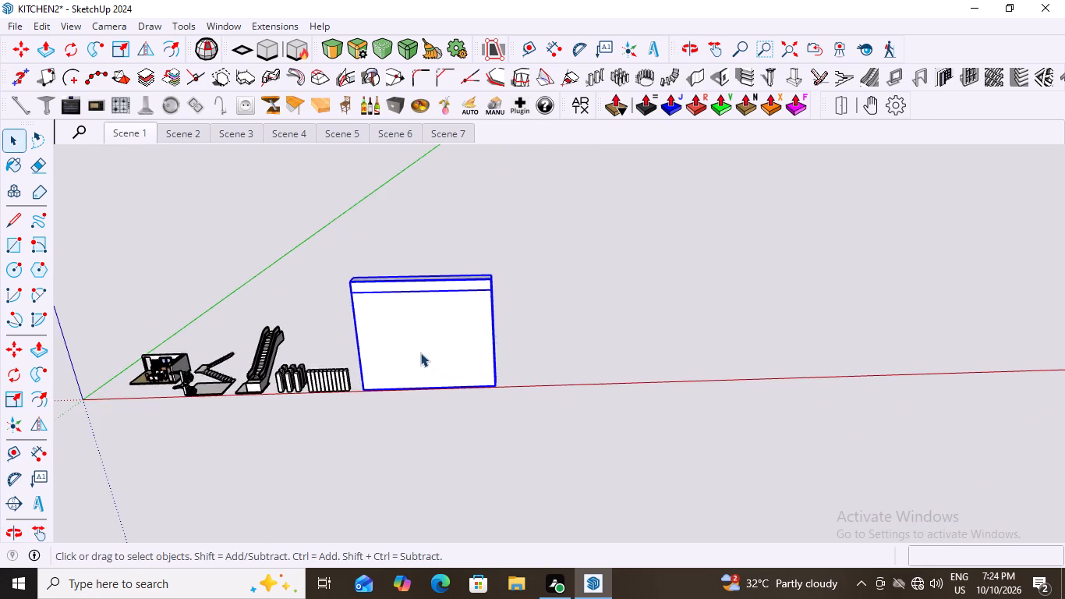
pyautogui.scroll(5, 420, 353)
pyautogui.moveTo(509, 346); pyautogui.dragTo(292, 395, button='middle')
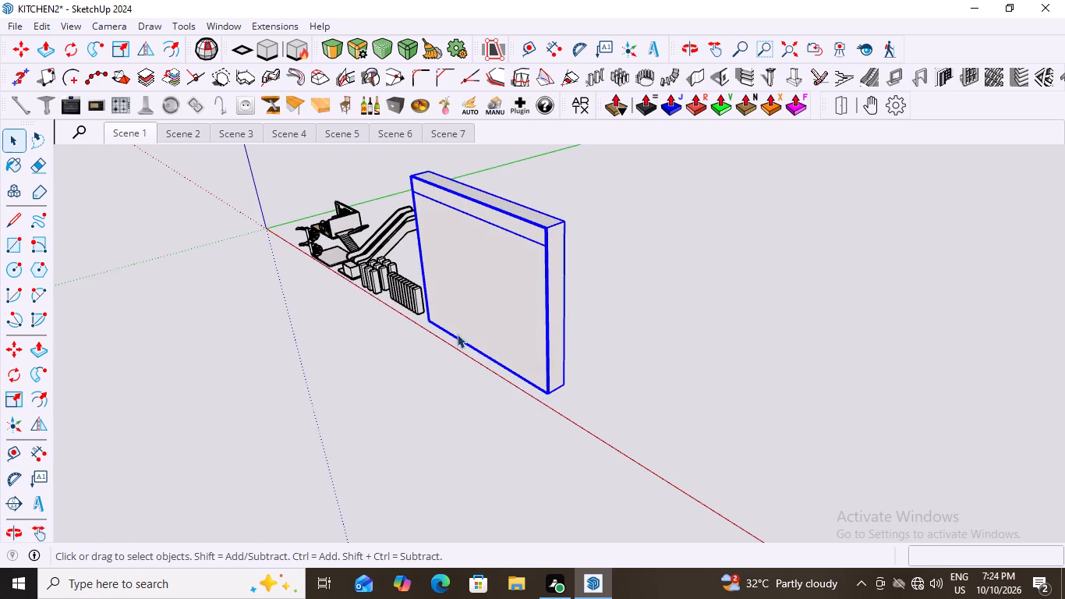
pyautogui.doubleClick(504, 303)
pyautogui.click(654, 275)
pyautogui.moveTo(419, 381); pyautogui.dragTo(501, 392, button='middle')
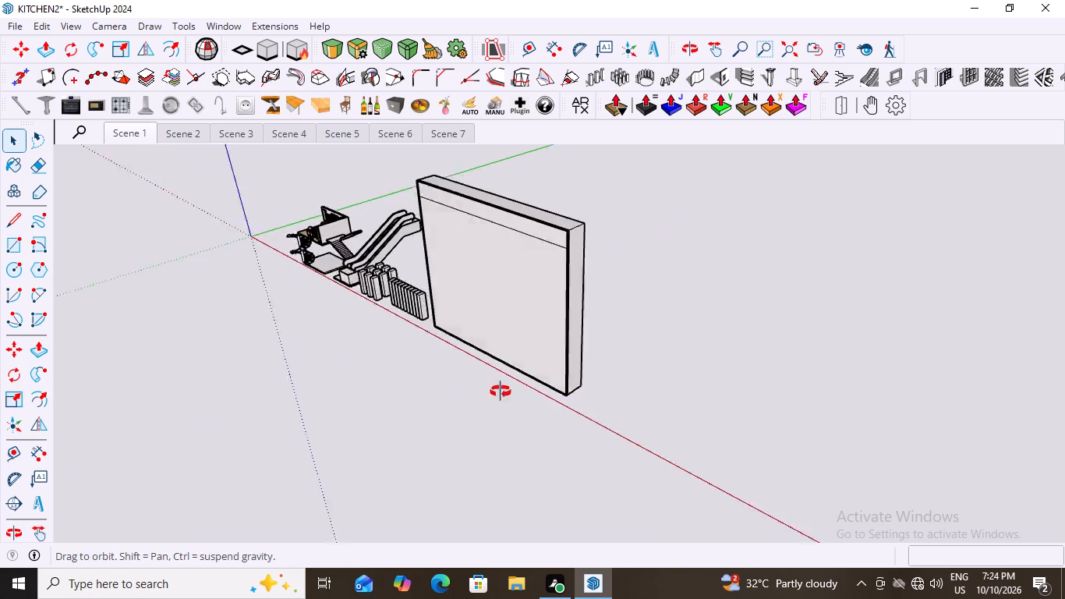
pyautogui.moveTo(501, 392); pyautogui.dragTo(536, 393, button='middle')
pyautogui.doubleClick(741, 291)
pyautogui.moveTo(656, 325); pyautogui.dragTo(473, 281, button='middle')
pyautogui.scroll(4, 473, 281)
pyautogui.scroll(-6, 402, 302)
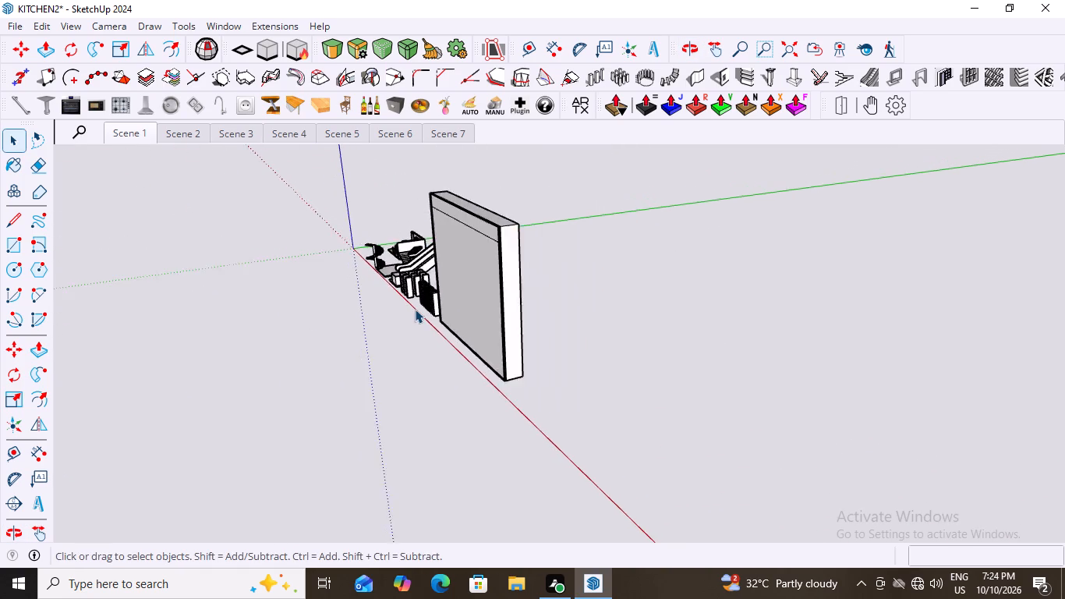
pyautogui.scroll(-3, 415, 309)
pyautogui.moveTo(457, 360); pyautogui.dragTo(844, 362, button='middle')
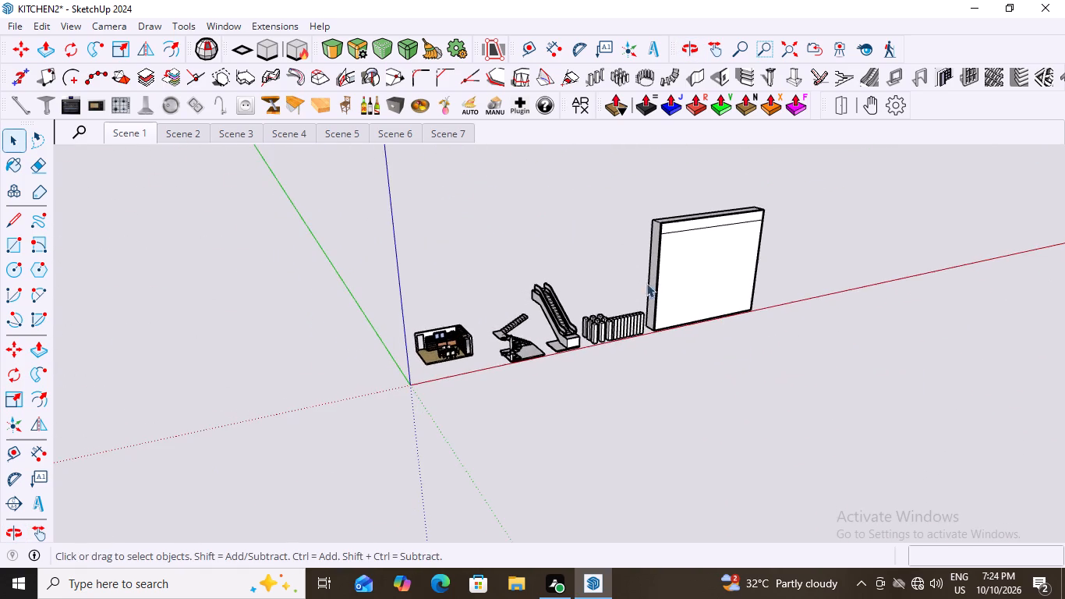
pyautogui.scroll(9, 634, 265)
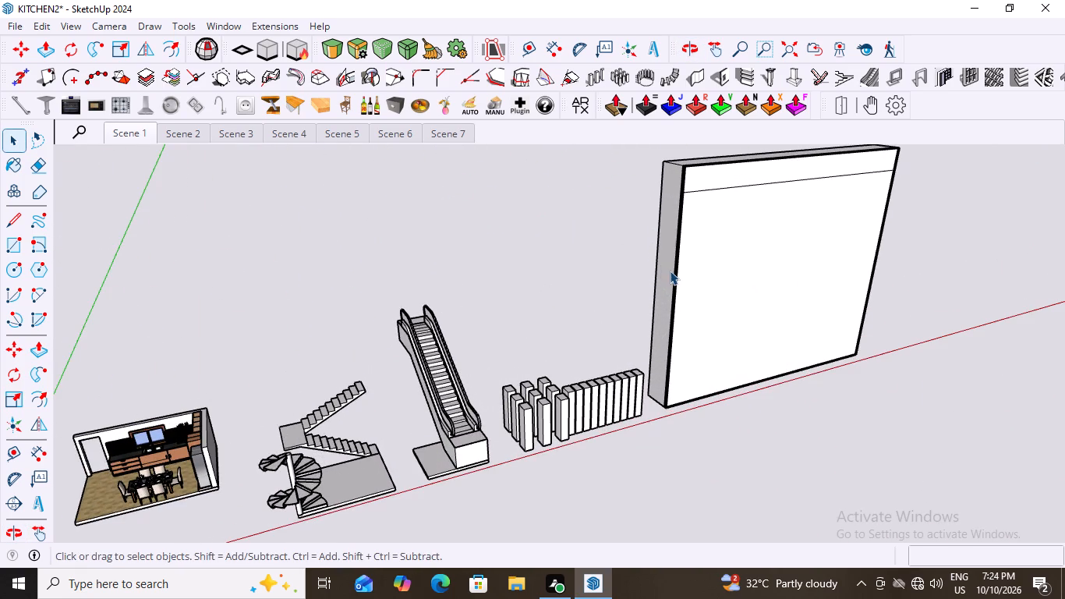
pyautogui.scroll(-6, 589, 291)
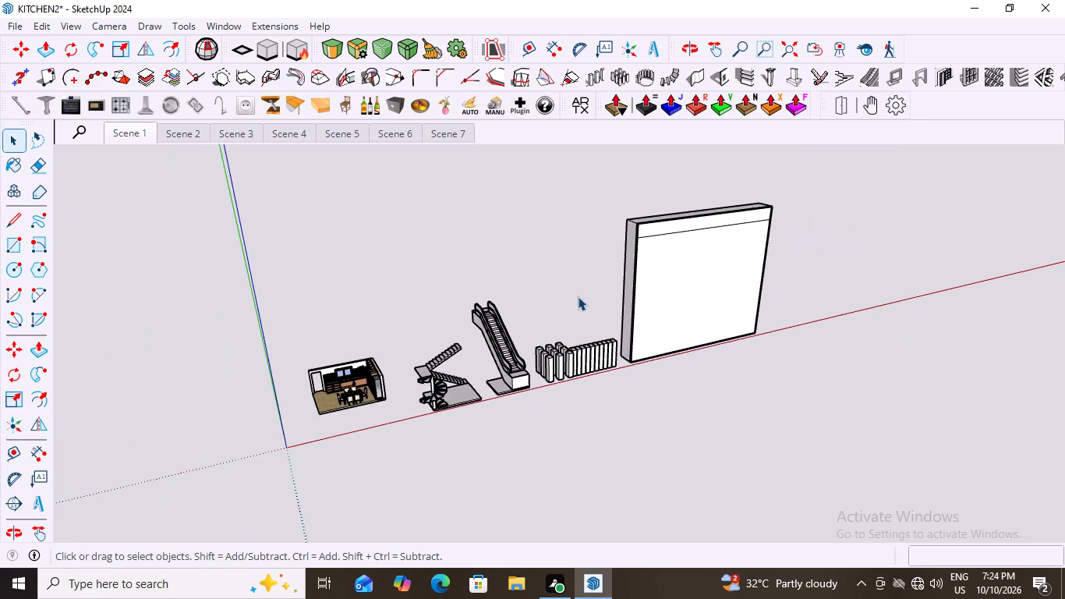
pyautogui.scroll(-6, 578, 296)
pyautogui.scroll(-3, 387, 372)
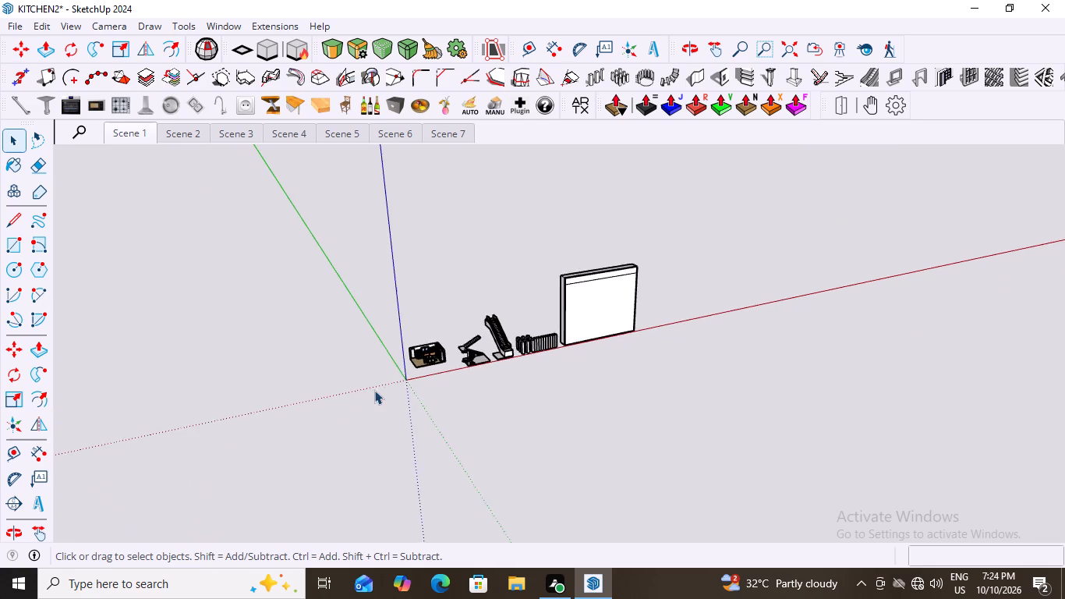
pyautogui.scroll(-3, 371, 402)
pyautogui.moveTo(561, 378); pyautogui.dragTo(479, 332, button='middle')
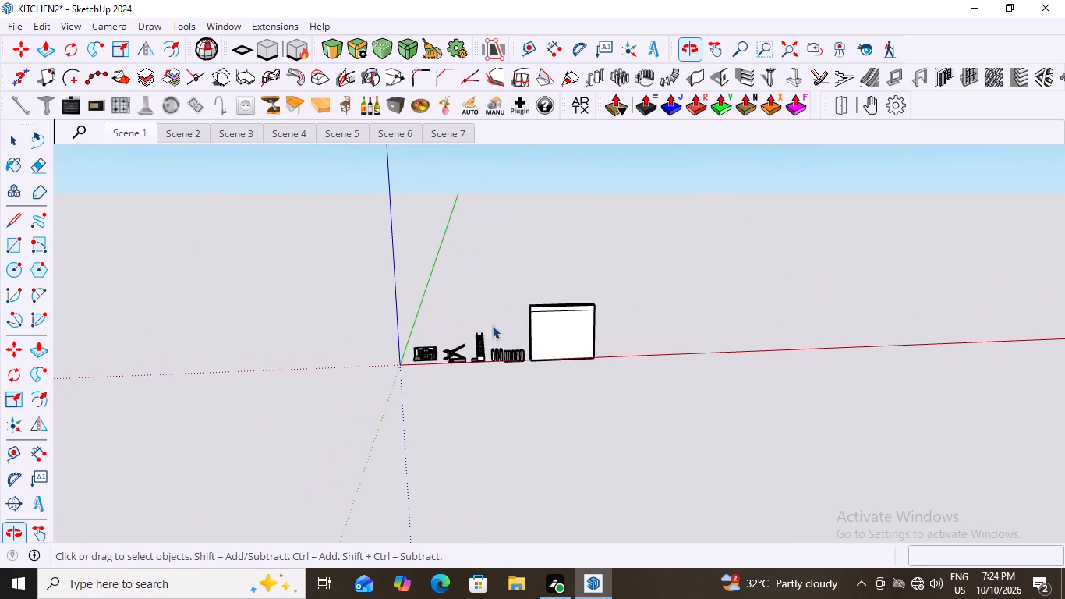
# Open the wall slab's nested groups and delete the front slab piece with the horizontal slice line that covers the window frame.
pyautogui.scroll(12, 534, 296)
pyautogui.scroll(8, 553, 366)
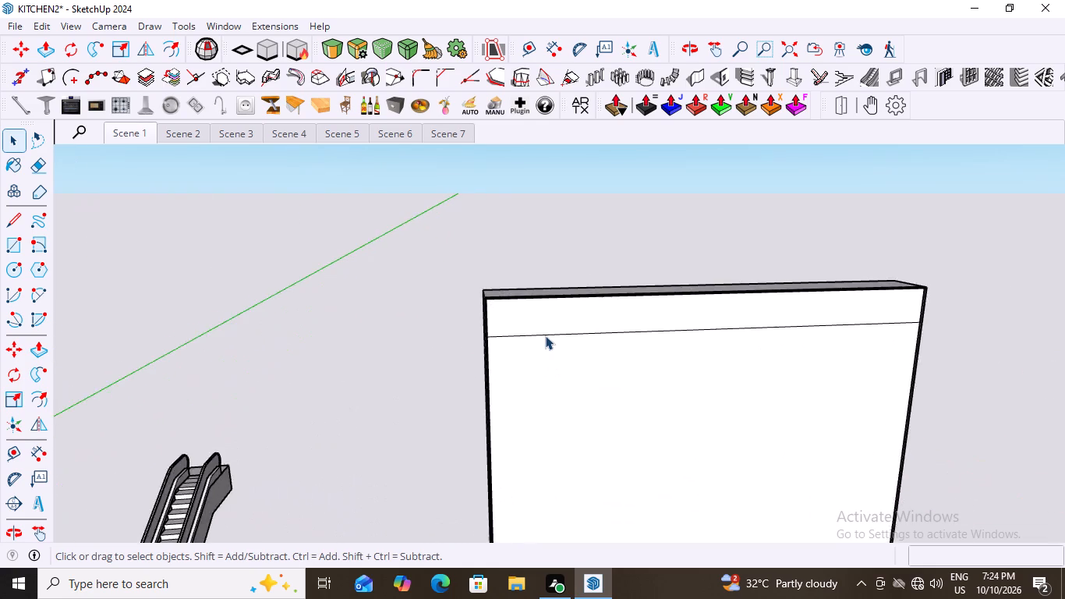
pyautogui.scroll(7, 545, 335)
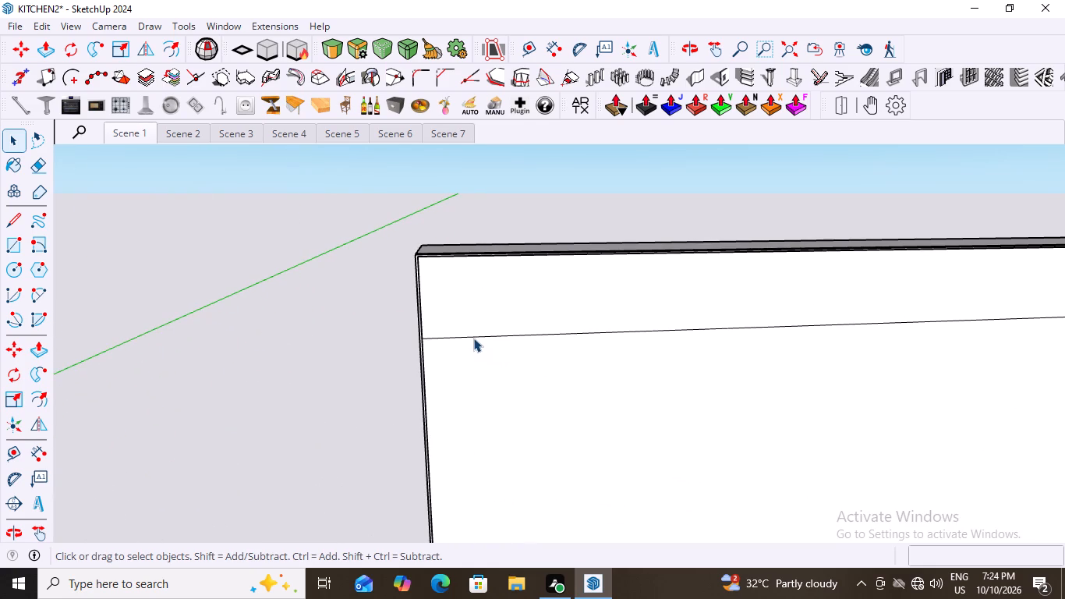
pyautogui.click(473, 338)
pyautogui.doubleClick(473, 338)
pyautogui.click(473, 338)
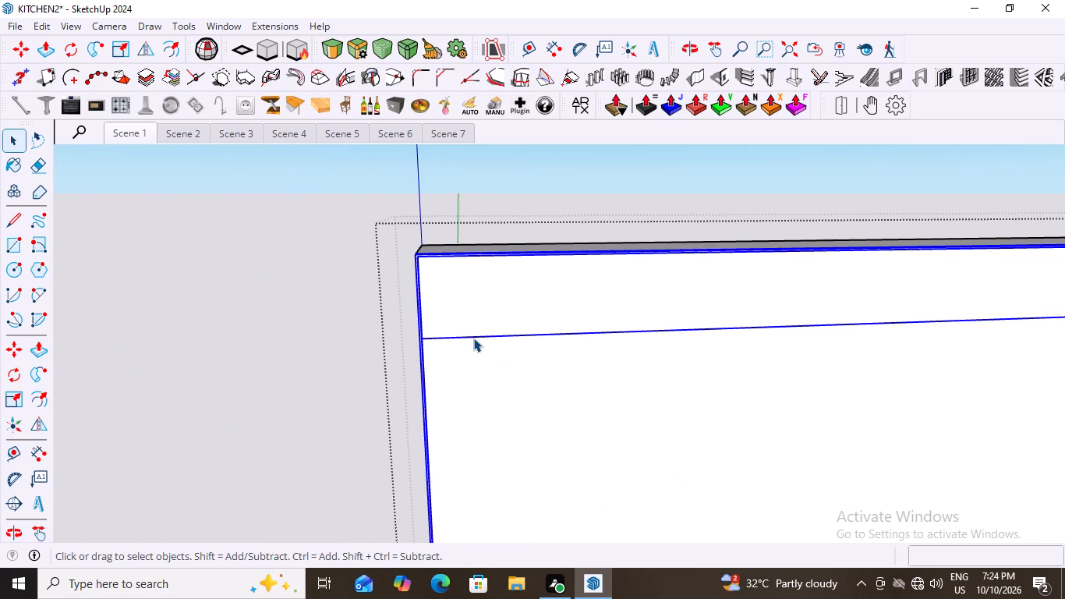
pyautogui.click(473, 338)
pyautogui.click(473, 338)
pyautogui.click(473, 338)
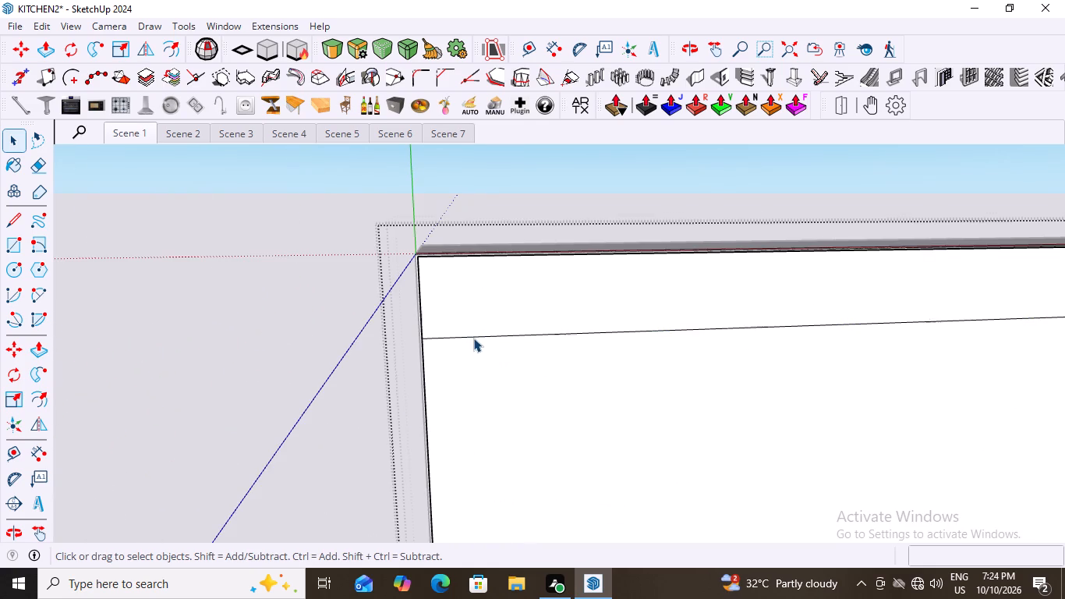
pyautogui.click(473, 338)
pyautogui.scroll(-6, 362, 361)
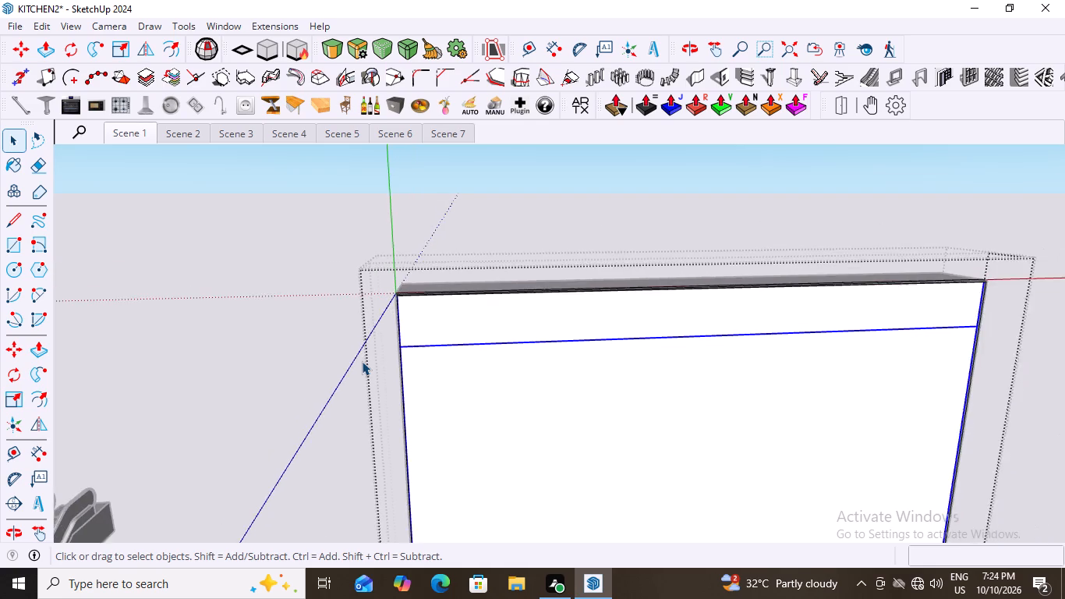
pyautogui.scroll(-12, 362, 361)
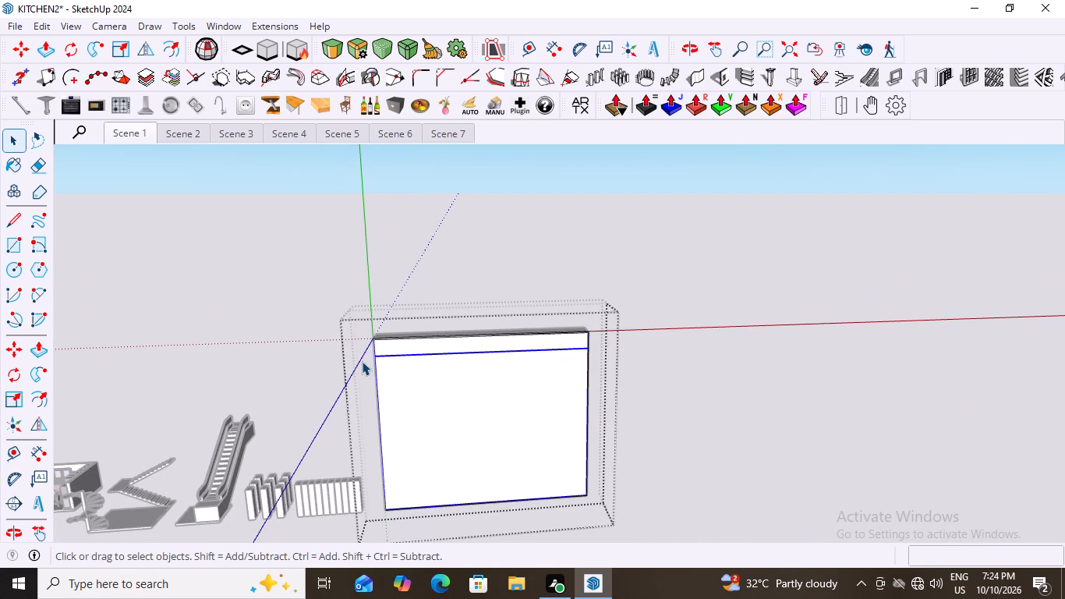
pyautogui.press('Delete')
# Inspect the uncovered window frame and glass, closing its nested groups to return to the model's top level.
pyautogui.moveTo(532, 392); pyautogui.dragTo(268, 434, button='middle')
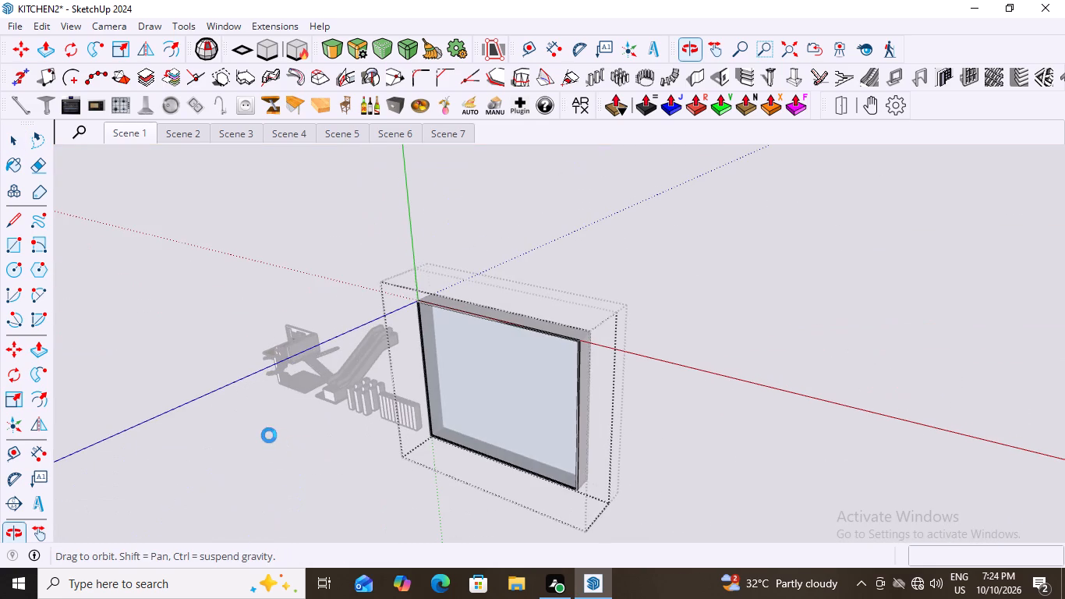
pyautogui.moveTo(268, 434); pyautogui.dragTo(532, 413, button='middle')
pyautogui.scroll(-2, 534, 413)
pyautogui.moveTo(508, 427); pyautogui.dragTo(568, 420, button='middle')
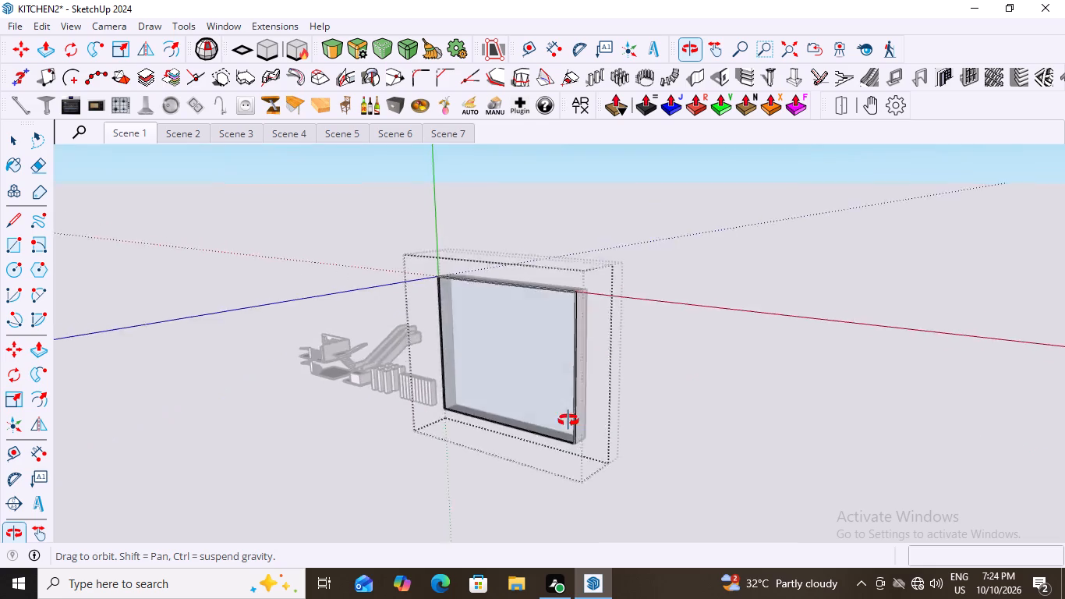
pyautogui.moveTo(568, 420); pyautogui.dragTo(604, 412, button='middle')
pyautogui.press('space')
pyautogui.click(742, 268)
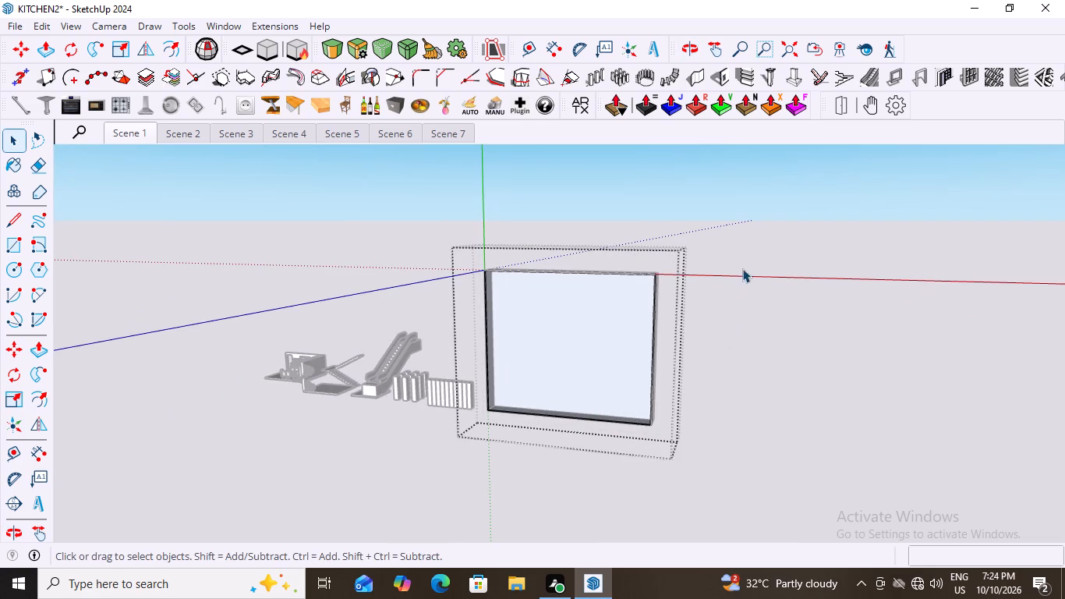
pyautogui.moveTo(580, 394); pyautogui.dragTo(762, 422, button='middle')
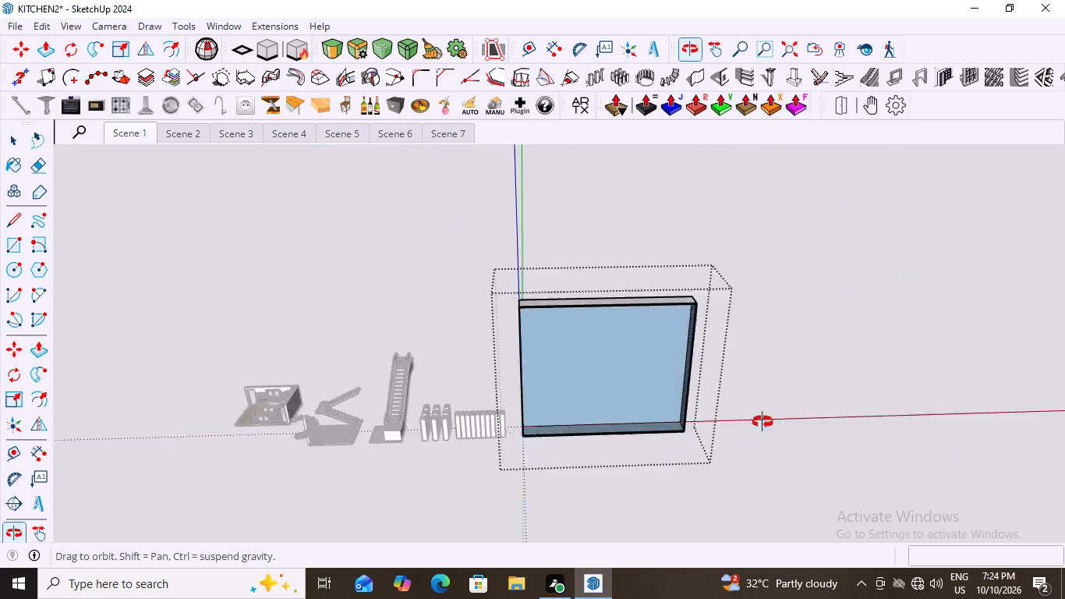
pyautogui.moveTo(762, 422); pyautogui.dragTo(769, 485, button='middle')
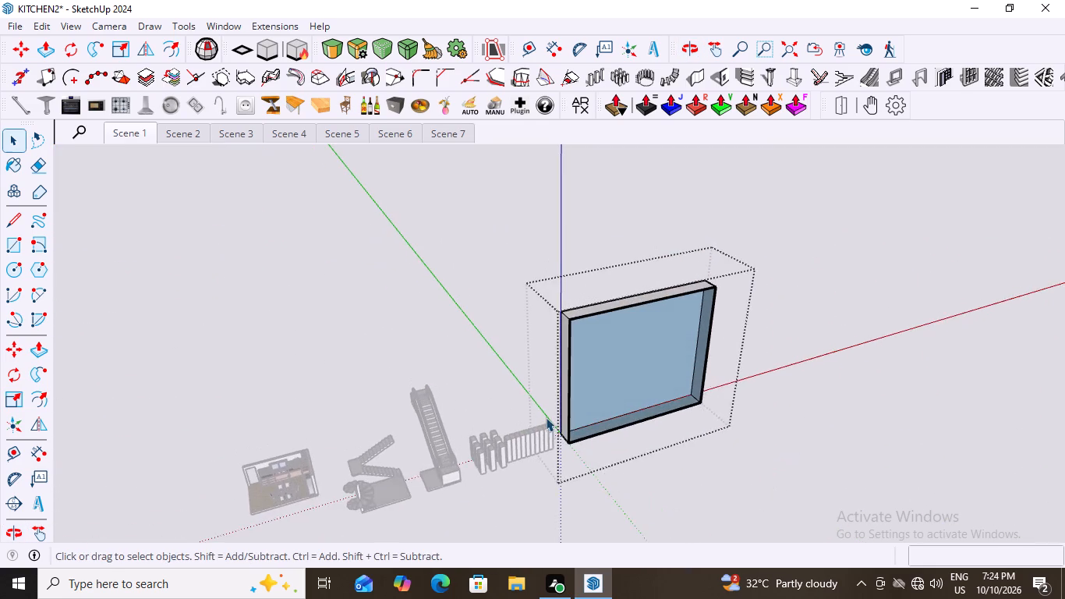
pyautogui.scroll(7, 546, 417)
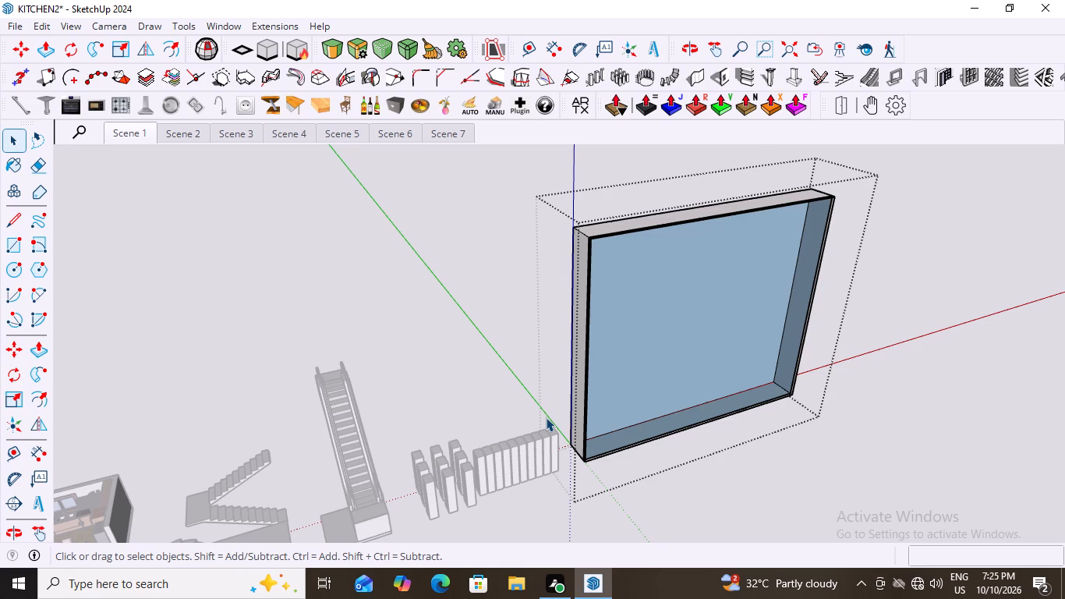
pyautogui.scroll(-2, 390, 412)
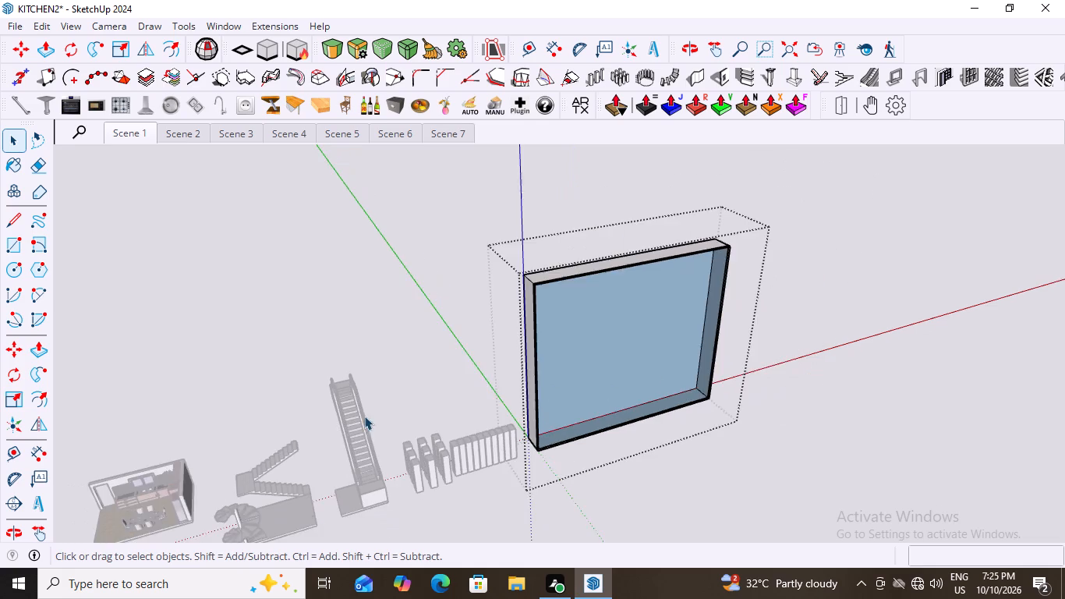
pyautogui.scroll(-13, 364, 416)
pyautogui.moveTo(563, 501); pyautogui.dragTo(506, 466, button='middle')
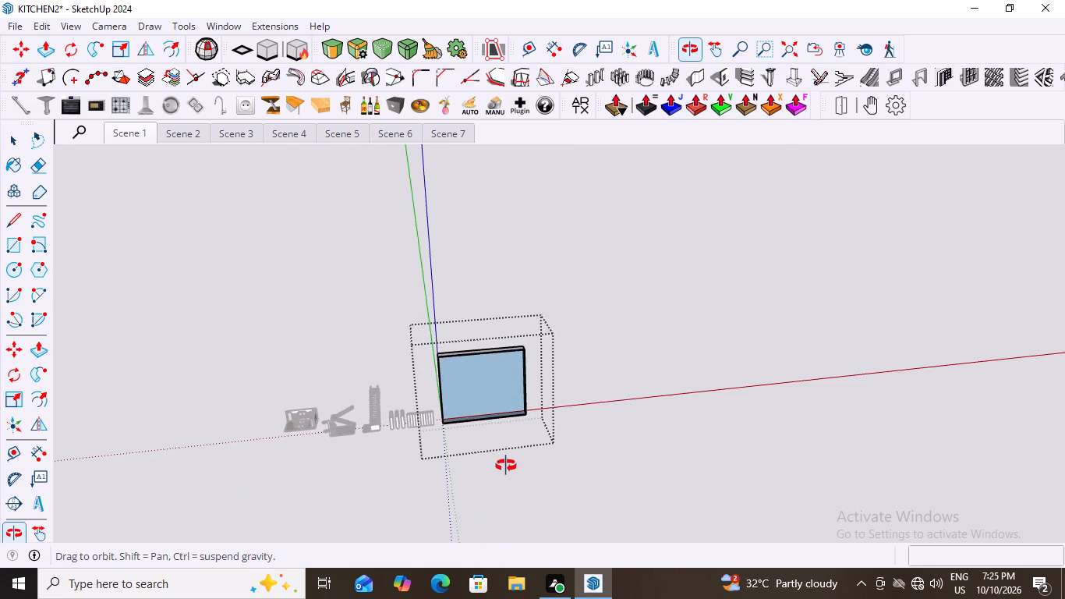
pyautogui.moveTo(506, 466); pyautogui.dragTo(537, 465, button='middle')
pyautogui.scroll(1, 537, 465)
pyautogui.press('space')
pyautogui.click(568, 345)
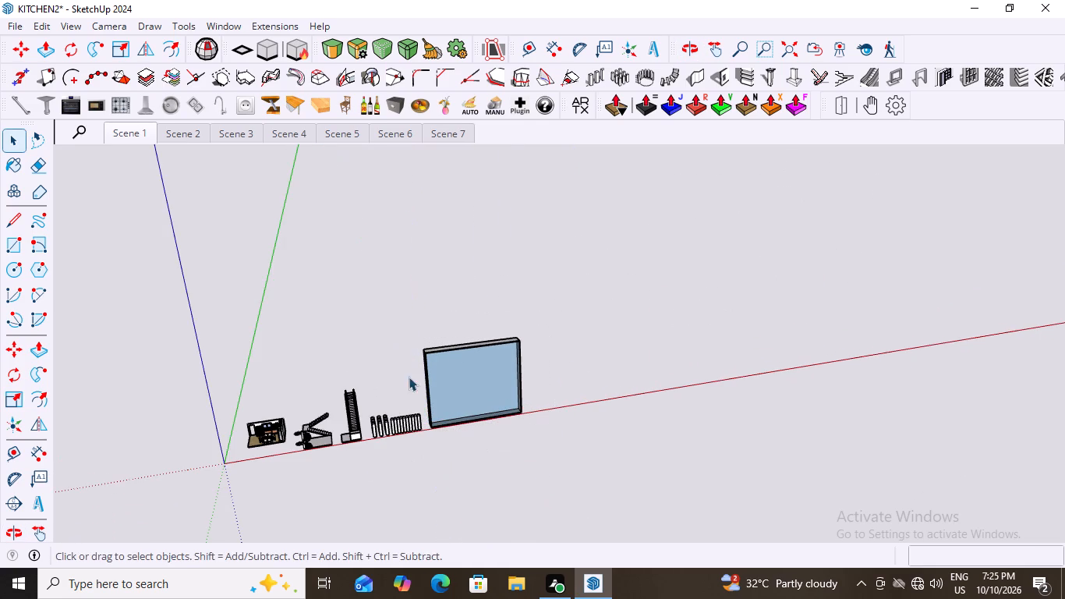
# Delete the entire glazed window frame standing beside the column row.
pyautogui.scroll(7, 403, 420)
pyautogui.moveTo(738, 253); pyautogui.dragTo(545, 371)
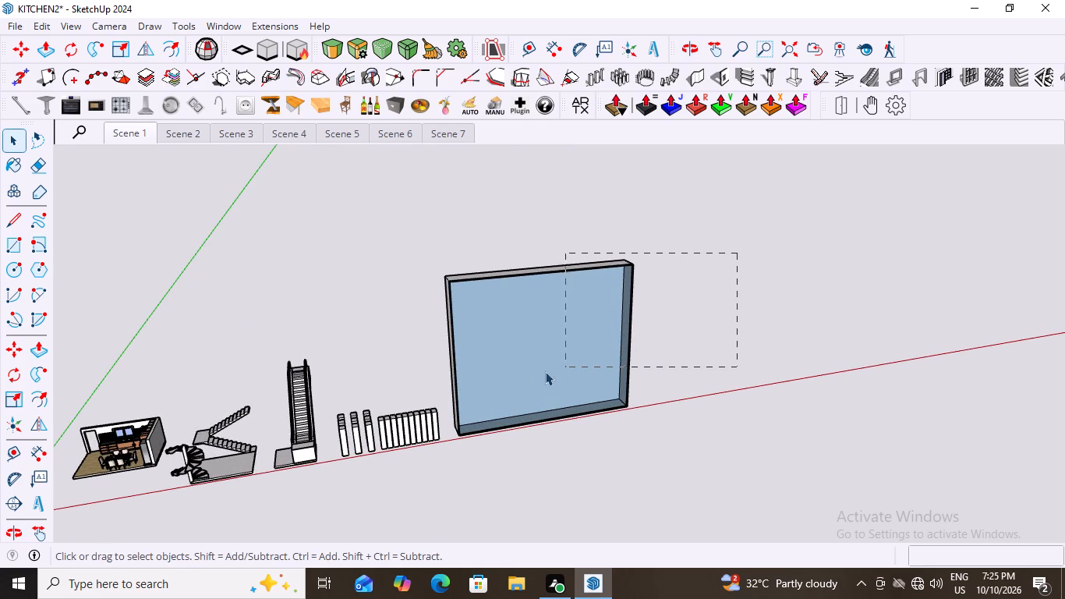
pyautogui.moveTo(545, 371); pyautogui.dragTo(428, 377)
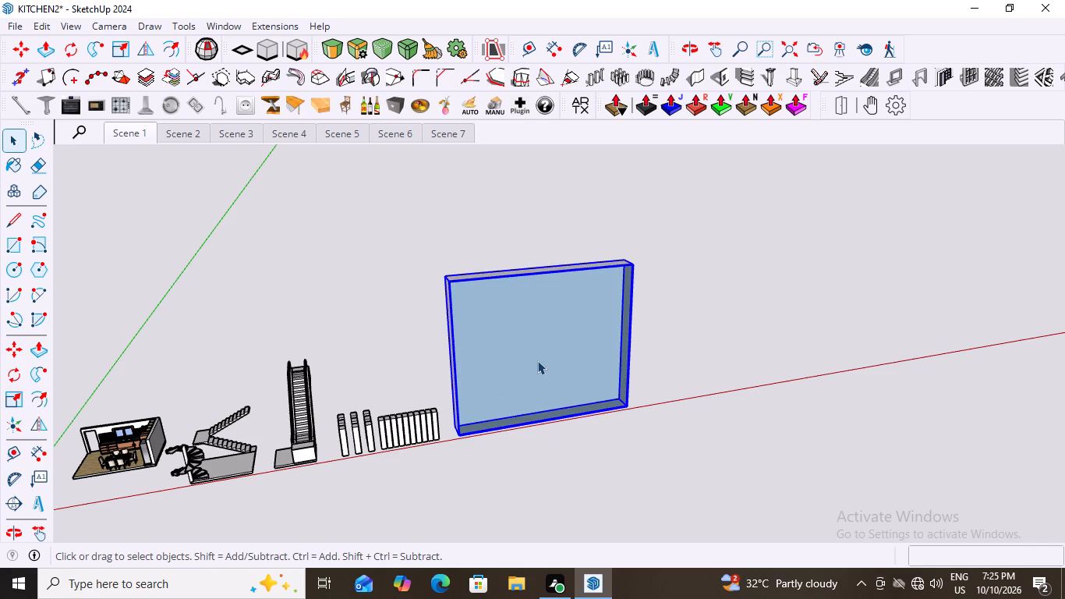
pyautogui.press('Delete')
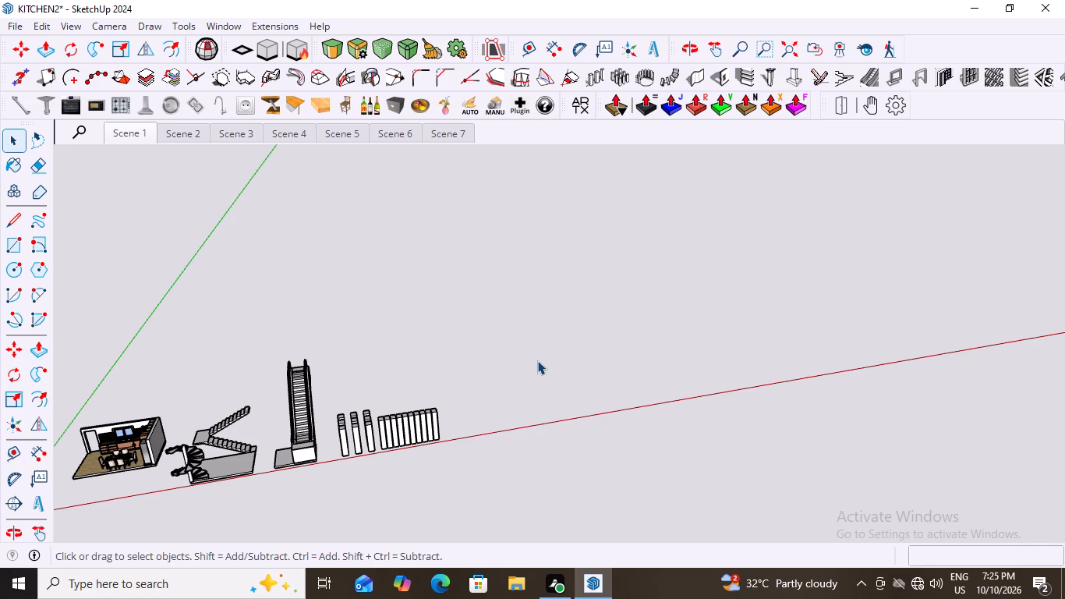
# Examine the layout of the kitchen, staircases, escalator and columns along the red axis at different zoom levels.
pyautogui.scroll(-8, 537, 360)
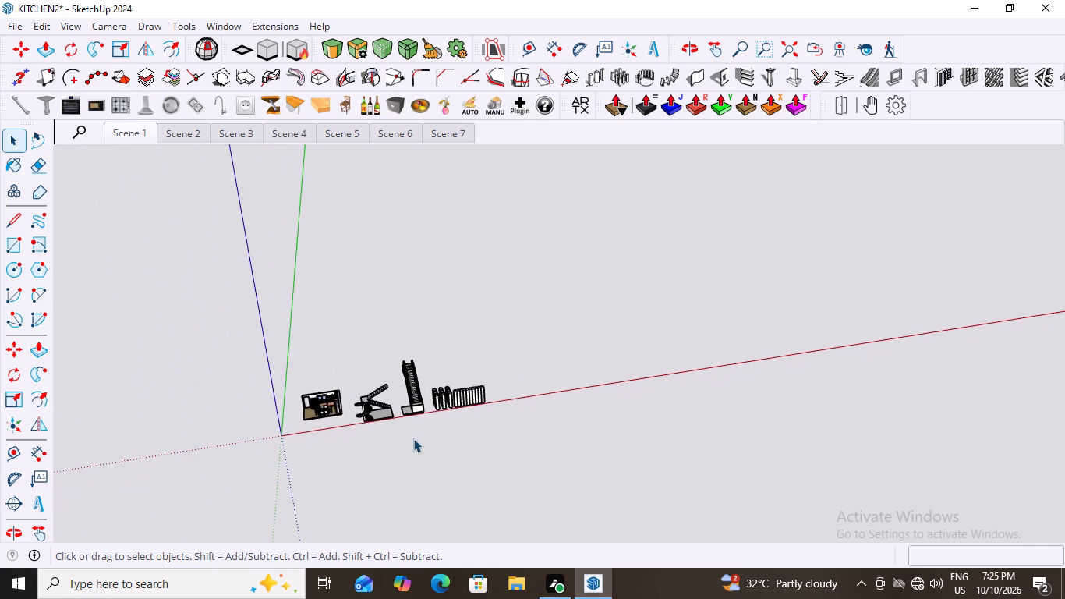
pyautogui.scroll(6, 308, 431)
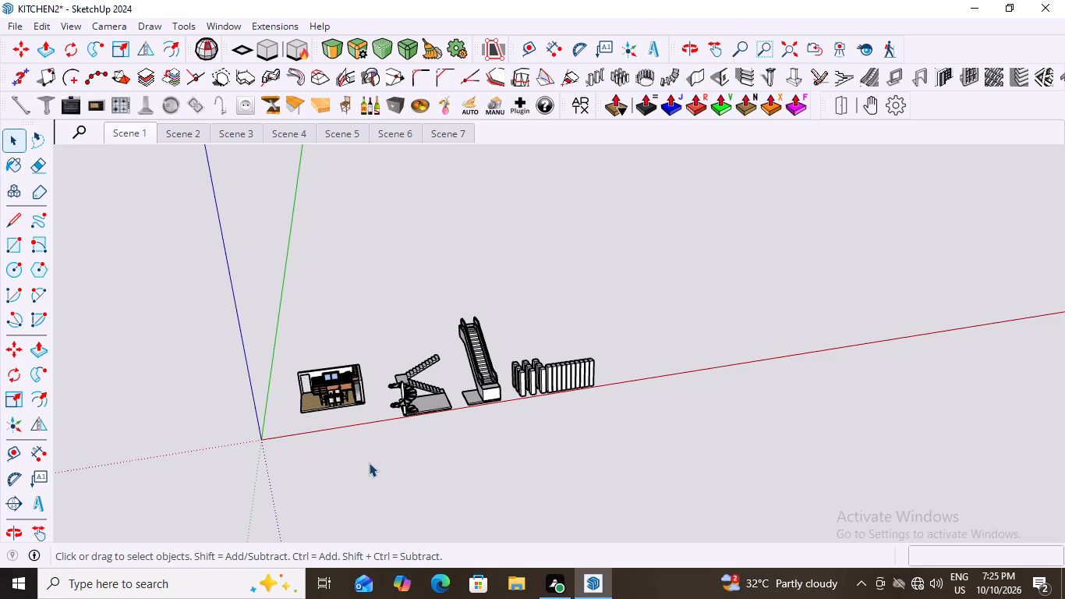
pyautogui.scroll(-3, 369, 463)
pyautogui.scroll(8, 432, 400)
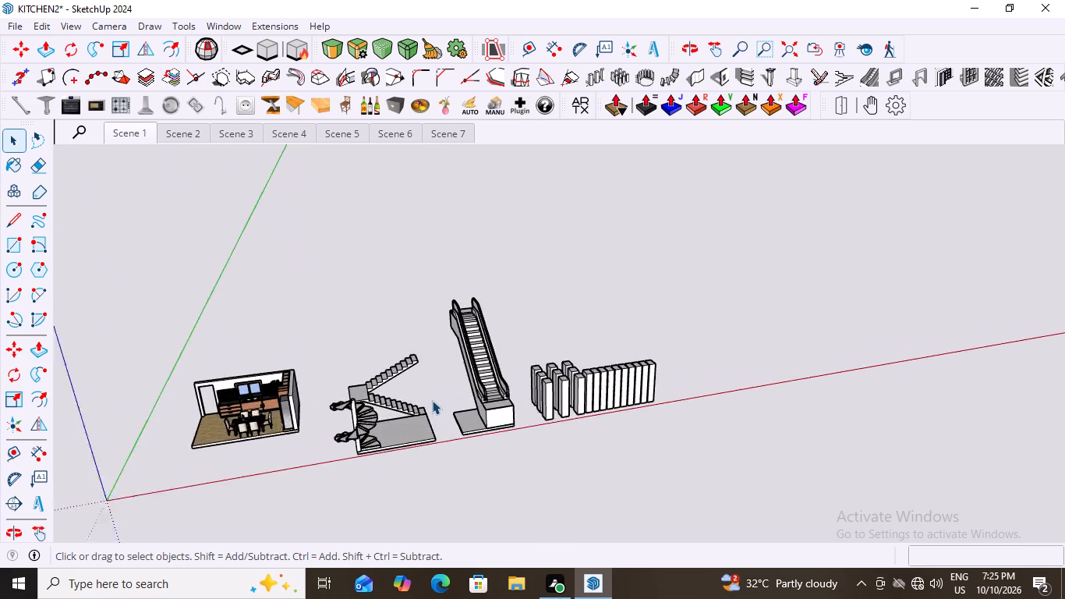
pyautogui.scroll(7, 432, 400)
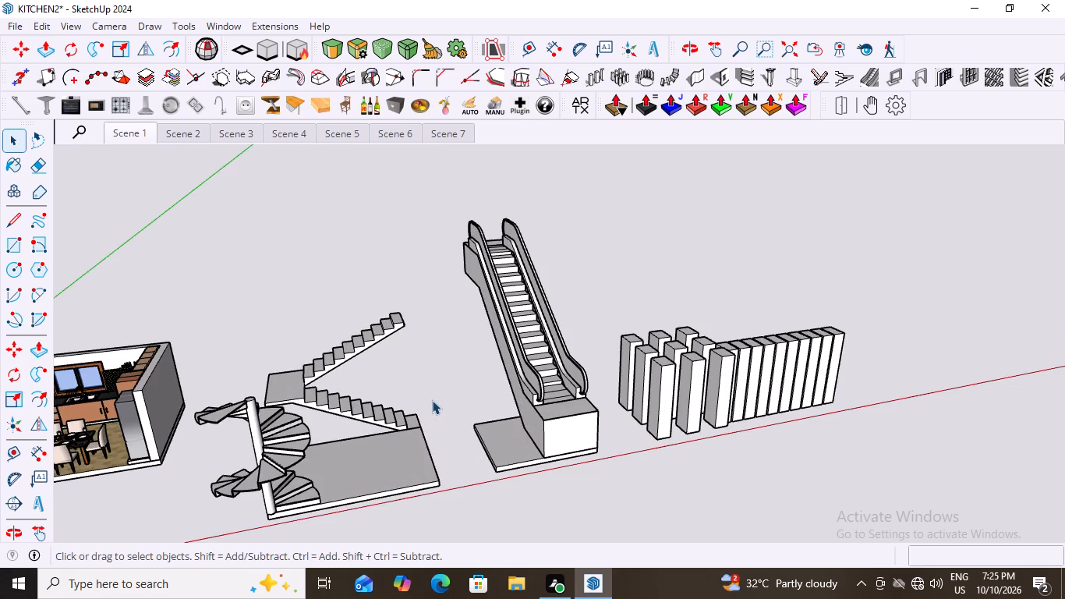
pyautogui.scroll(-6, 432, 400)
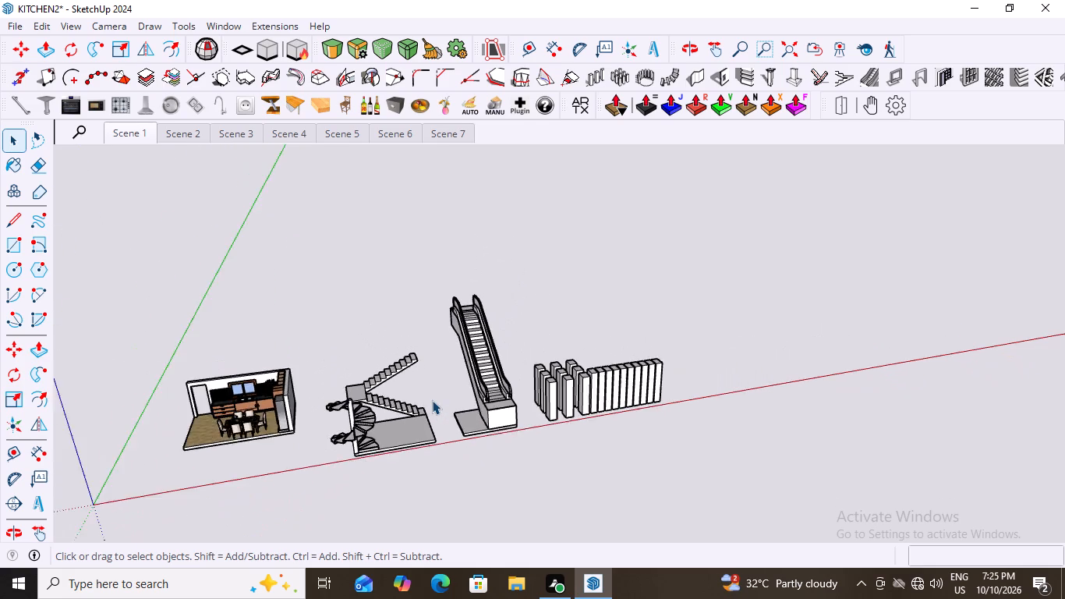
pyautogui.scroll(-15, 432, 400)
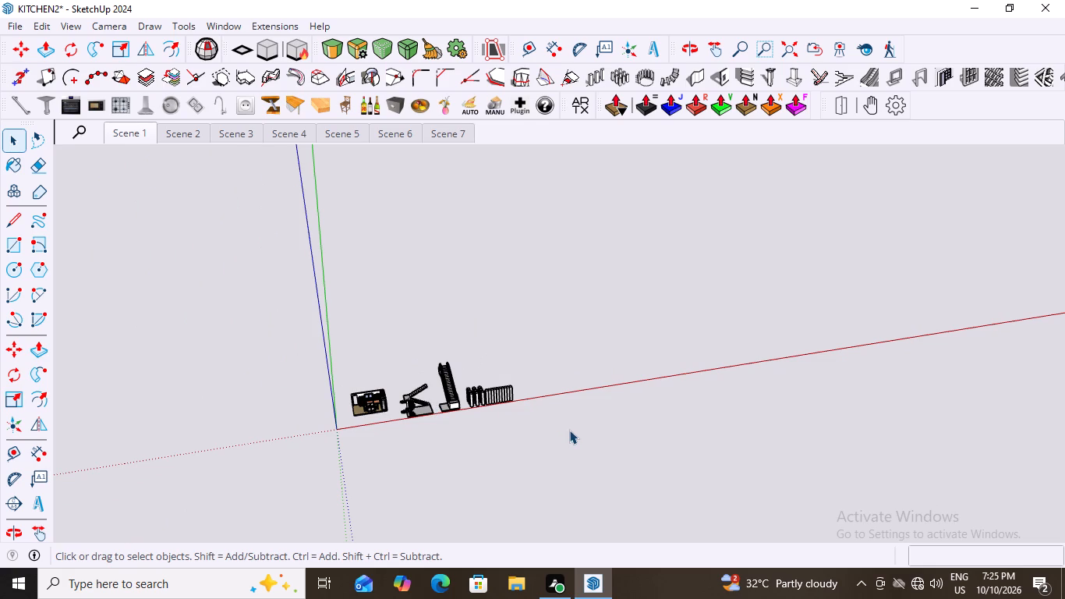
pyautogui.scroll(2, 569, 430)
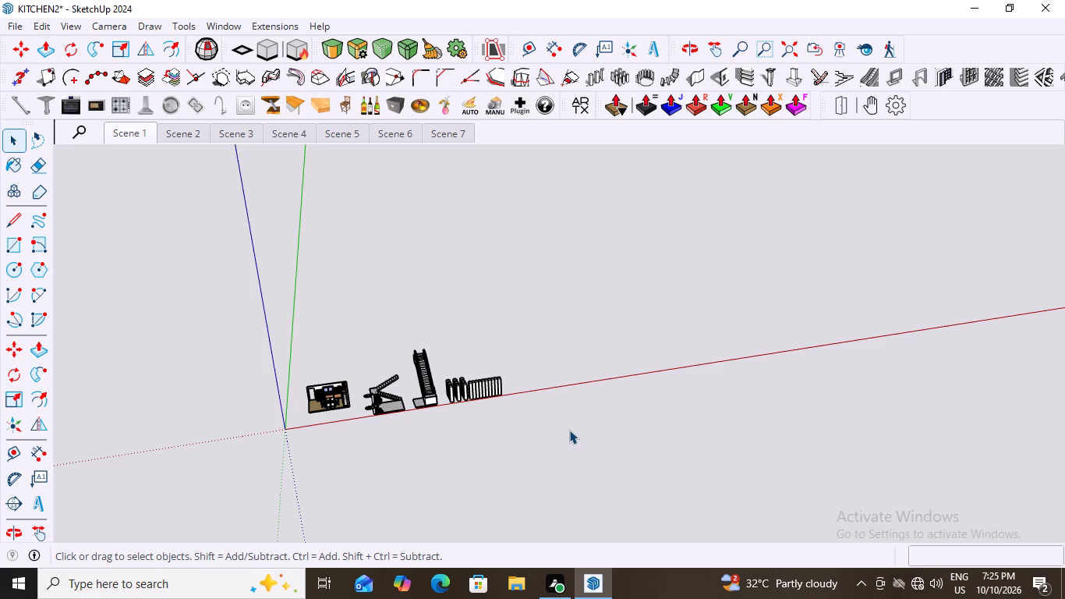
pyautogui.scroll(3, 374, 416)
pyautogui.scroll(-10, 374, 416)
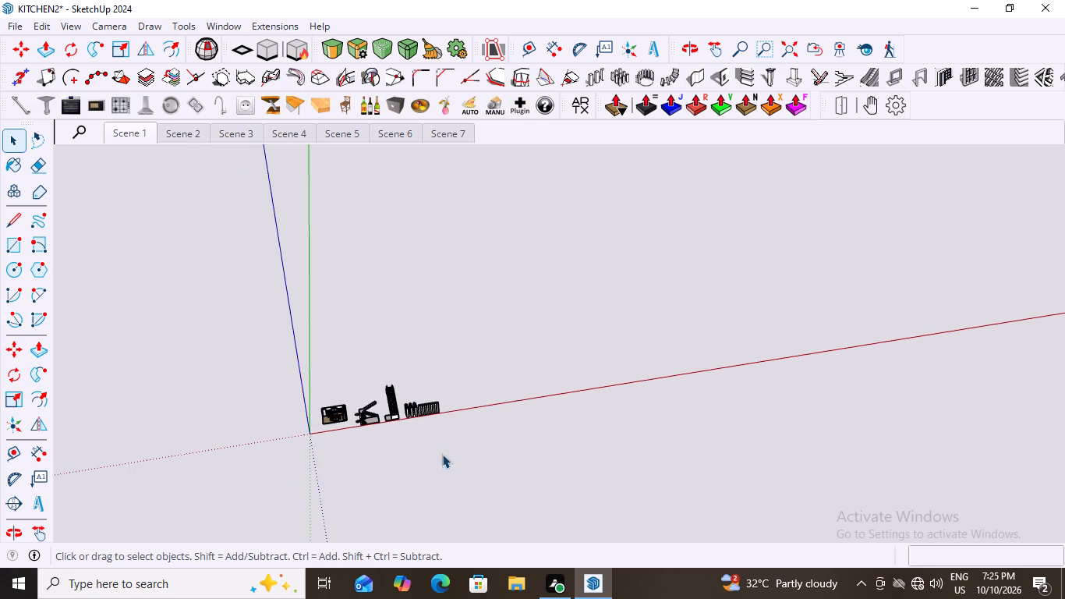
# Draw a rectangle about 1784 by 2479 mm on the ground, a short distance beyond the last column of the row.
pyautogui.moveTo(442, 452); pyautogui.dragTo(409, 491, button='middle')
pyautogui.scroll(3, 423, 459)
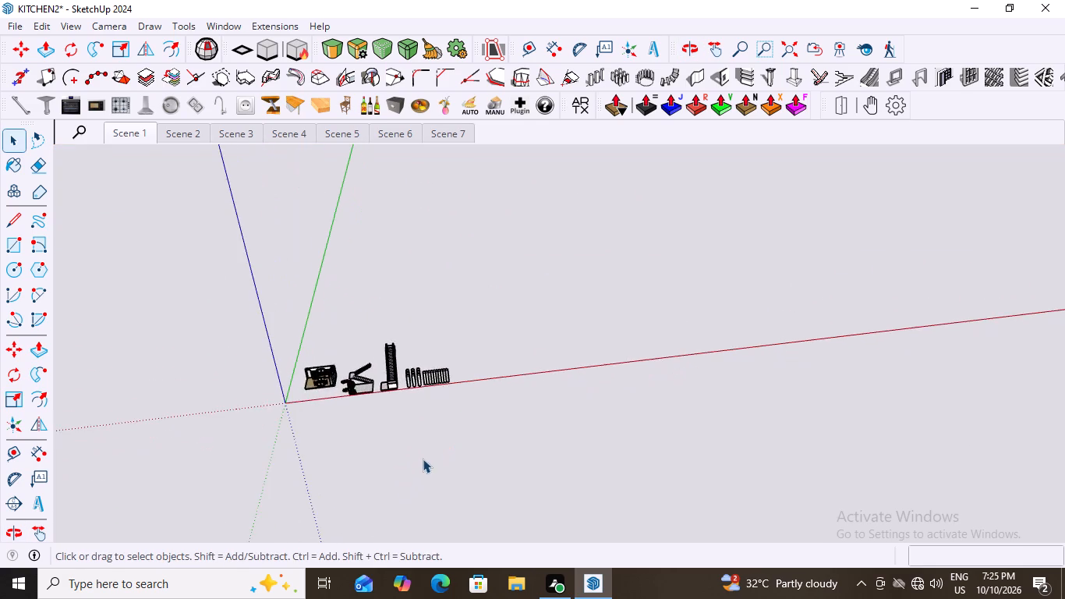
pyautogui.scroll(9, 430, 378)
pyautogui.moveTo(495, 395); pyautogui.dragTo(473, 364, button='middle')
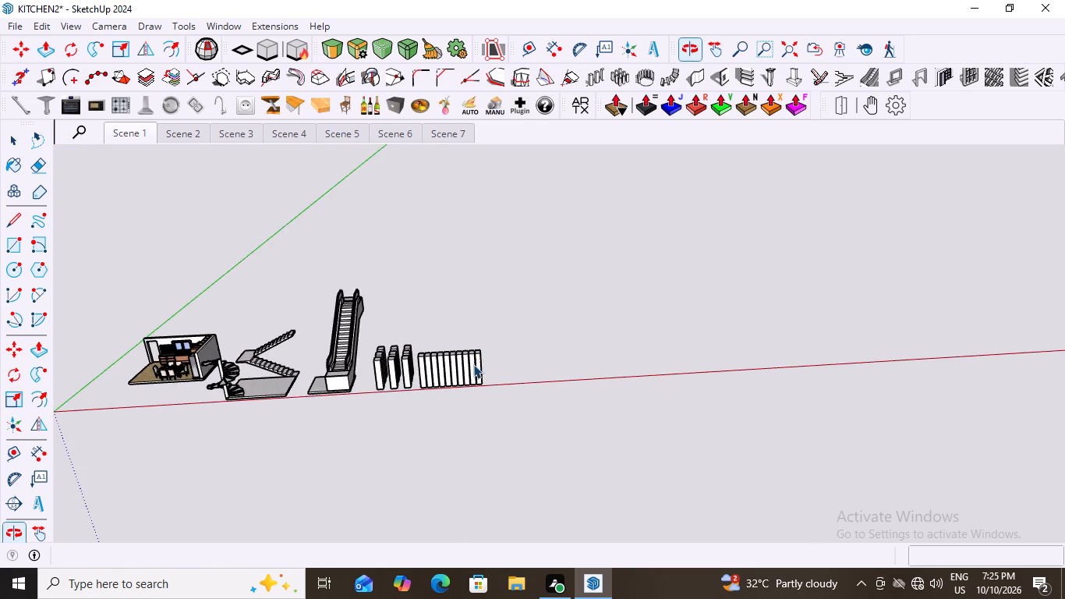
pyautogui.scroll(3, 473, 364)
pyautogui.scroll(5, 582, 356)
pyautogui.press('r')
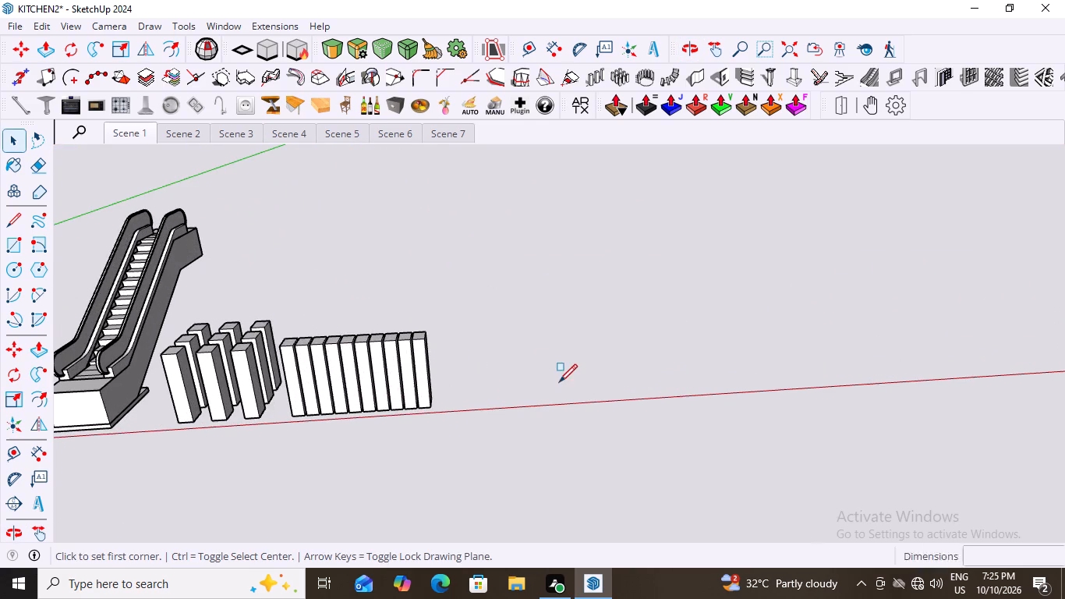
pyautogui.click(494, 371)
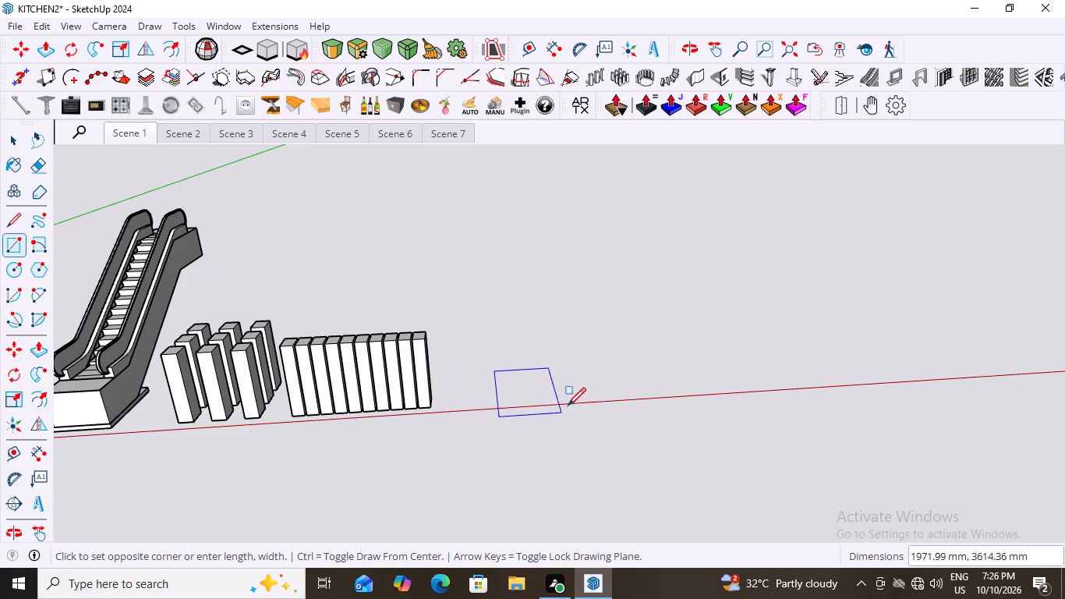
pyautogui.scroll(8, 564, 396)
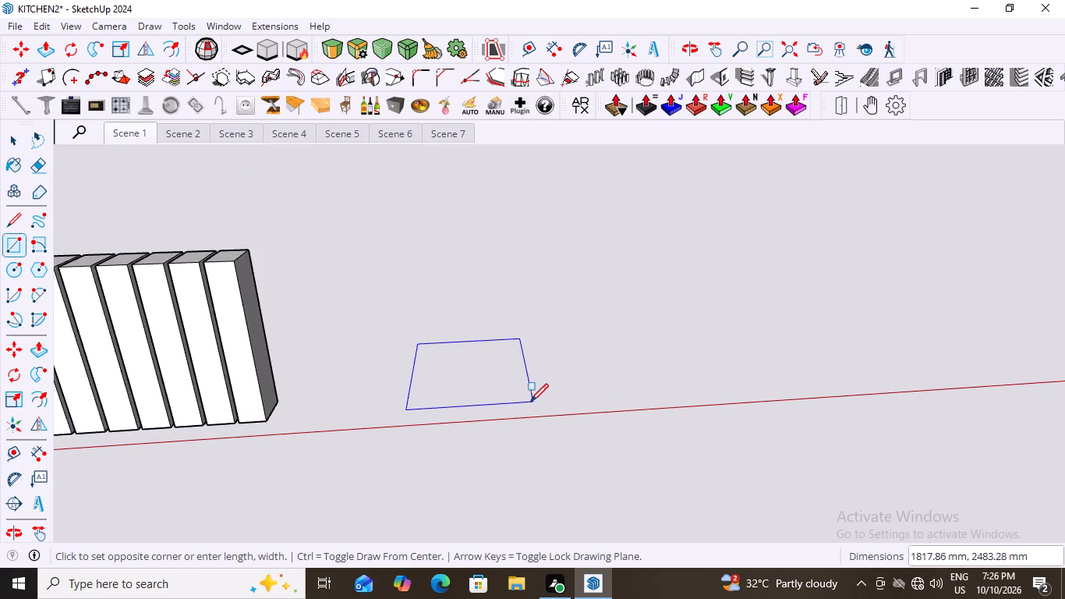
pyautogui.click(530, 402)
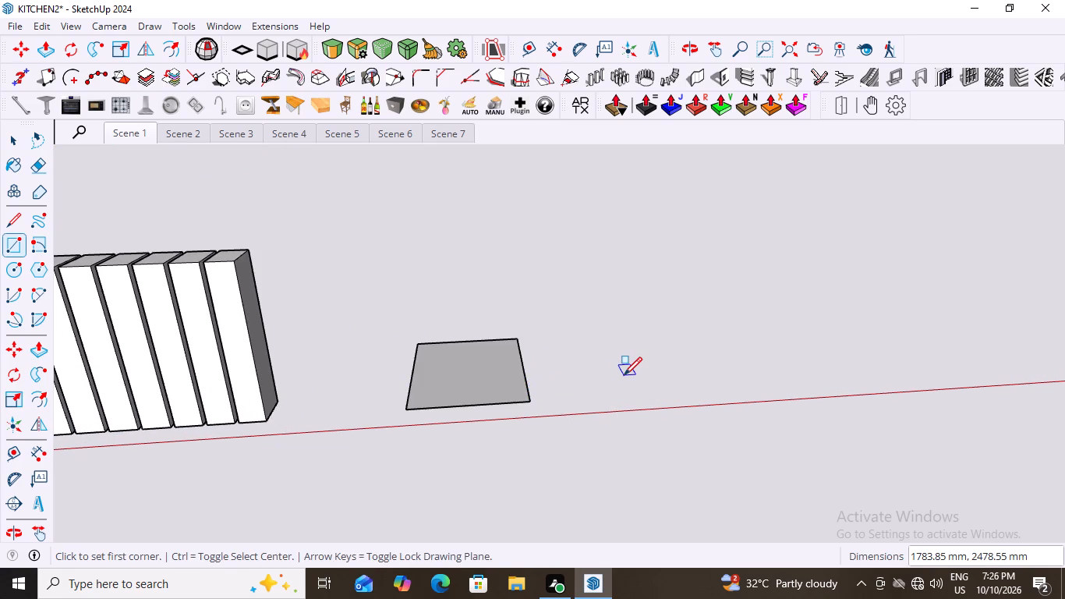
pyautogui.press('space')
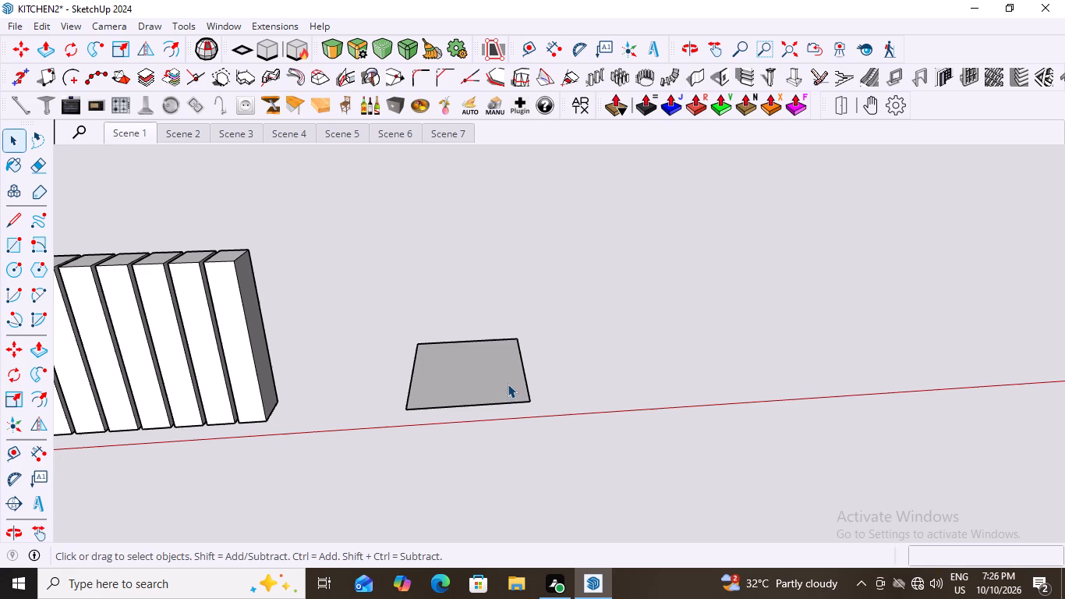
# Push/Pull the ground rectangle up about 1986 mm into a solid box and clear the selection.
pyautogui.click(508, 384)
pyautogui.click(508, 384)
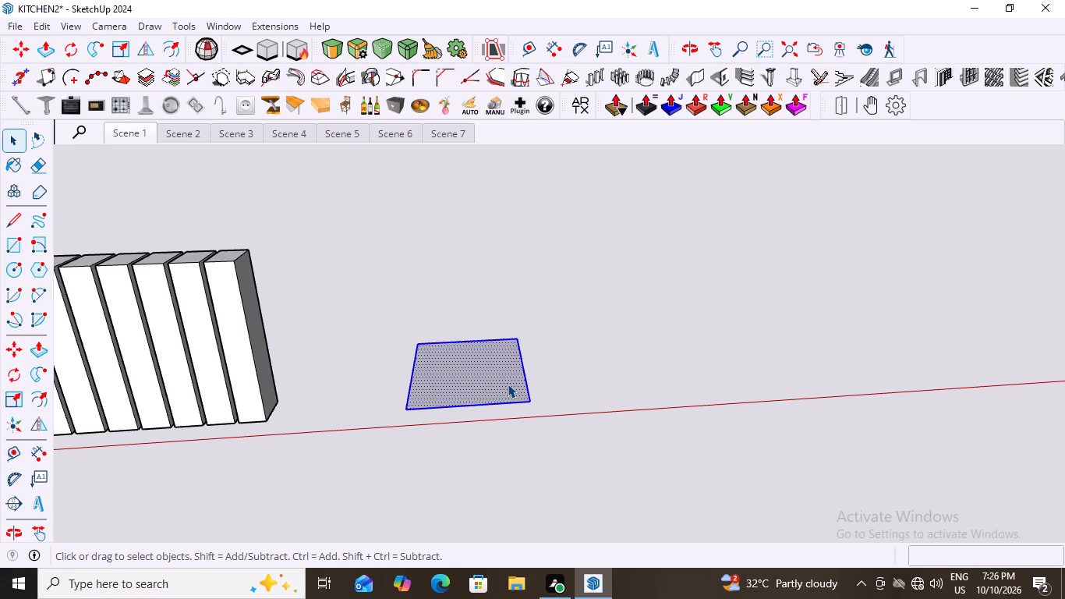
pyautogui.press('space')
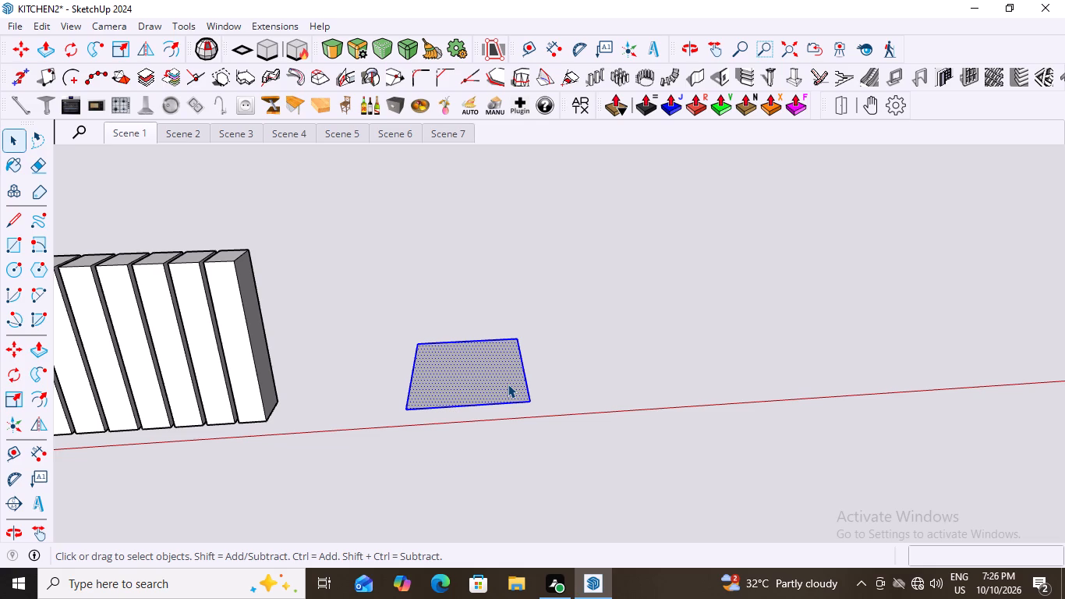
pyautogui.doubleClick(508, 384)
pyautogui.click(508, 384)
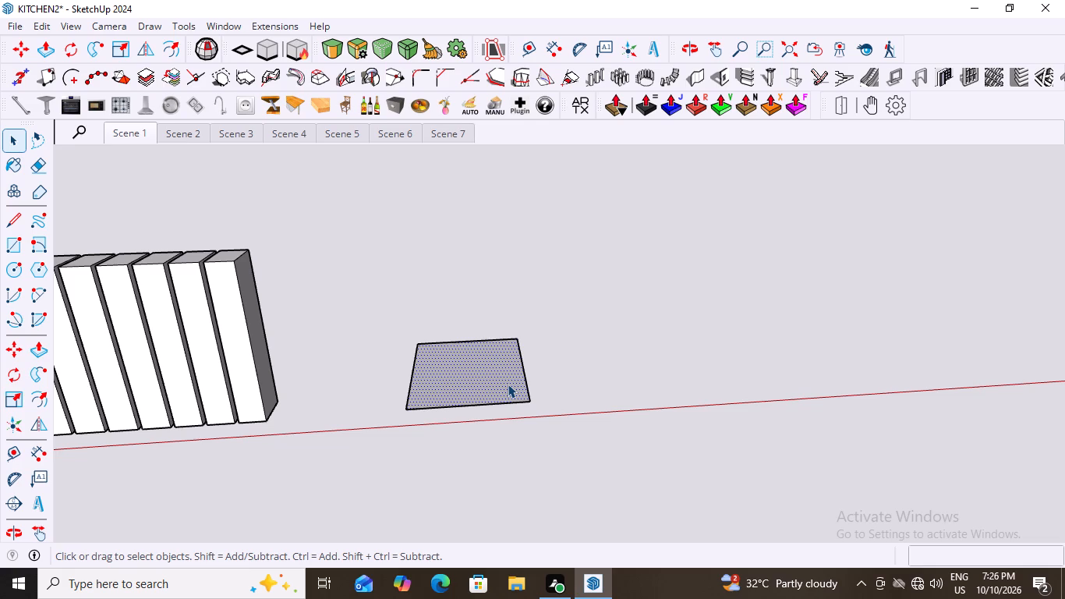
pyautogui.press('p')
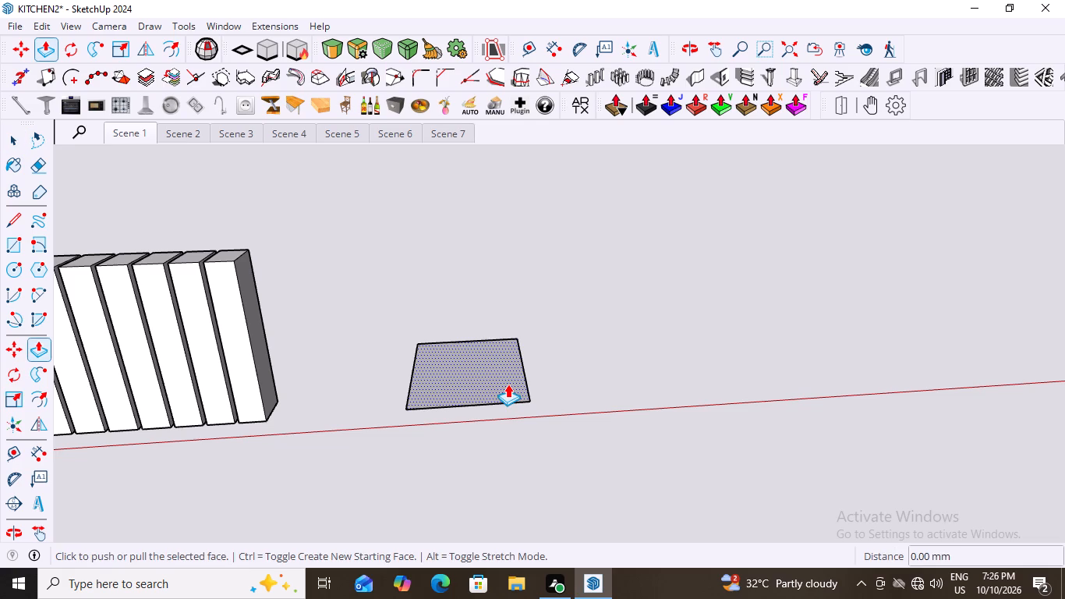
pyautogui.click(494, 365)
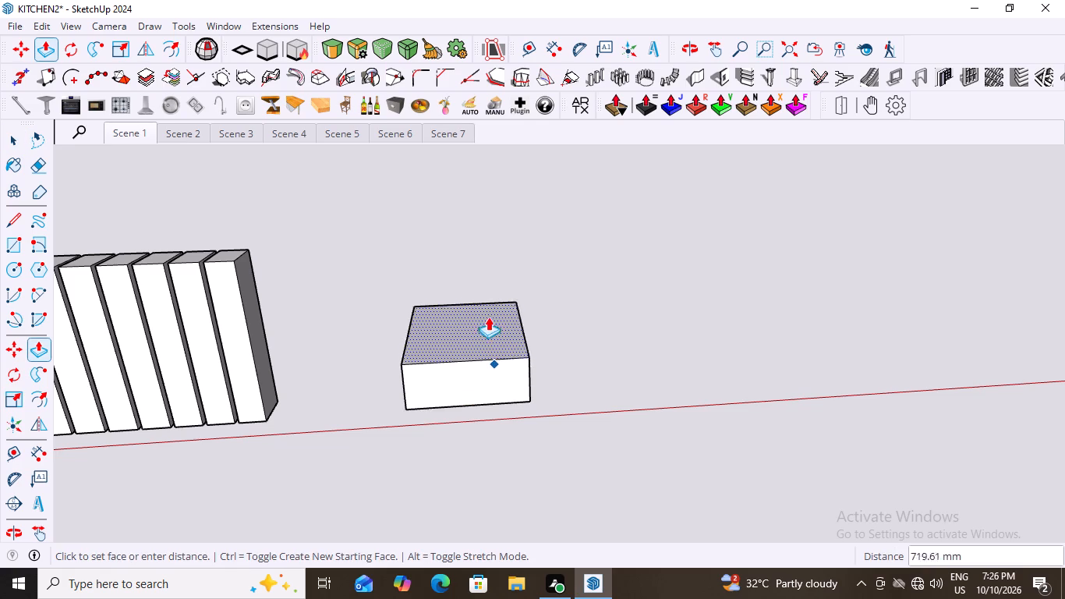
pyautogui.scroll(-6, 508, 259)
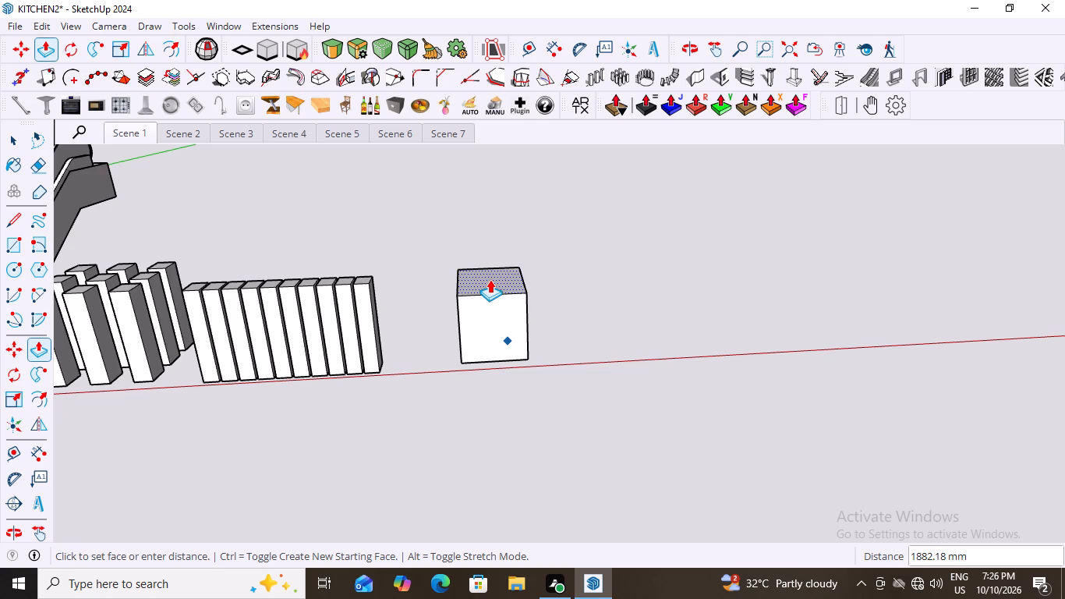
pyautogui.scroll(4, 498, 307)
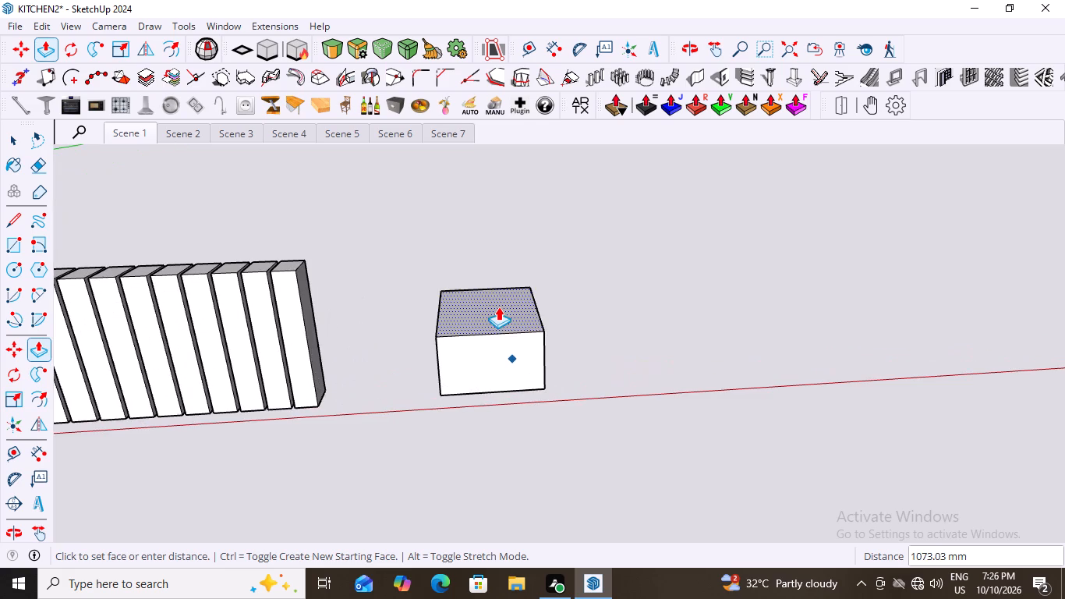
pyautogui.moveTo(525, 286); pyautogui.dragTo(485, 300, button='middle')
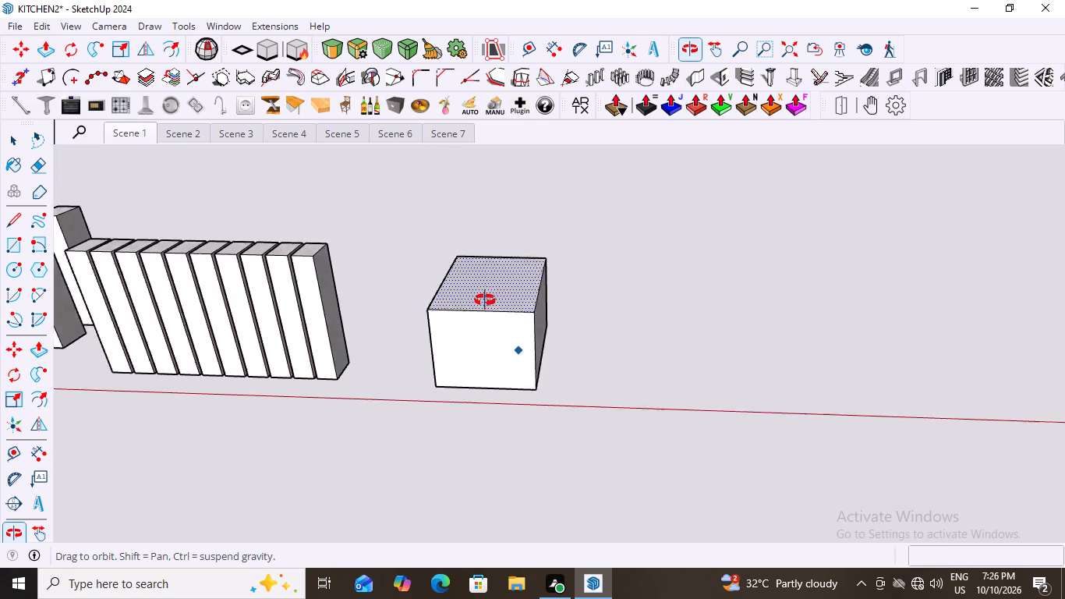
pyautogui.moveTo(485, 300); pyautogui.dragTo(512, 313, button='middle')
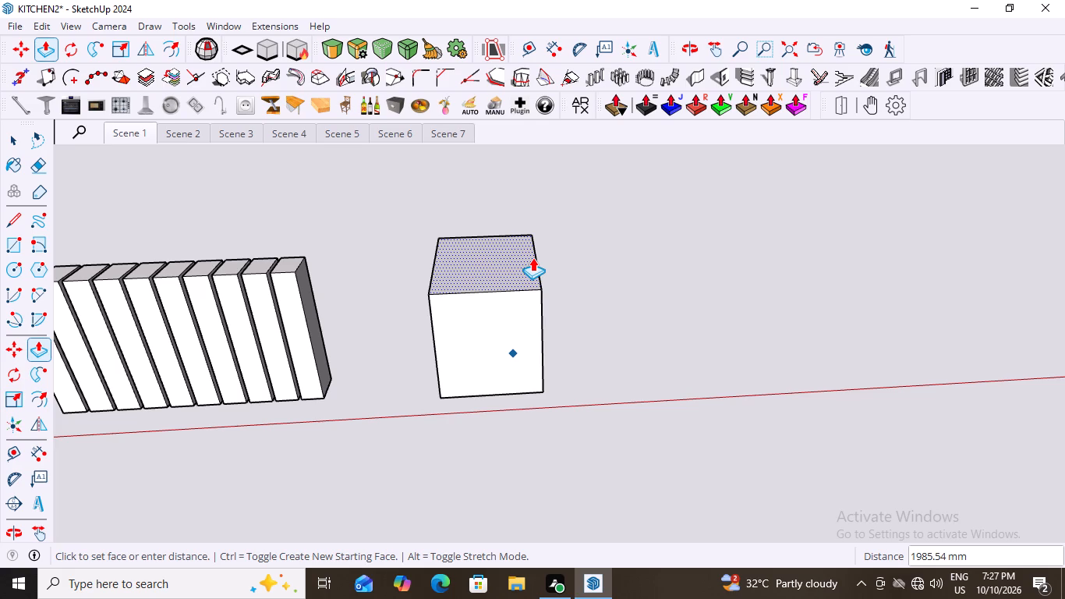
pyautogui.click(532, 257)
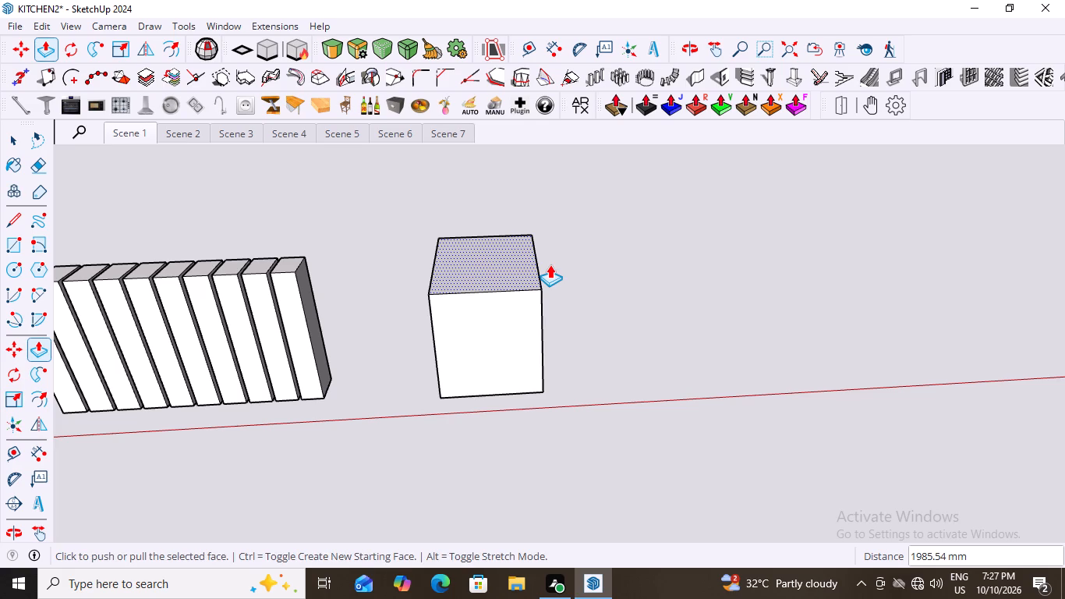
pyautogui.write('N')
pyautogui.press('space')
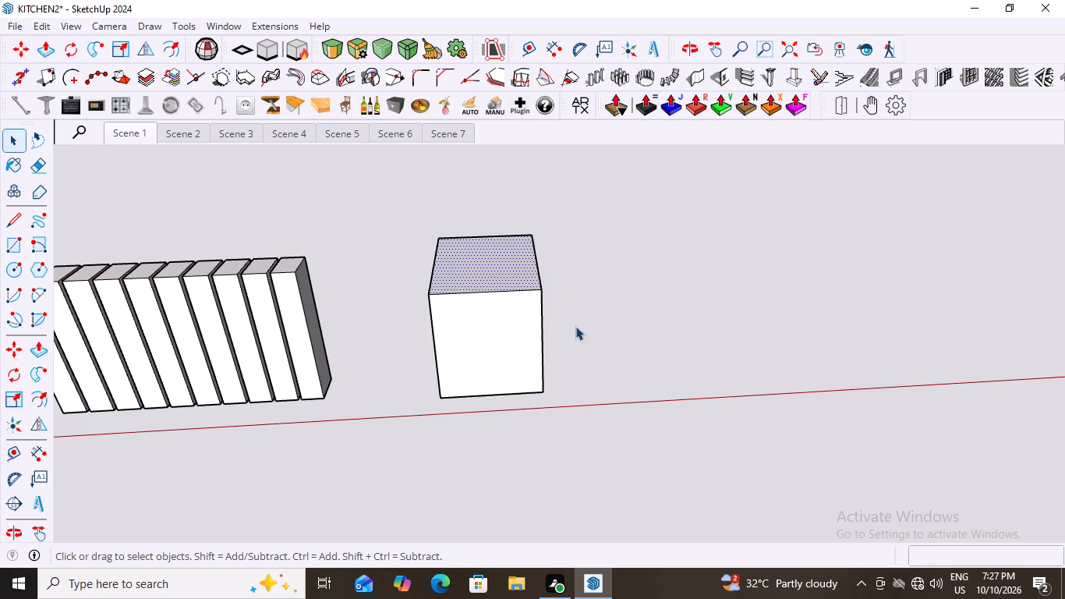
pyautogui.click(629, 293)
# Round the box's vertical corner edge nearest the red axis and farthest from the columns with a bevel of about 670 mm and 6 segments.
pyautogui.click(477, 316)
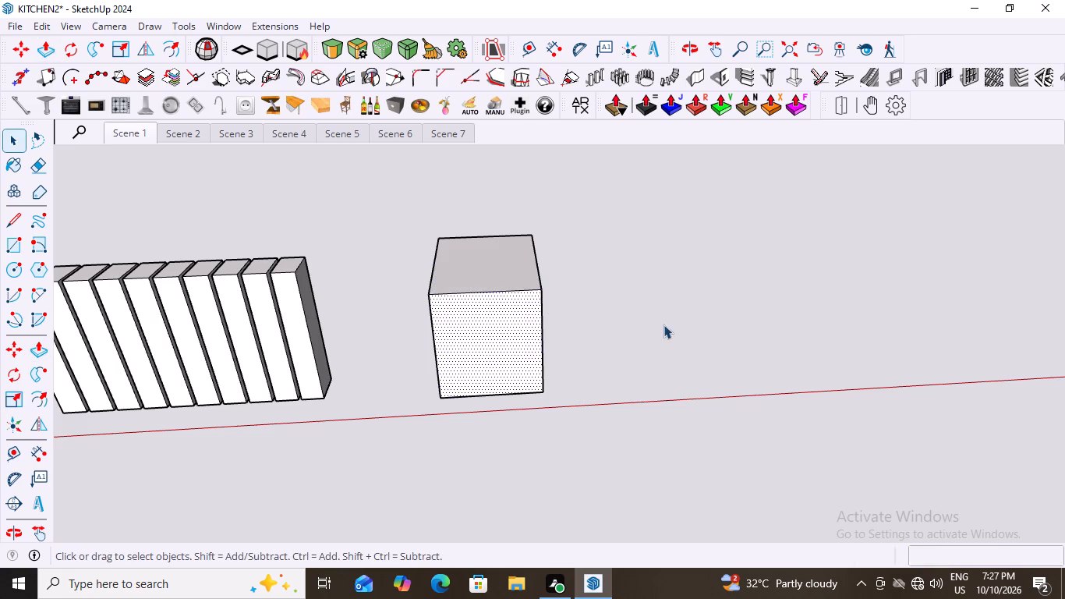
pyautogui.moveTo(631, 331); pyautogui.dragTo(523, 341, button='middle')
pyautogui.click(618, 324)
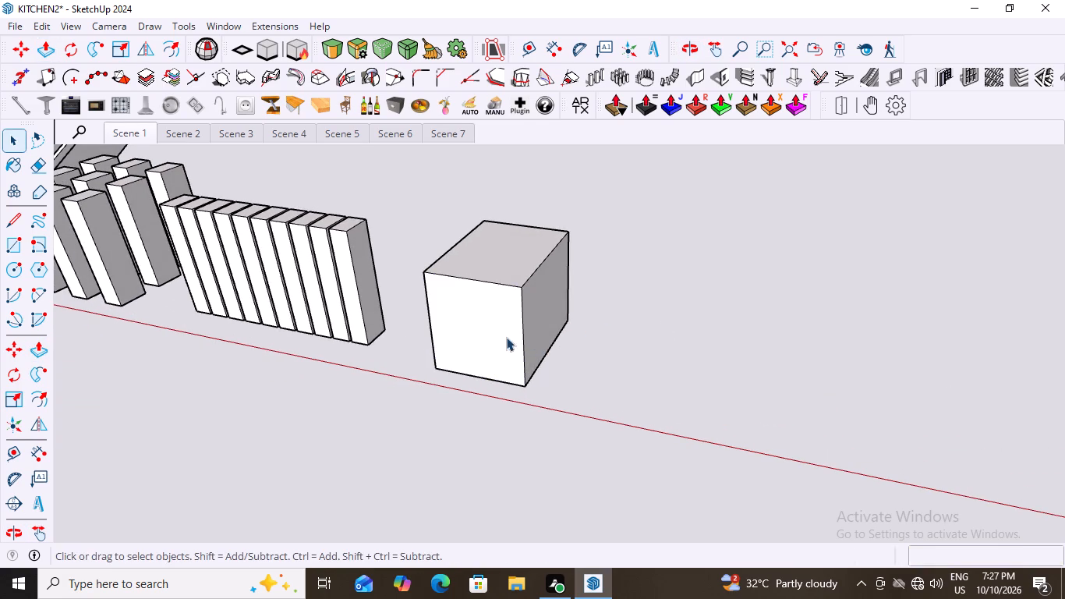
pyautogui.middleClick(516, 336)
pyautogui.scroll(6, 522, 336)
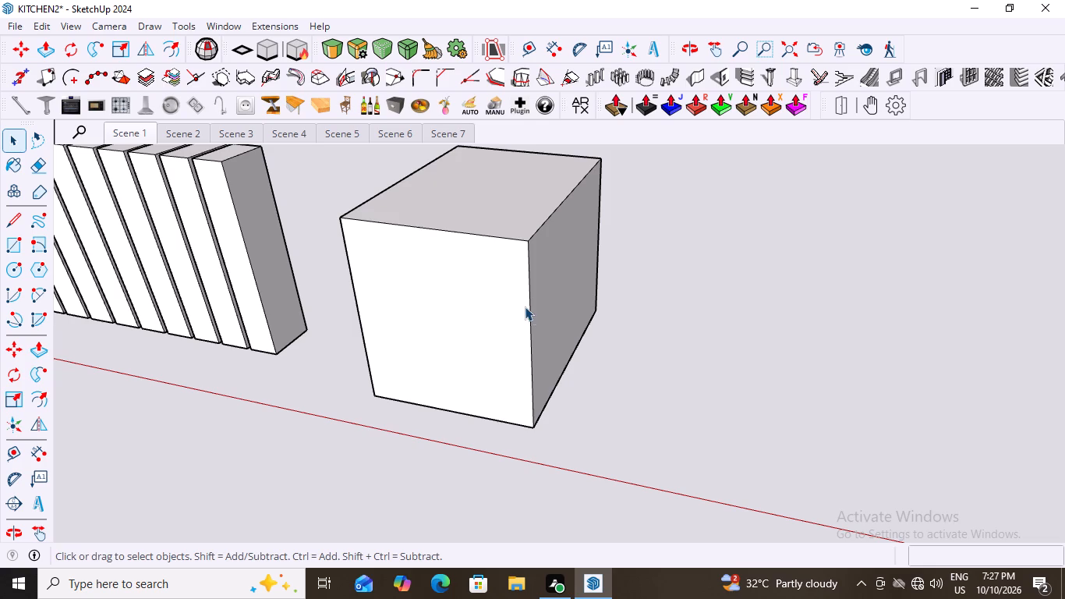
pyautogui.click(530, 314)
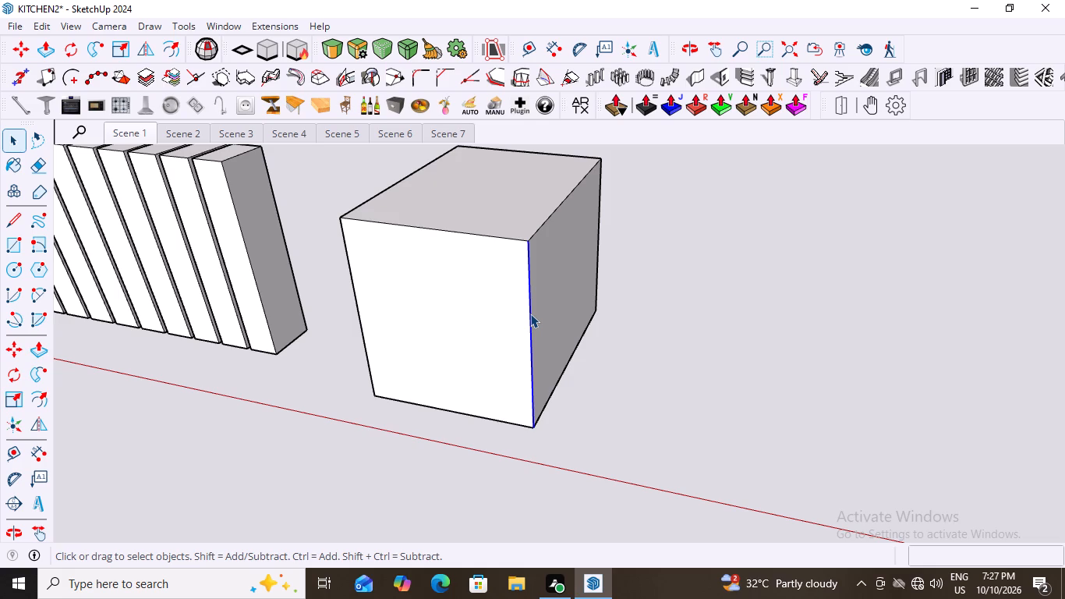
pyautogui.scroll(1, 483, 368)
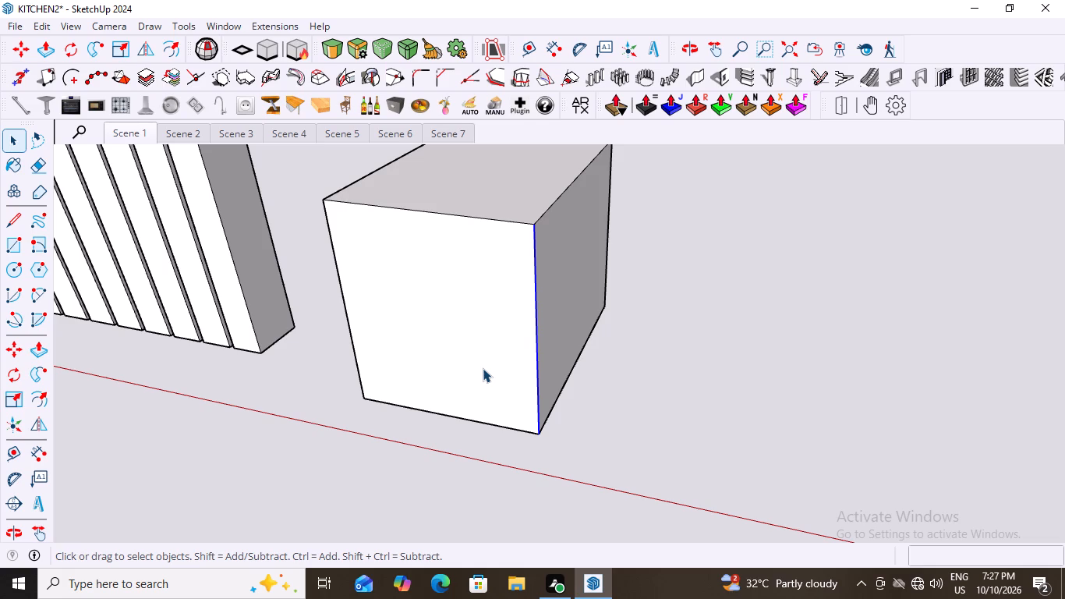
pyautogui.scroll(-2, 483, 368)
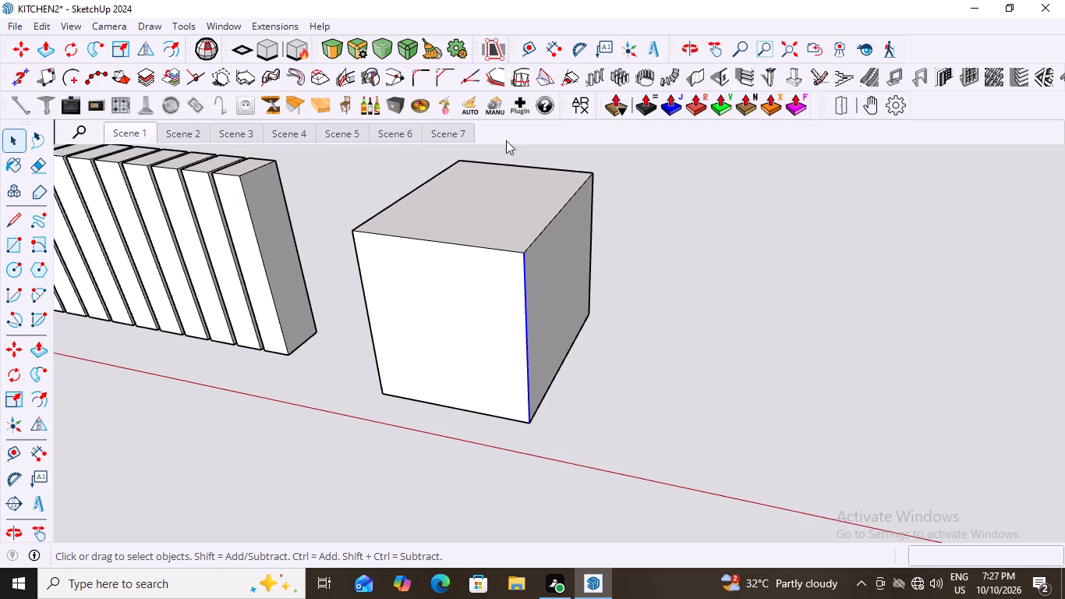
pyautogui.click(331, 49)
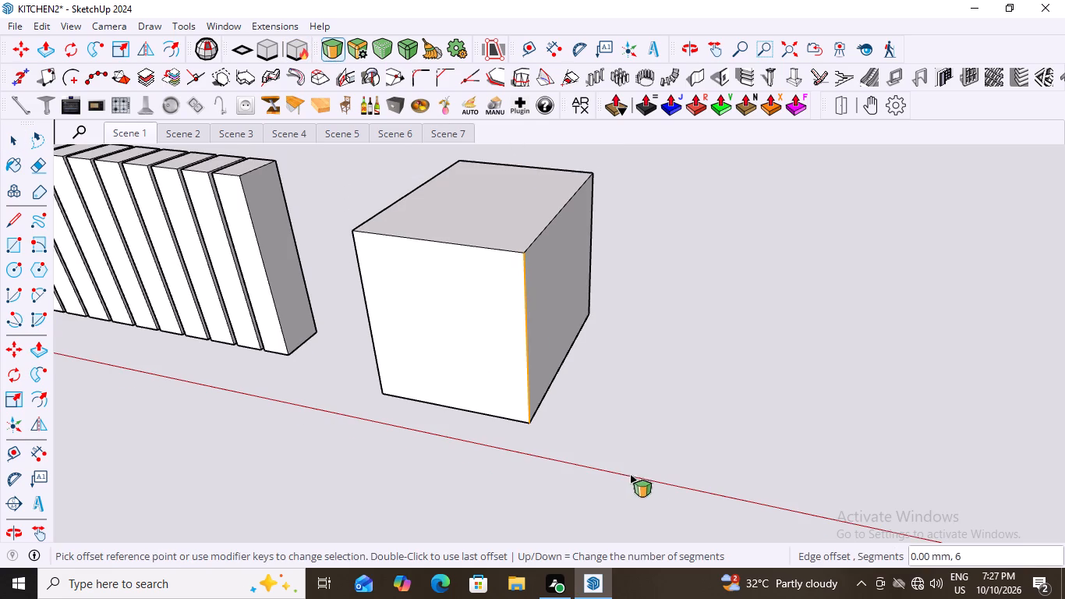
pyautogui.click(524, 331)
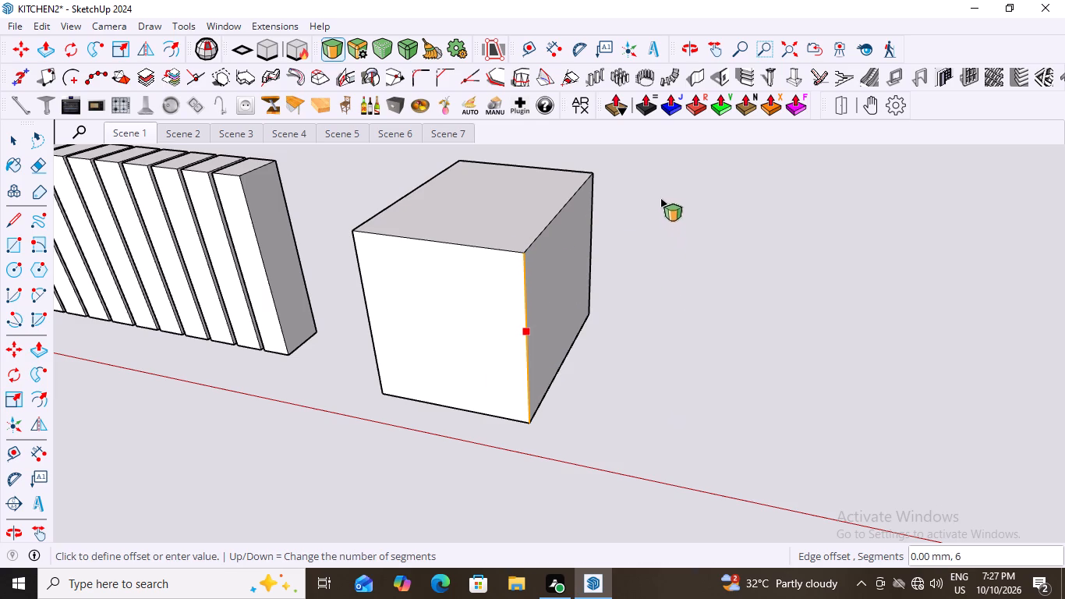
pyautogui.click(457, 239)
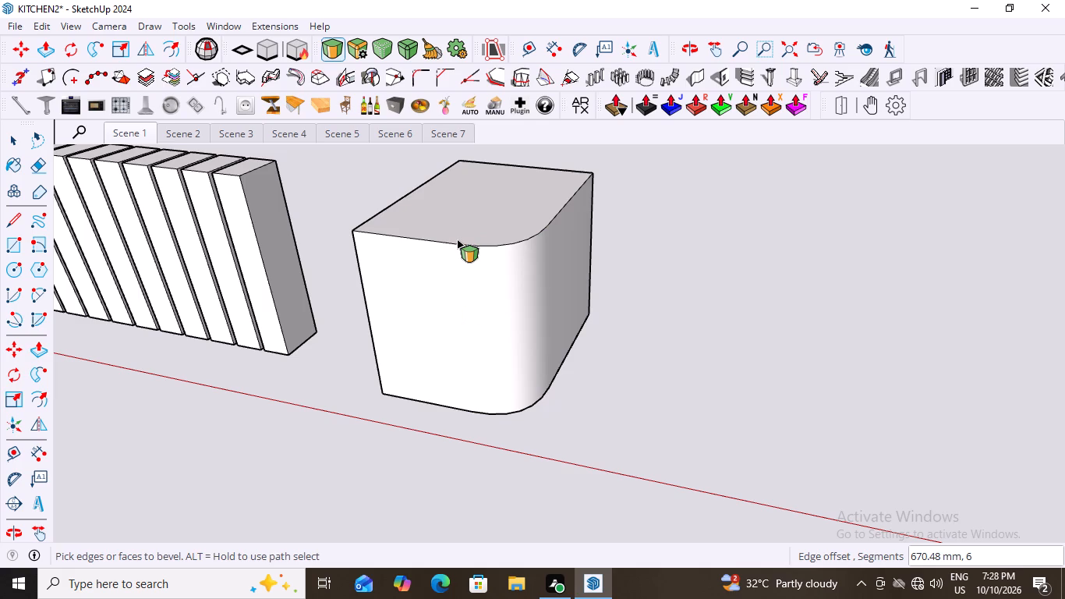
# Round the other vertical edge on the box side facing away from the columns with a bevel of about 1141 mm and 6 segments.
pyautogui.scroll(-1, 479, 342)
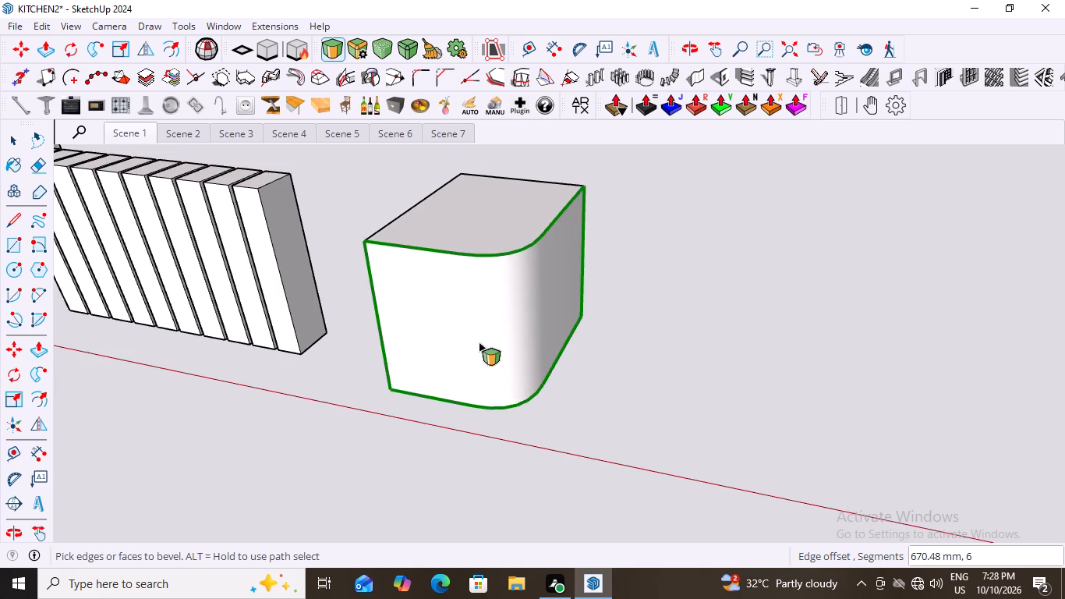
pyautogui.scroll(-2, 479, 342)
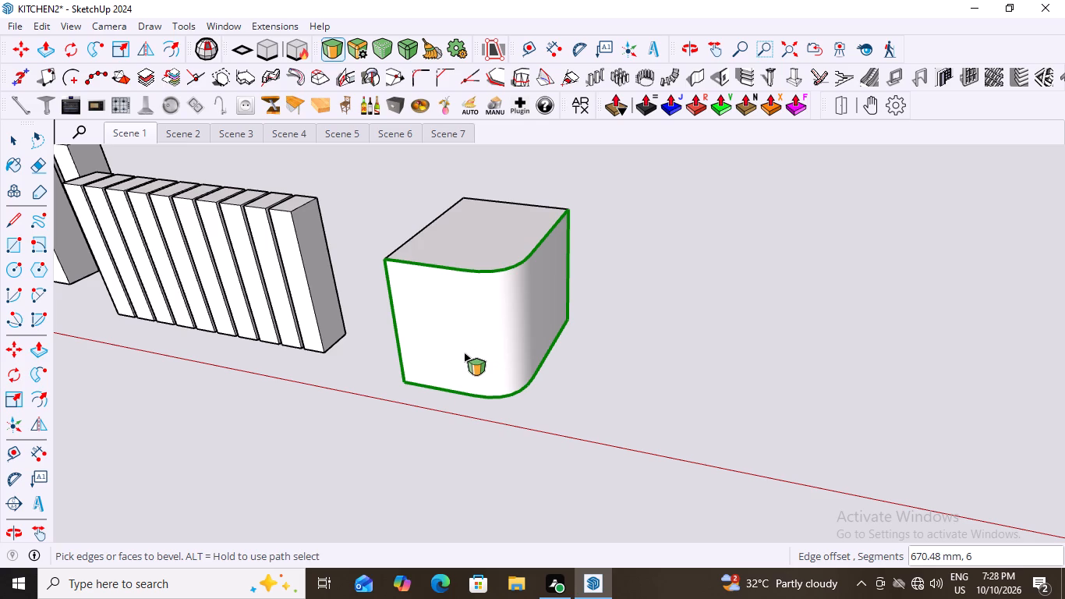
pyautogui.moveTo(460, 422); pyautogui.dragTo(402, 482, button='middle')
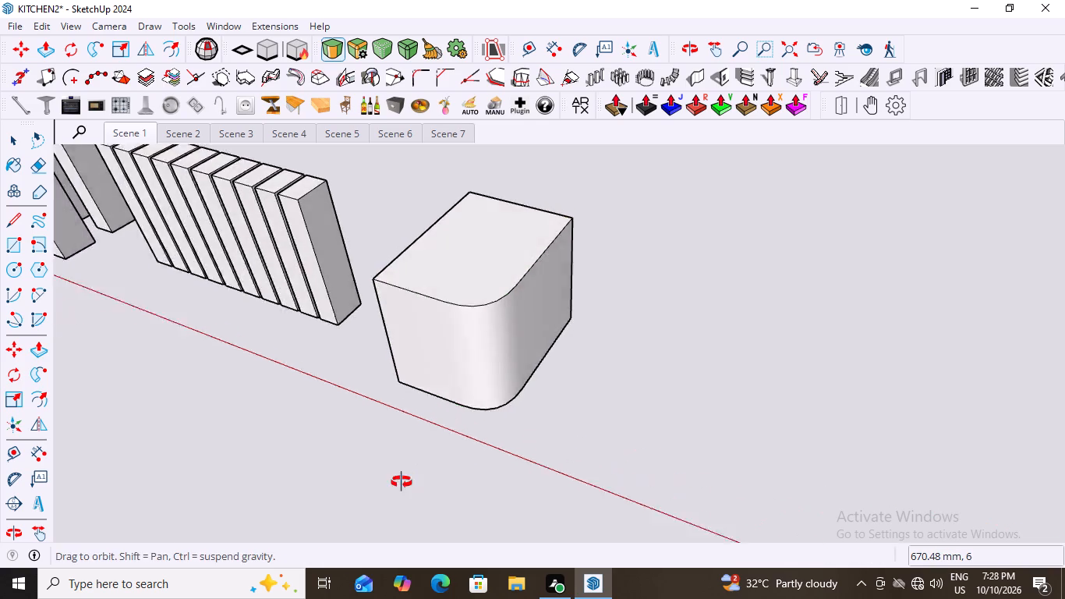
pyautogui.moveTo(402, 482); pyautogui.dragTo(370, 487, button='middle')
pyautogui.moveTo(522, 419); pyautogui.dragTo(67, 466, button='middle')
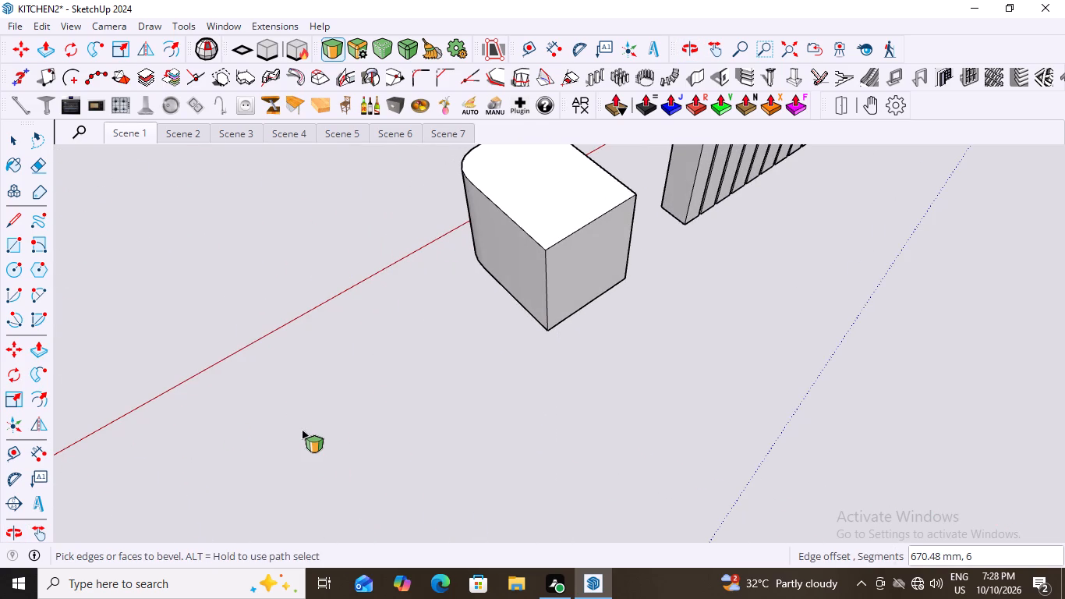
pyautogui.scroll(-1, 365, 396)
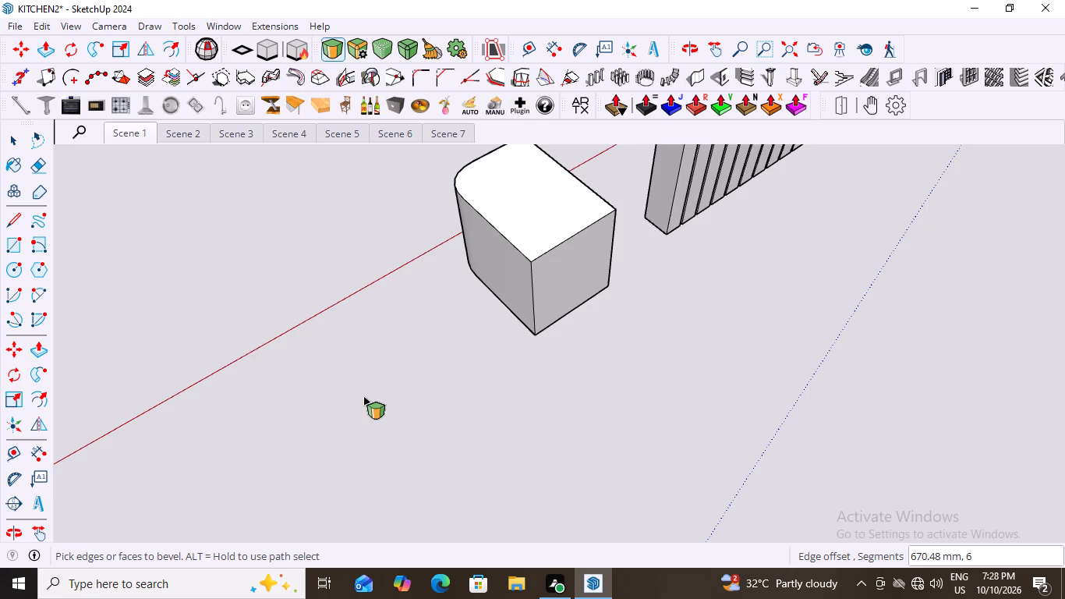
pyautogui.scroll(-4, 363, 396)
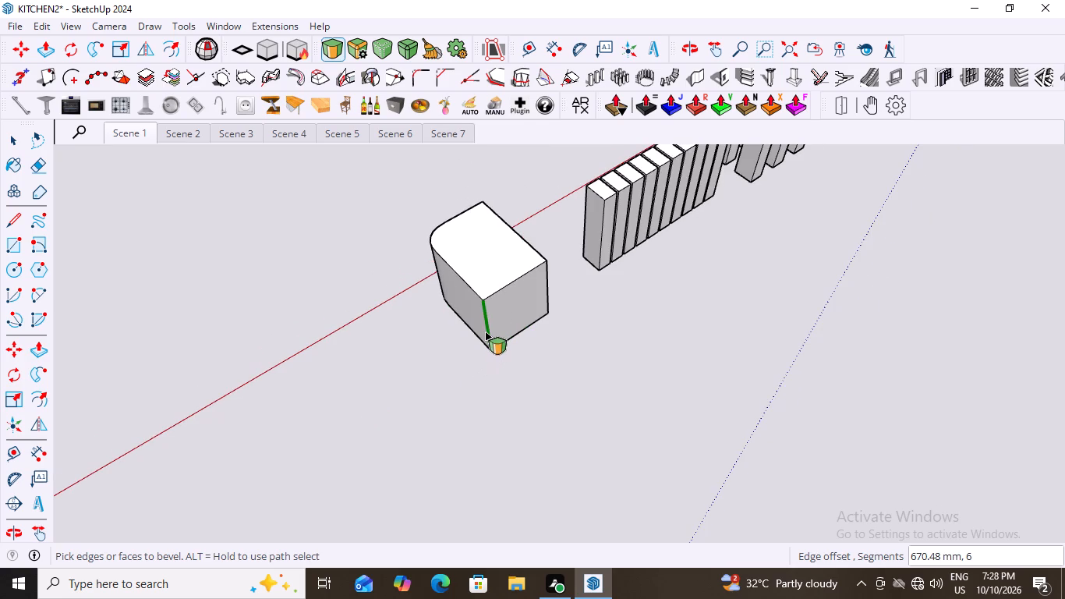
pyautogui.press('space')
pyautogui.click(490, 329)
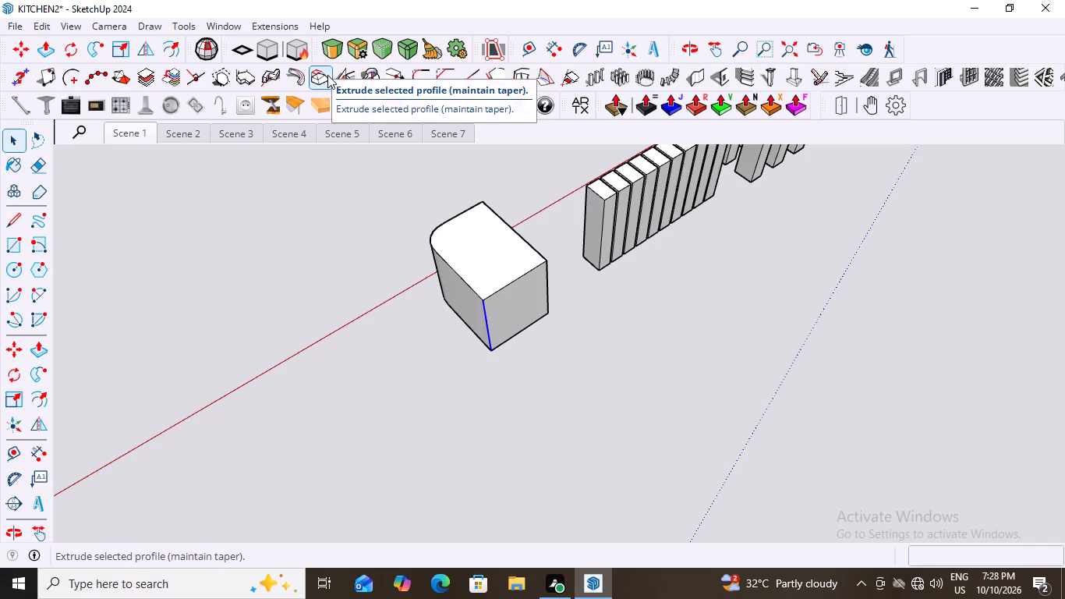
pyautogui.click(334, 48)
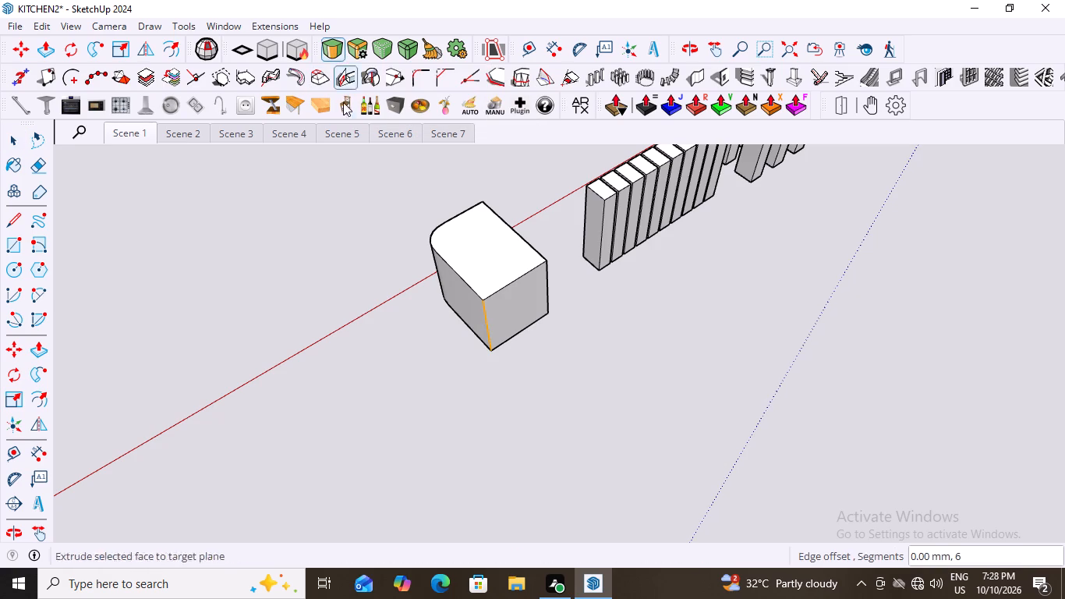
pyautogui.click(489, 325)
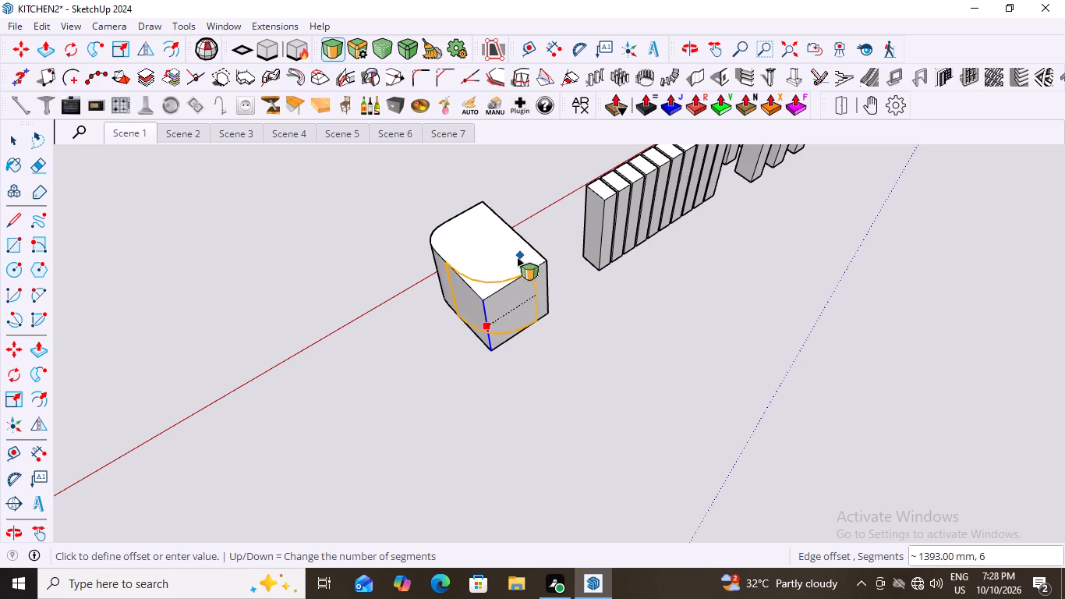
pyautogui.click(512, 263)
pyautogui.scroll(-5, 395, 323)
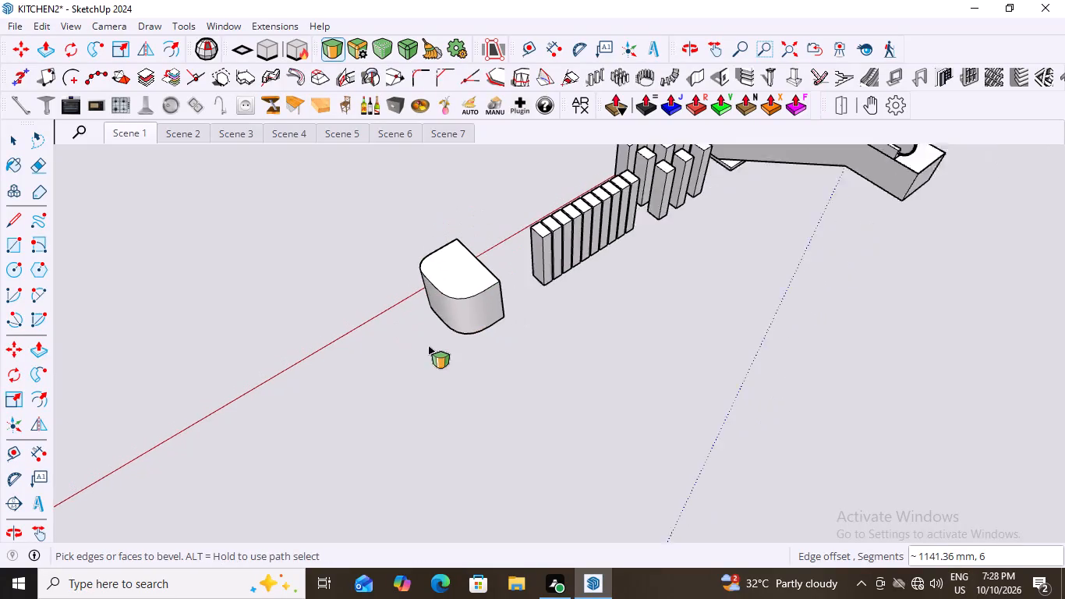
pyautogui.moveTo(444, 343); pyautogui.dragTo(390, 451, button='middle')
pyautogui.scroll(3, 412, 262)
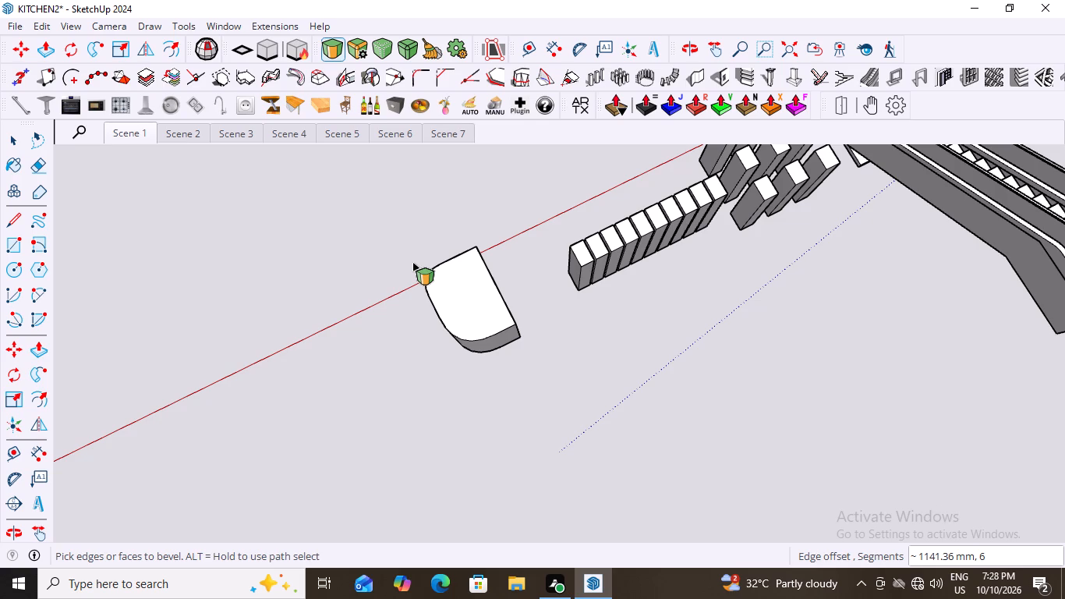
pyautogui.scroll(-3, 463, 399)
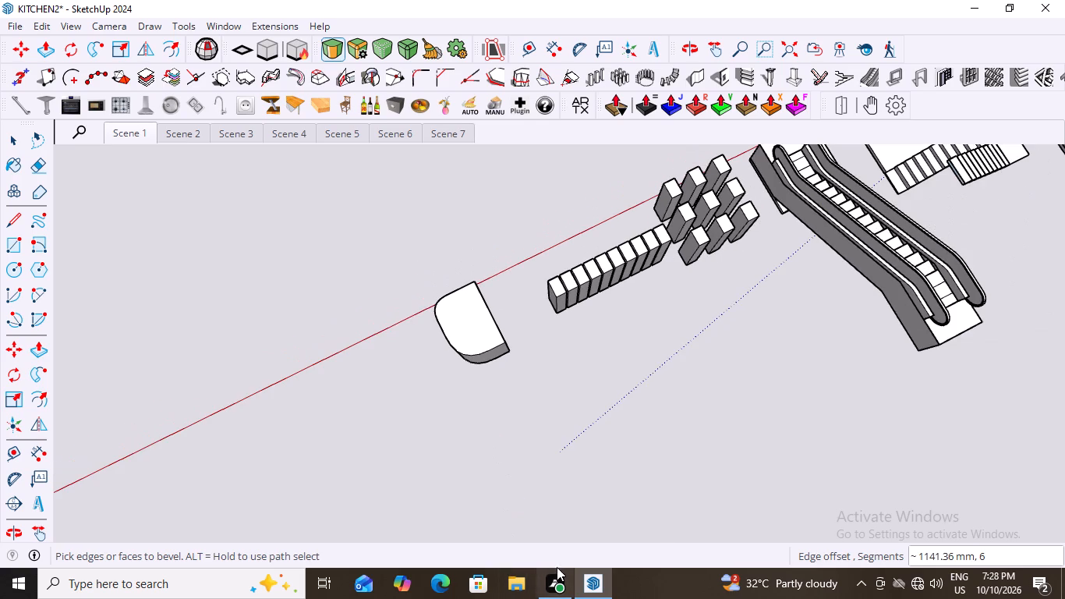
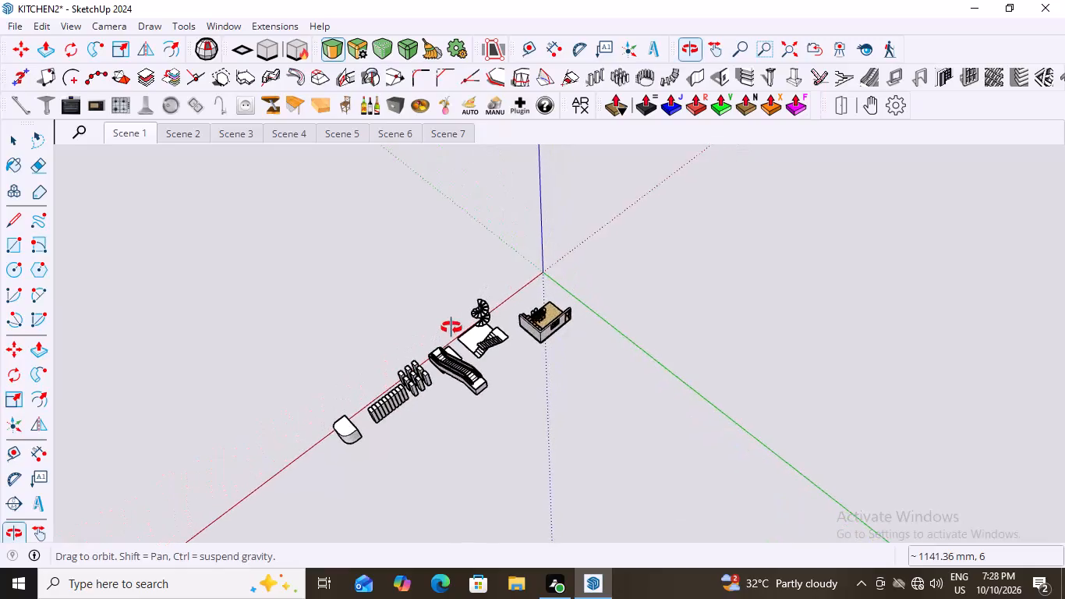
# Examine the box with the two rounded edges and the row of models from several sides, leaving nothing selected.
pyautogui.scroll(1, 345, 275)
pyautogui.scroll(3, 295, 402)
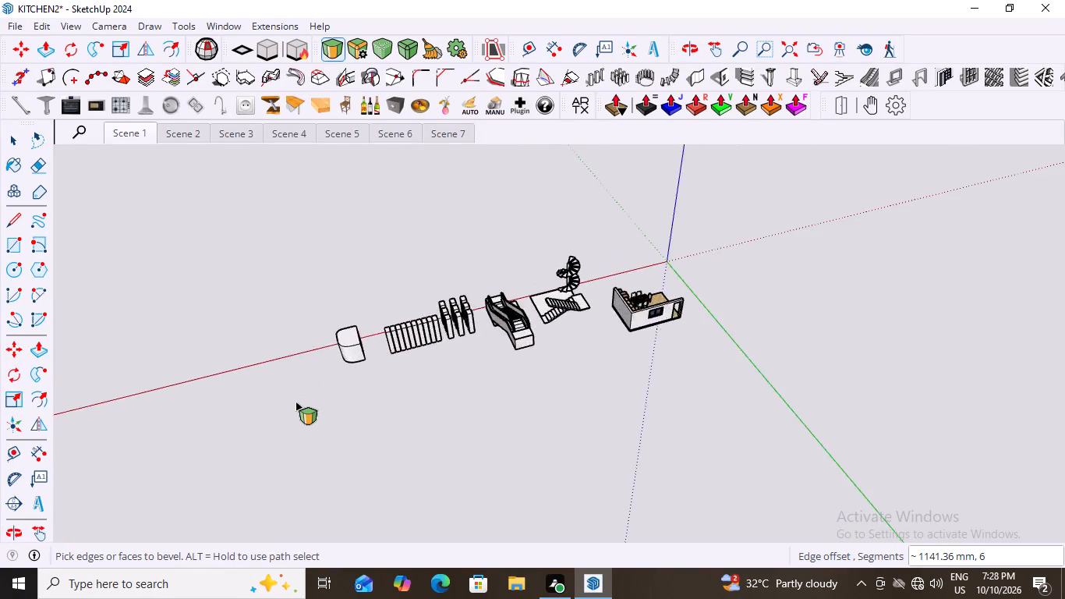
pyautogui.scroll(4, 295, 402)
pyautogui.scroll(-2, 295, 402)
pyautogui.moveTo(349, 443); pyautogui.dragTo(266, 358, button='middle')
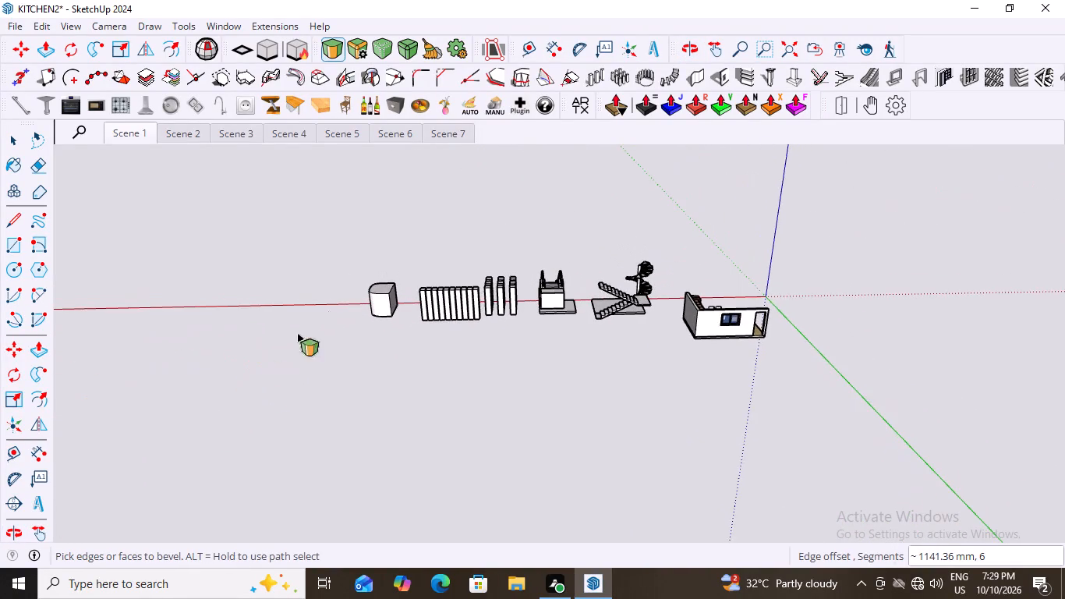
pyautogui.scroll(11, 334, 296)
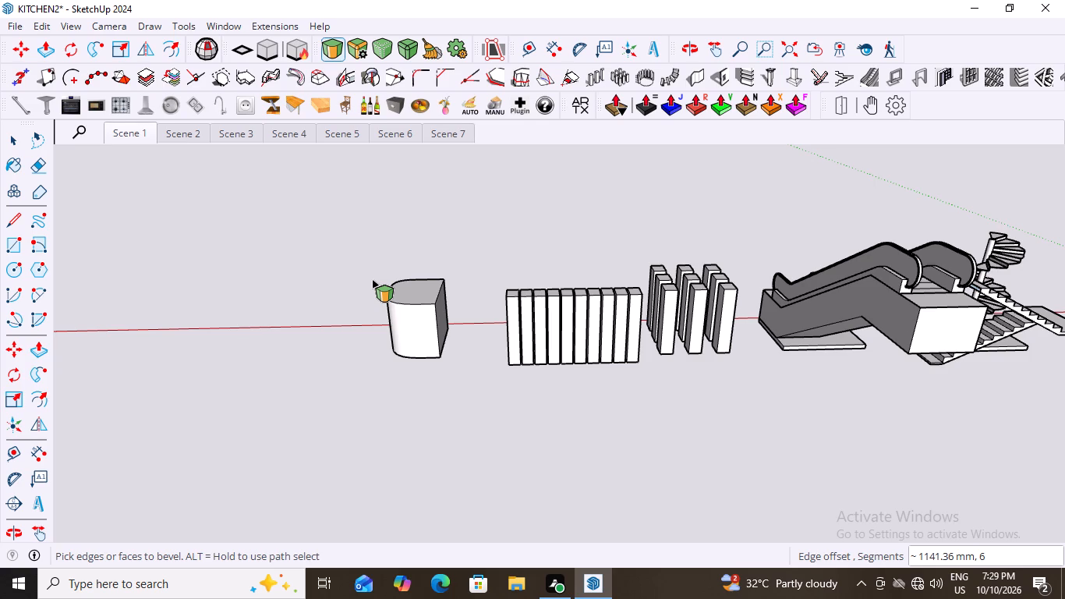
pyautogui.scroll(-15, 372, 279)
pyautogui.moveTo(412, 388); pyautogui.dragTo(898, 466, button='middle')
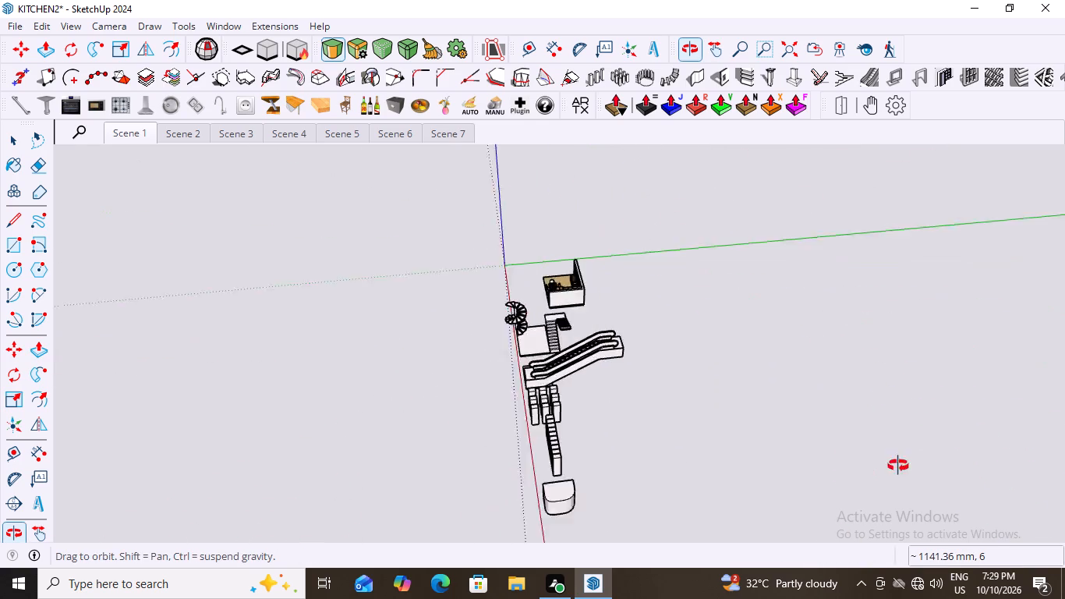
pyautogui.moveTo(898, 466); pyautogui.dragTo(947, 447, button='middle')
pyautogui.scroll(-2, 929, 445)
pyautogui.scroll(-6, 234, 397)
pyautogui.moveTo(584, 533); pyautogui.dragTo(922, 462, button='middle')
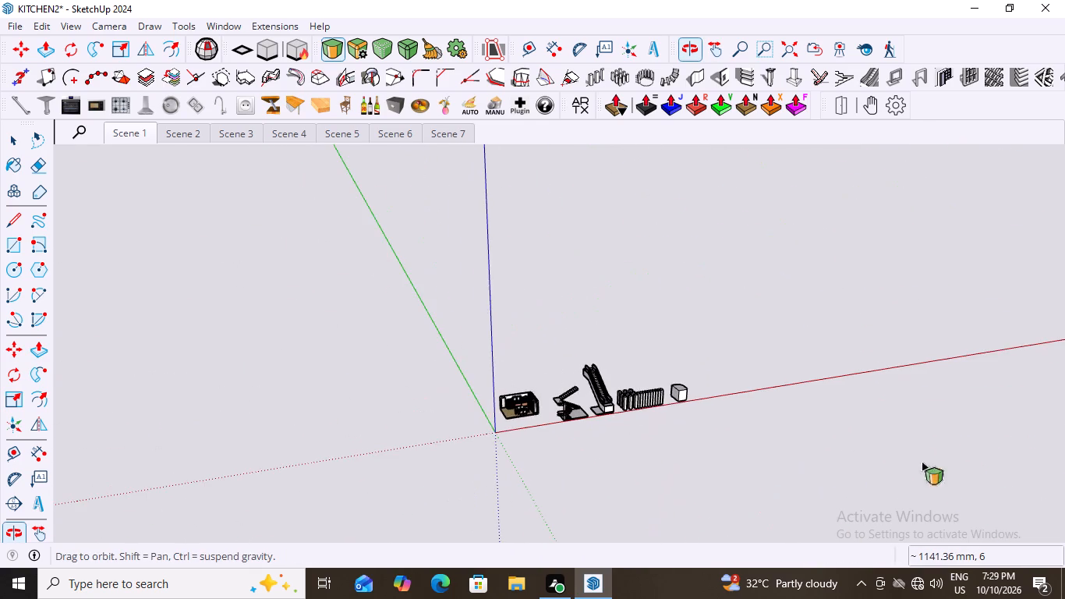
pyautogui.scroll(19, 702, 420)
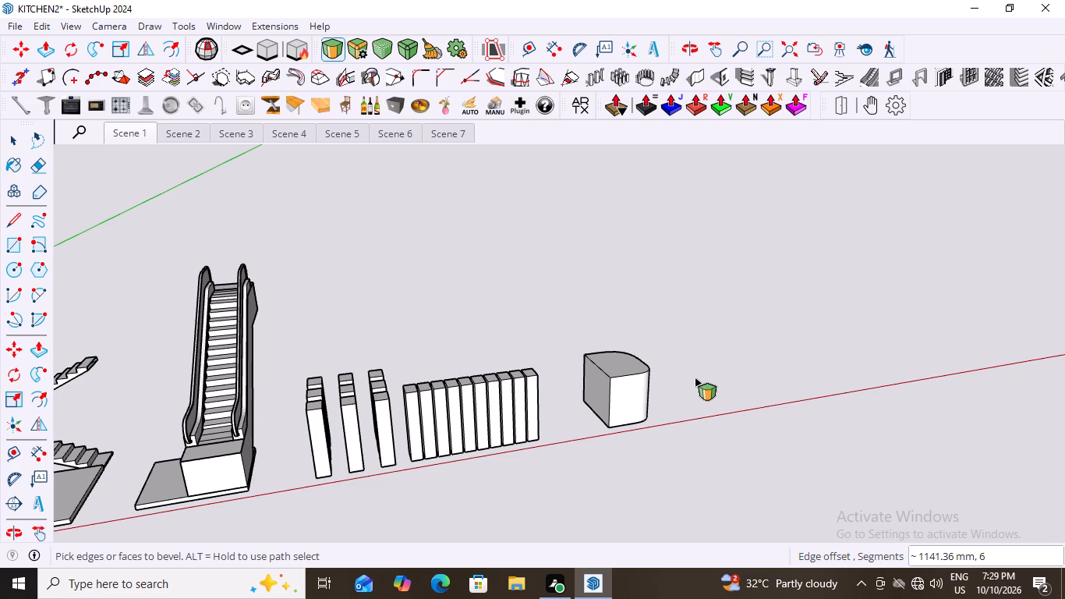
pyautogui.scroll(-8, 521, 395)
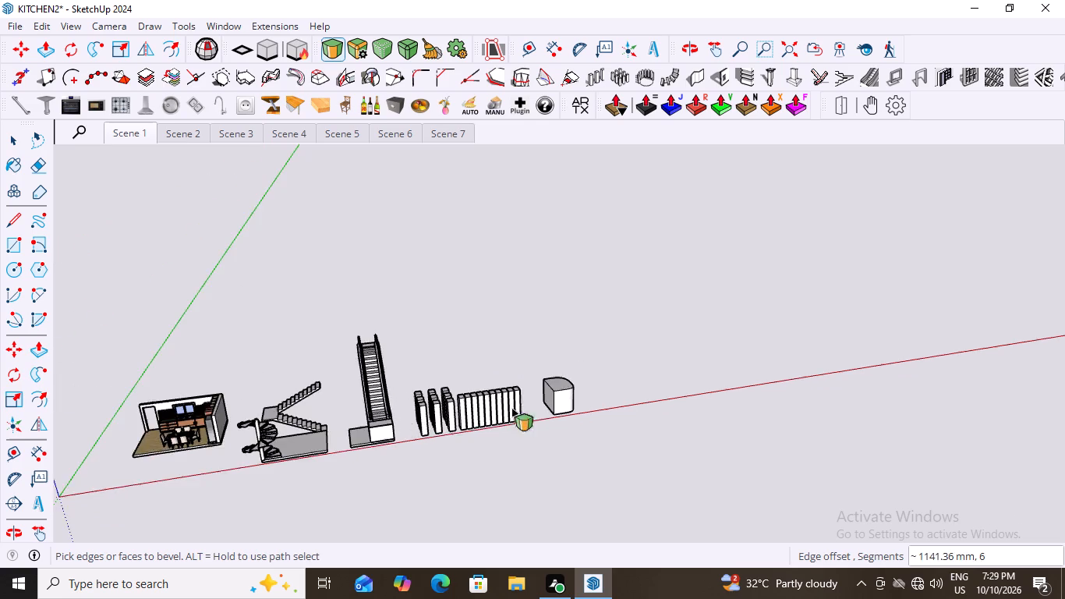
pyautogui.scroll(-4, 511, 408)
pyautogui.scroll(6, 649, 385)
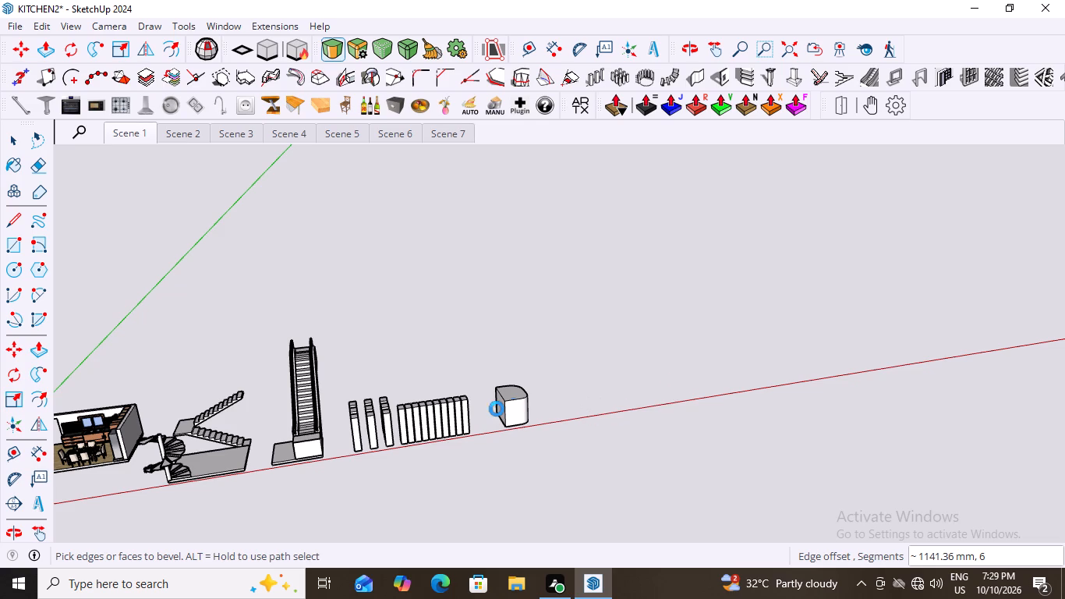
pyautogui.scroll(3, 525, 390)
pyautogui.moveTo(526, 389); pyautogui.dragTo(534, 431, button='middle')
pyautogui.scroll(9, 486, 420)
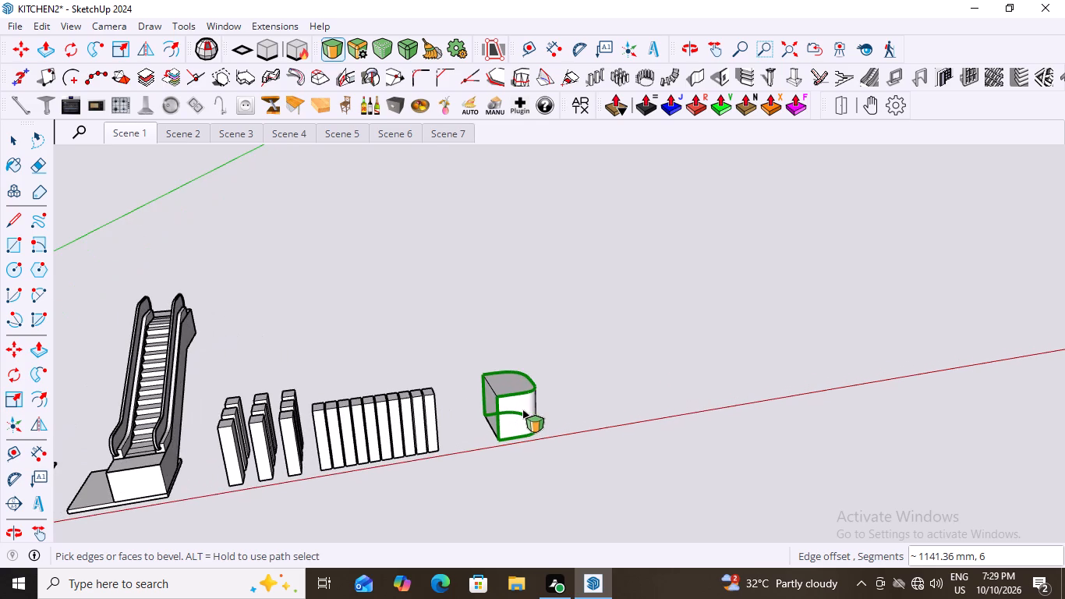
pyautogui.scroll(12, 522, 409)
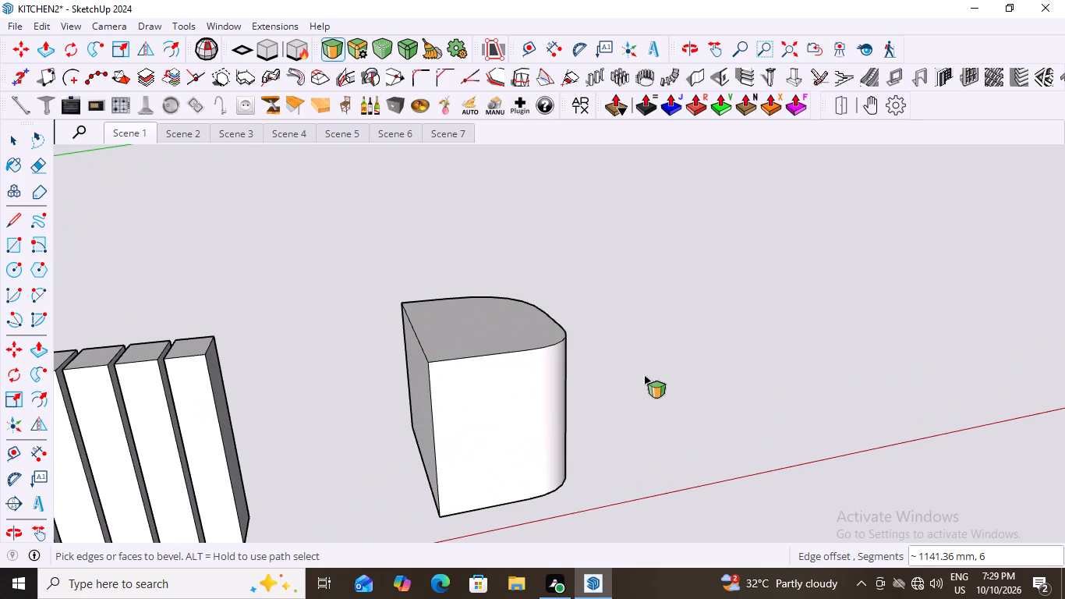
pyautogui.press('space')
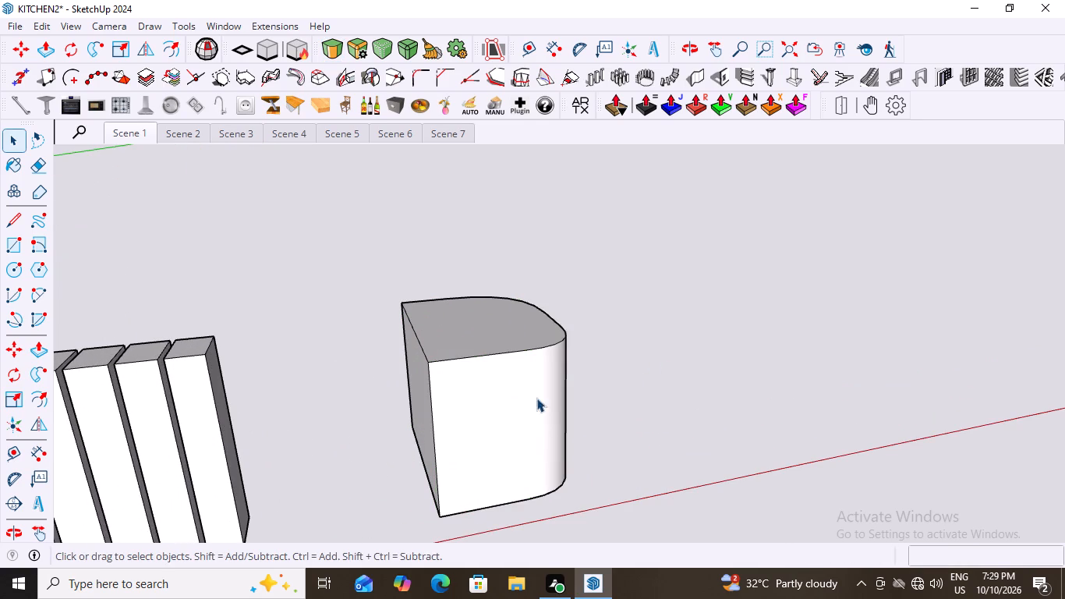
pyautogui.doubleClick(430, 417)
pyautogui.click(430, 417)
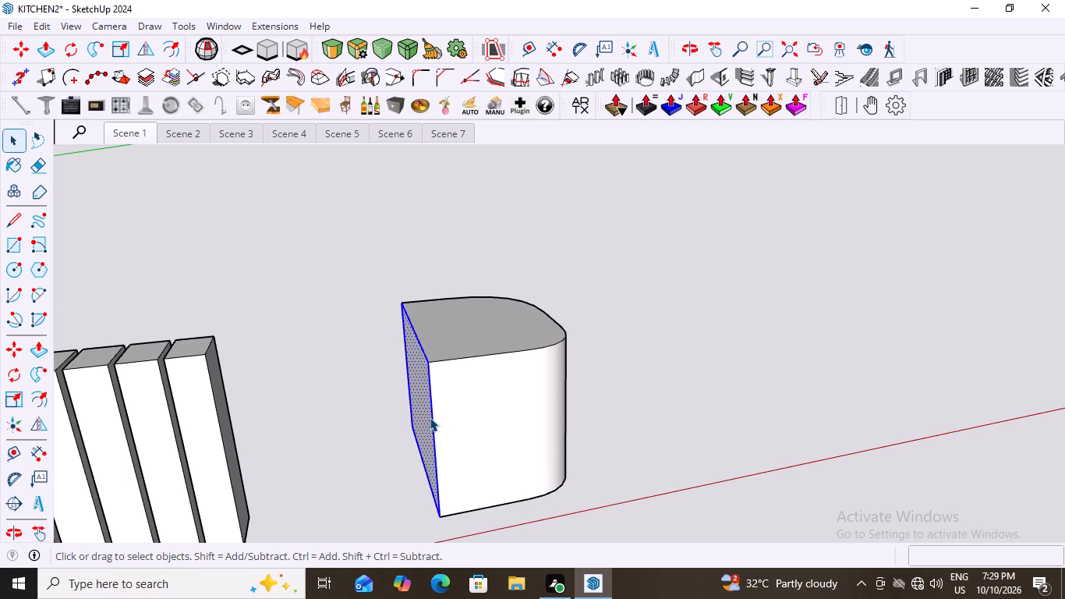
pyautogui.click(660, 314)
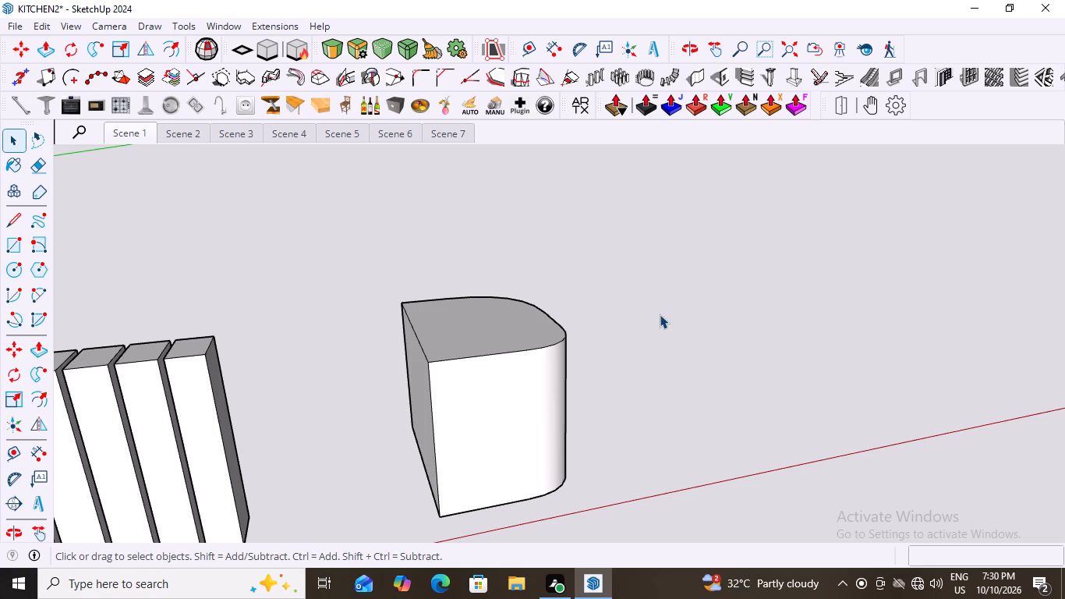
# Draw an upright rectangle, wider than tall, locked perpendicular to the green axis, a short distance beyond the rounded box along the red axis.
pyautogui.scroll(-12, 564, 448)
pyautogui.moveTo(559, 401); pyautogui.dragTo(463, 394, button='middle')
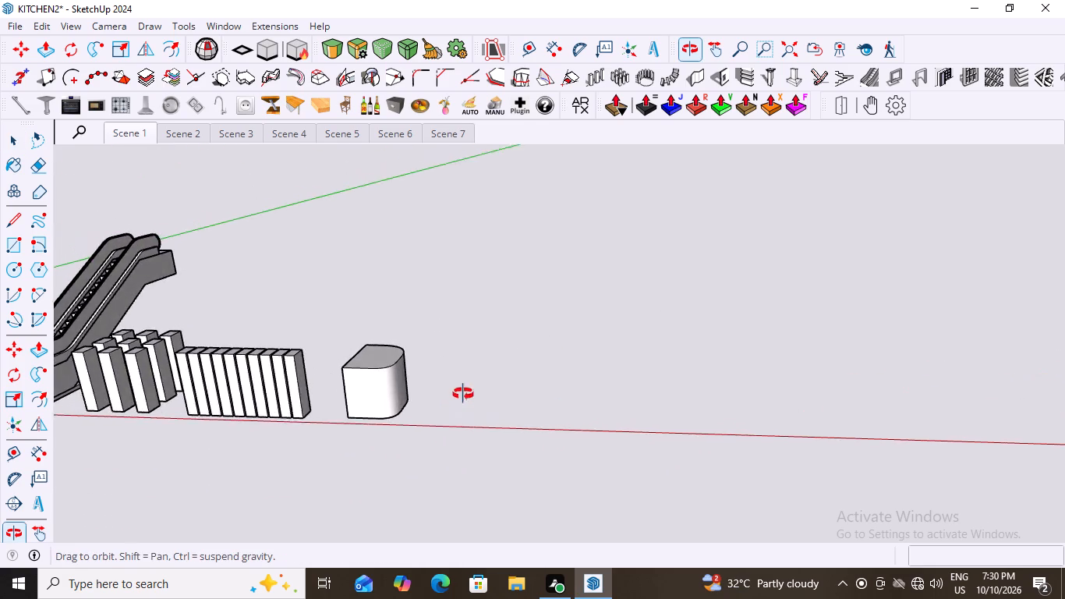
pyautogui.moveTo(463, 394); pyautogui.dragTo(464, 393, button='middle')
pyautogui.scroll(6, 472, 381)
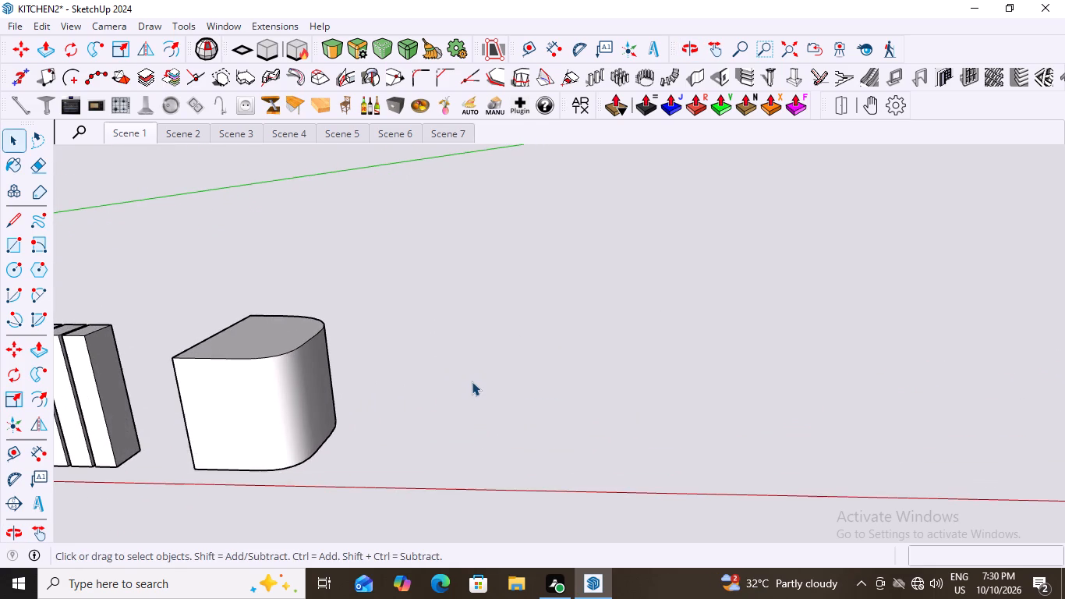
pyautogui.press('r')
pyautogui.press('Left')
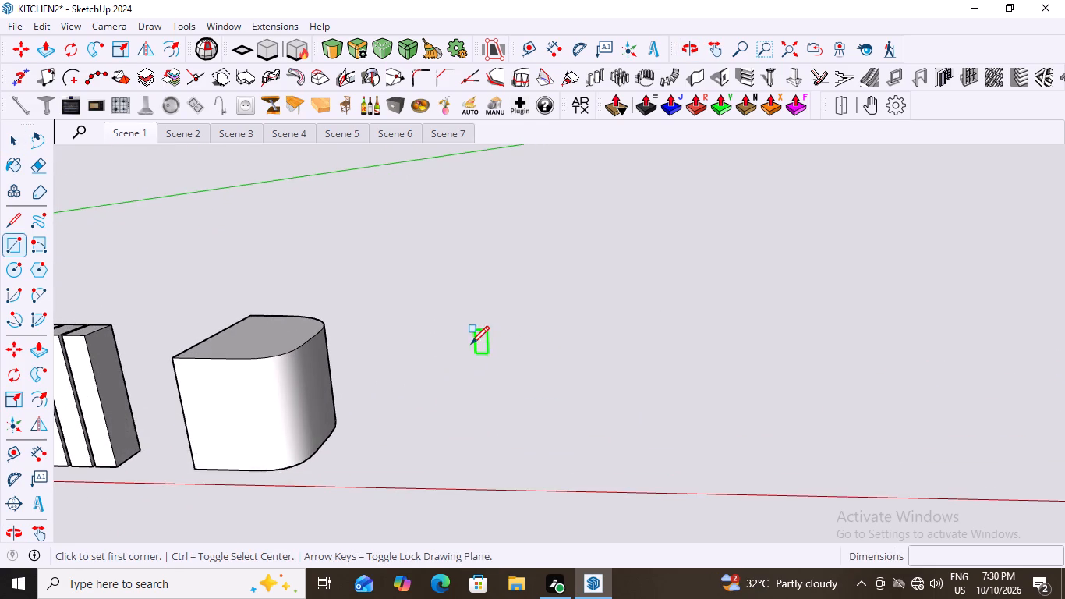
pyautogui.click(444, 312)
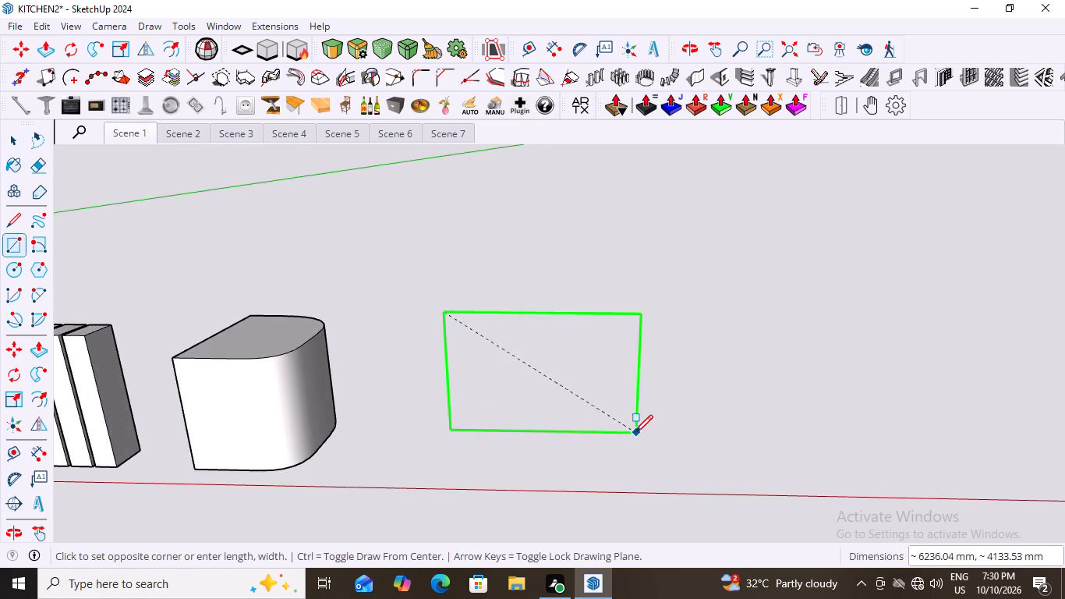
pyautogui.click(617, 438)
pyautogui.scroll(3, 477, 453)
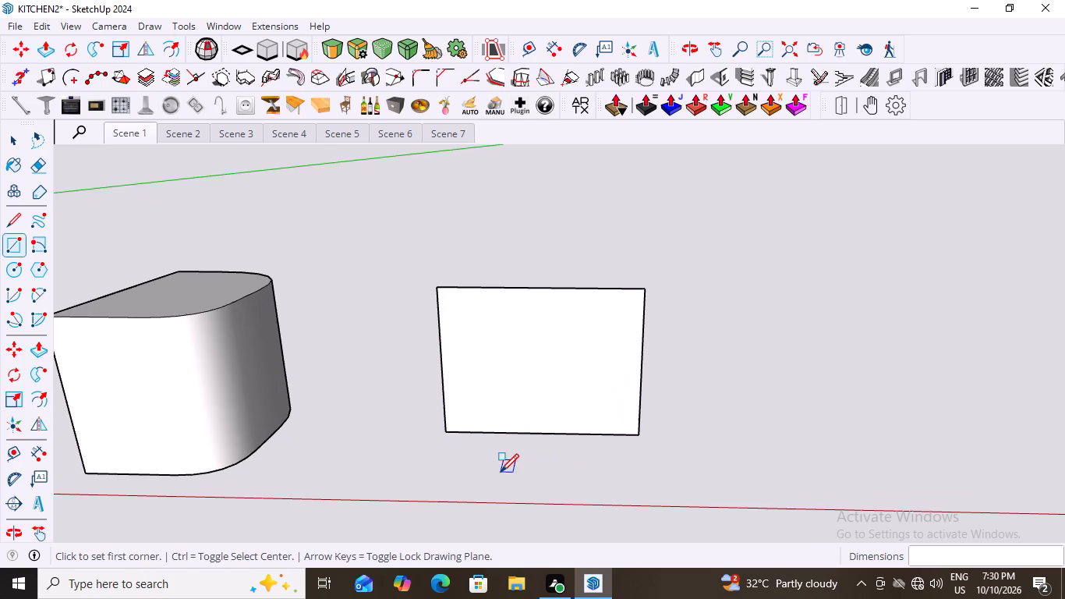
pyautogui.scroll(-3, 558, 463)
pyautogui.press('space')
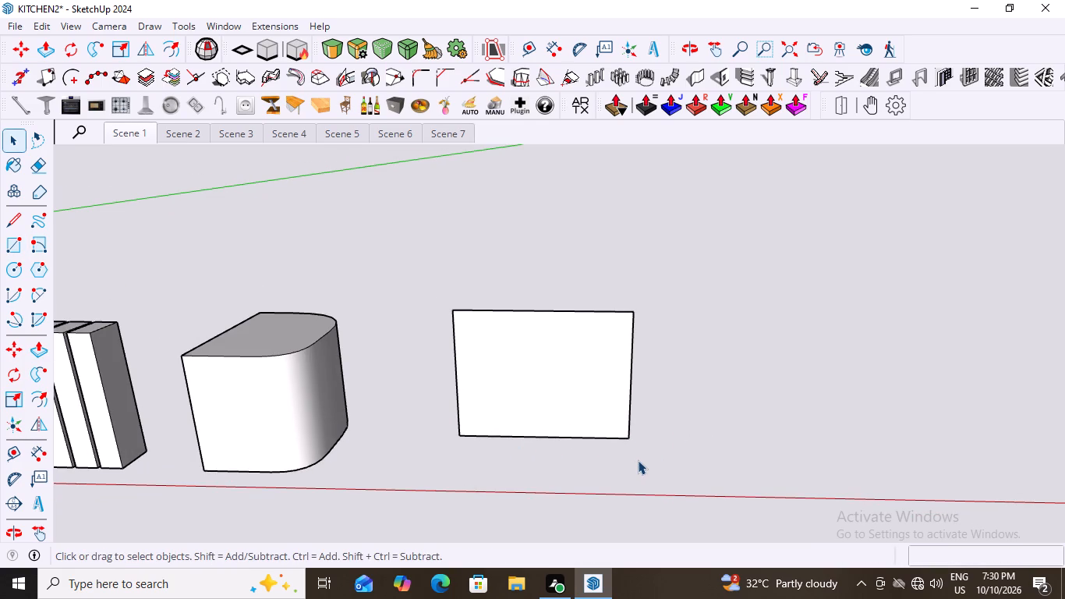
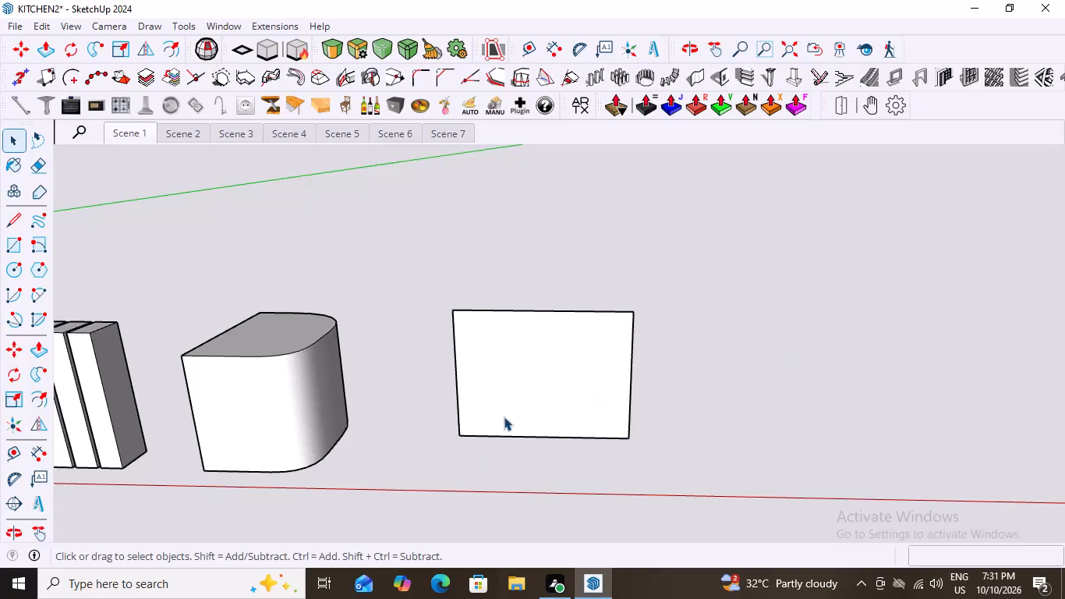
# Make the upright rectangle's face and its edges into a group.
pyautogui.scroll(-4, 522, 317)
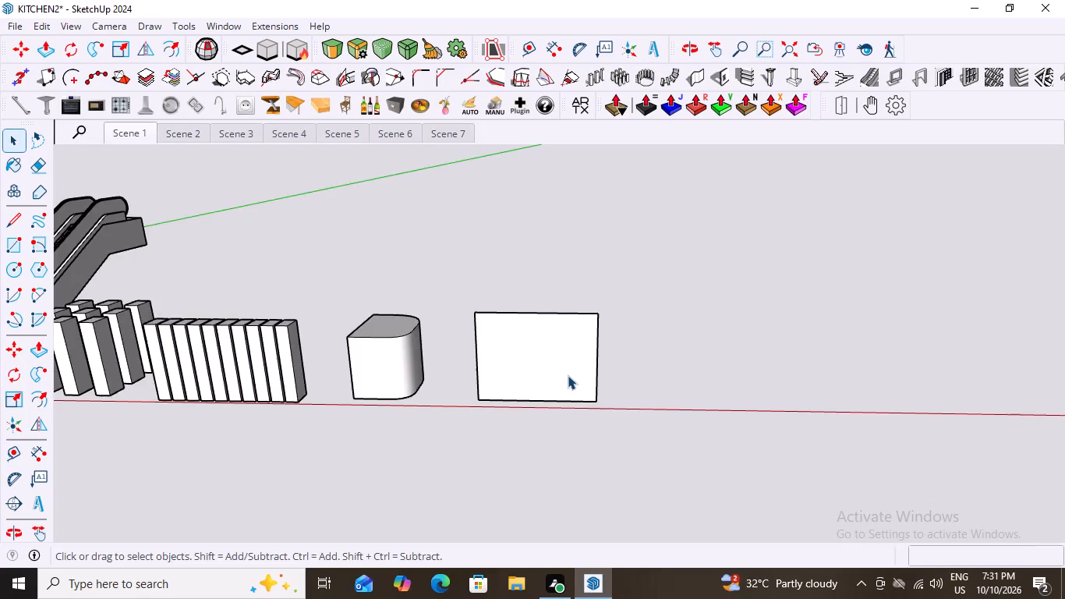
pyautogui.scroll(4, 568, 375)
pyautogui.moveTo(524, 381); pyautogui.dragTo(644, 385, button='middle')
pyautogui.scroll(-3, 385, 370)
pyautogui.moveTo(380, 377); pyautogui.dragTo(331, 374, button='middle')
pyautogui.scroll(6, 386, 333)
pyautogui.press('space')
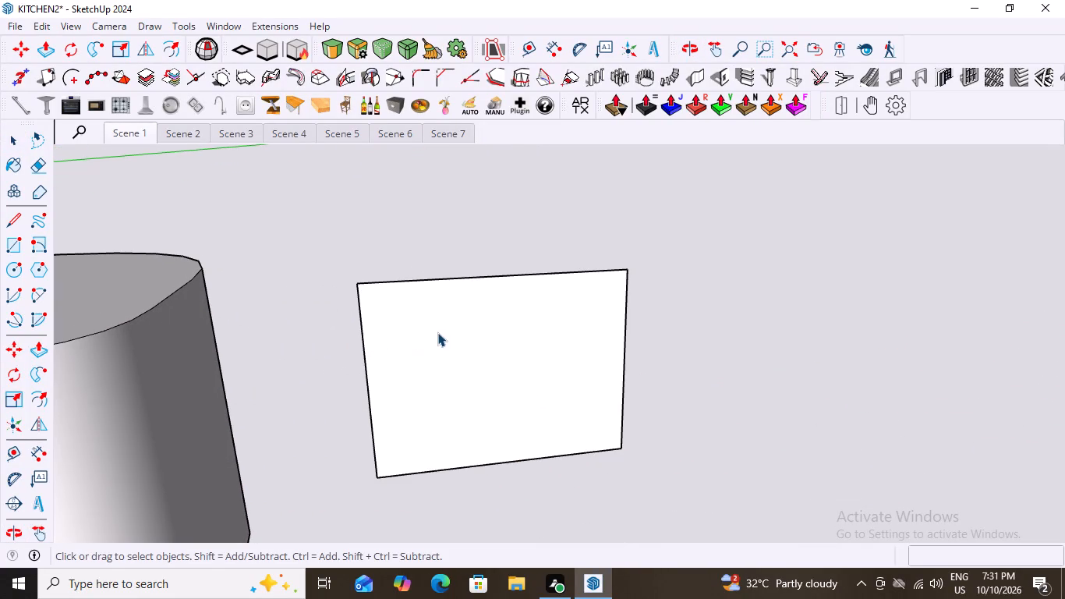
pyautogui.doubleClick(440, 328)
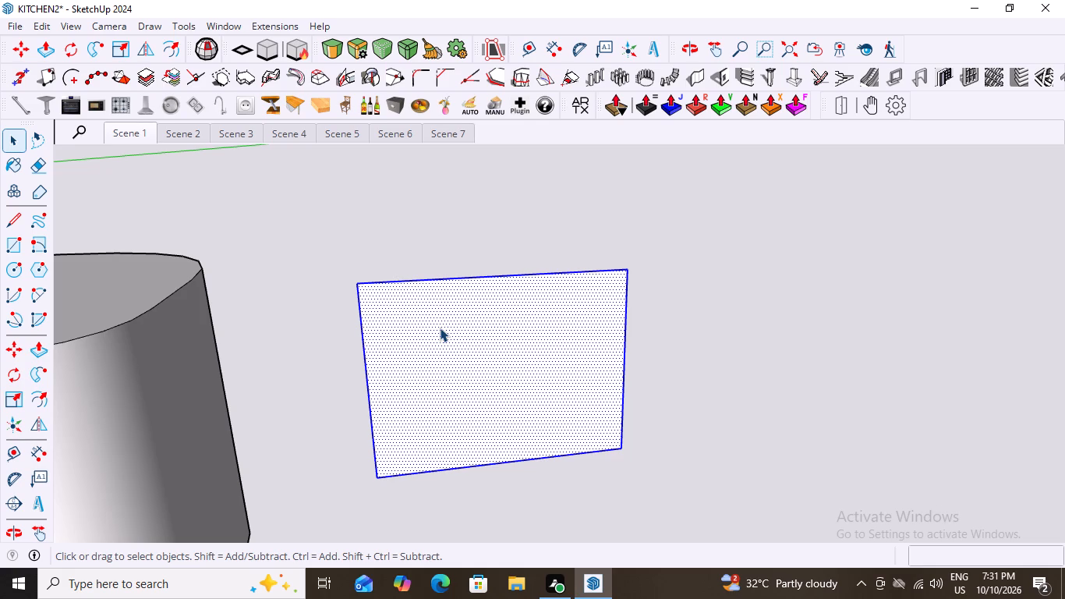
pyautogui.rightClick(440, 328)
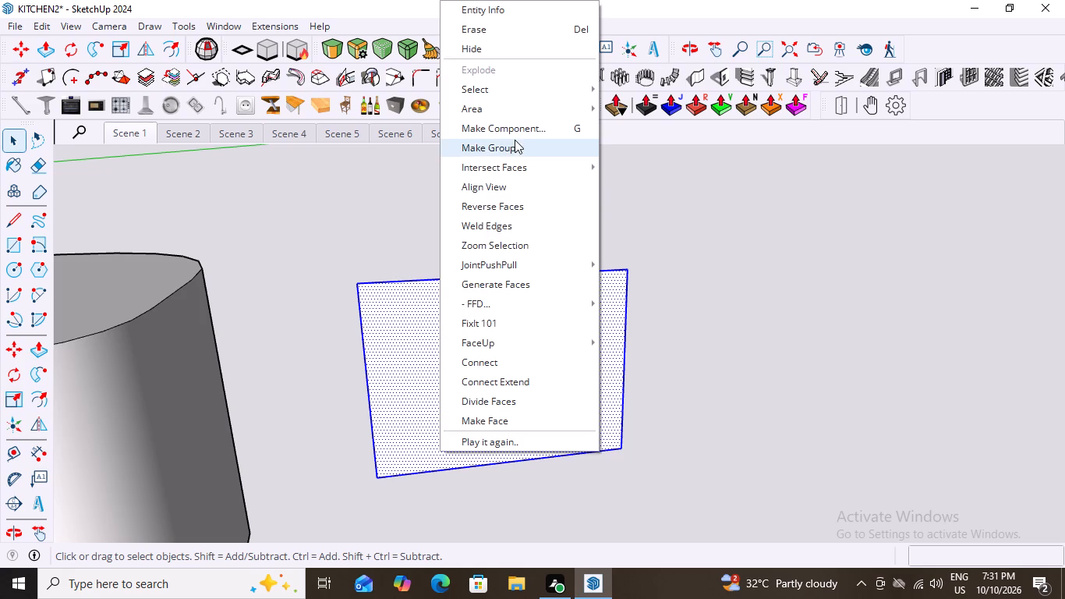
pyautogui.click(485, 151)
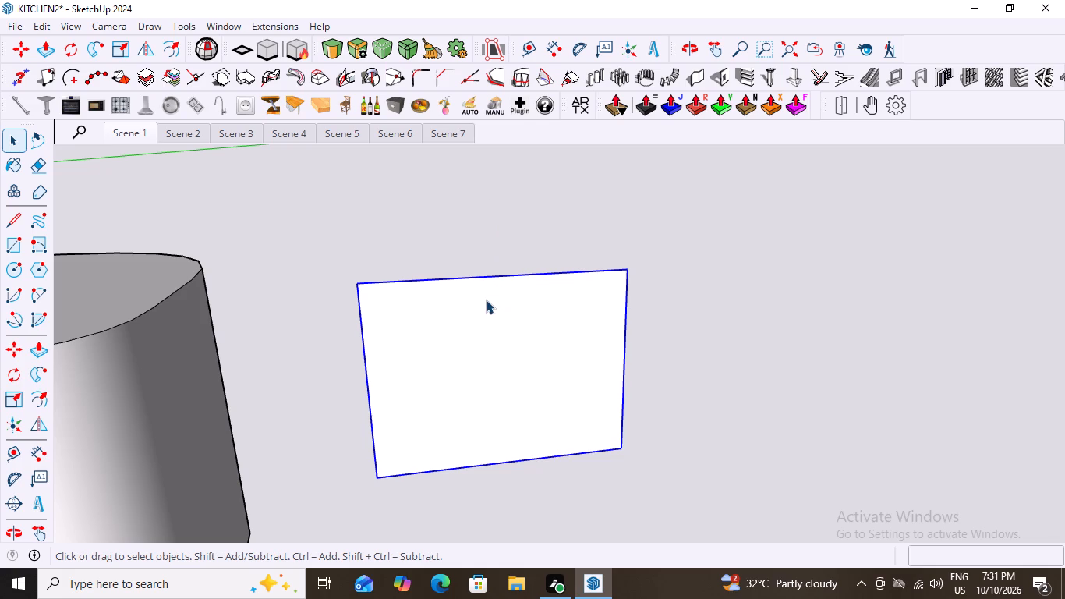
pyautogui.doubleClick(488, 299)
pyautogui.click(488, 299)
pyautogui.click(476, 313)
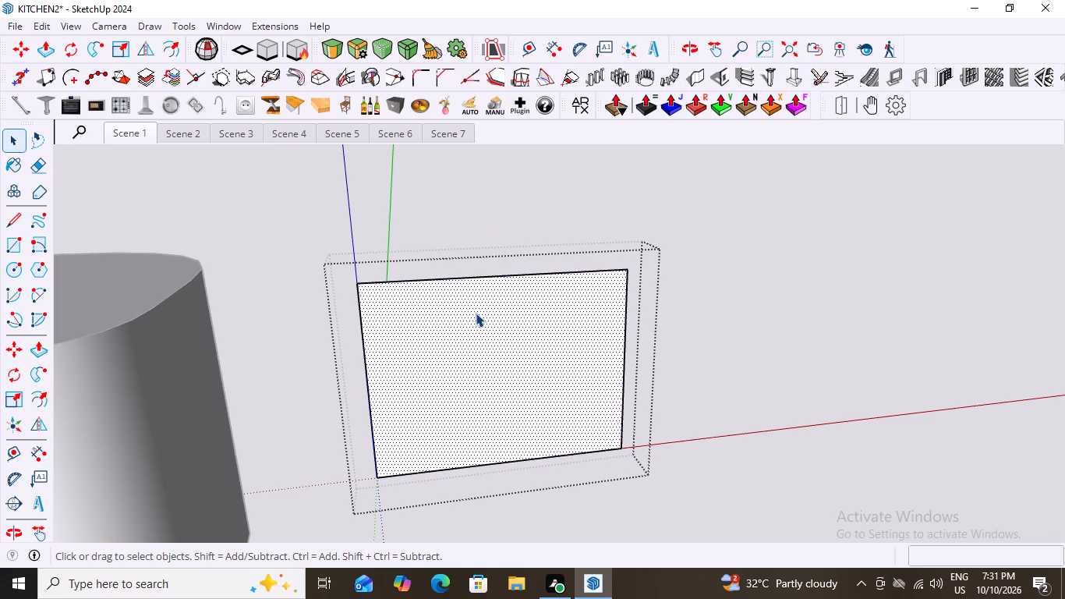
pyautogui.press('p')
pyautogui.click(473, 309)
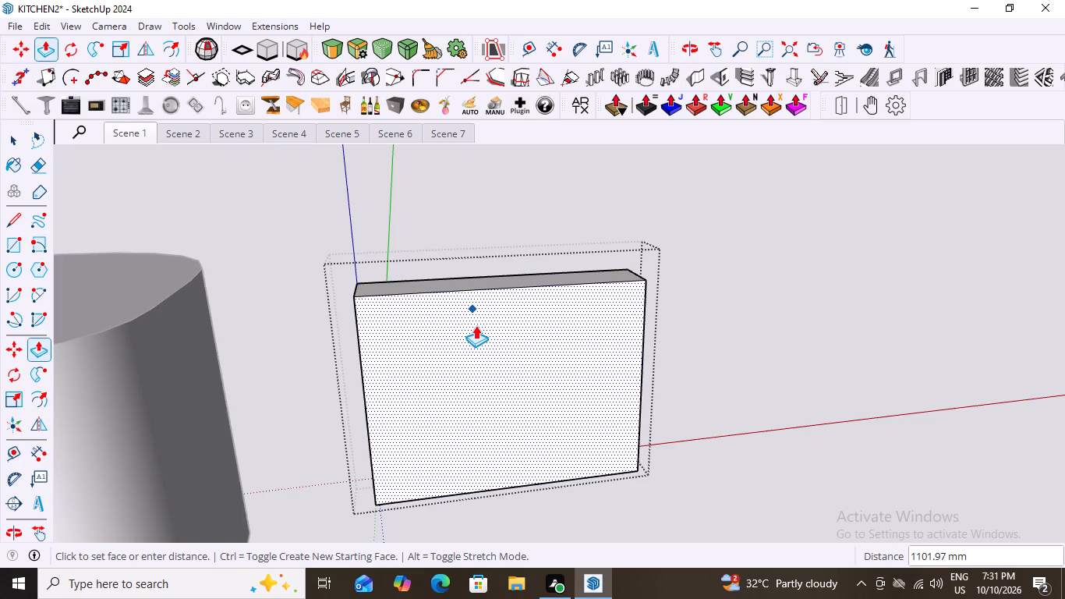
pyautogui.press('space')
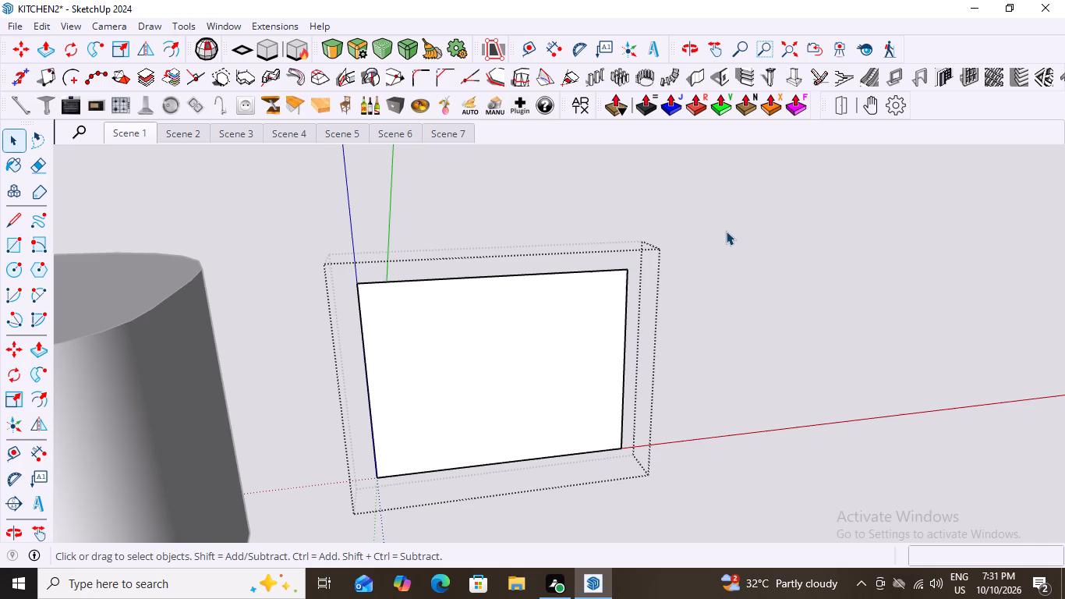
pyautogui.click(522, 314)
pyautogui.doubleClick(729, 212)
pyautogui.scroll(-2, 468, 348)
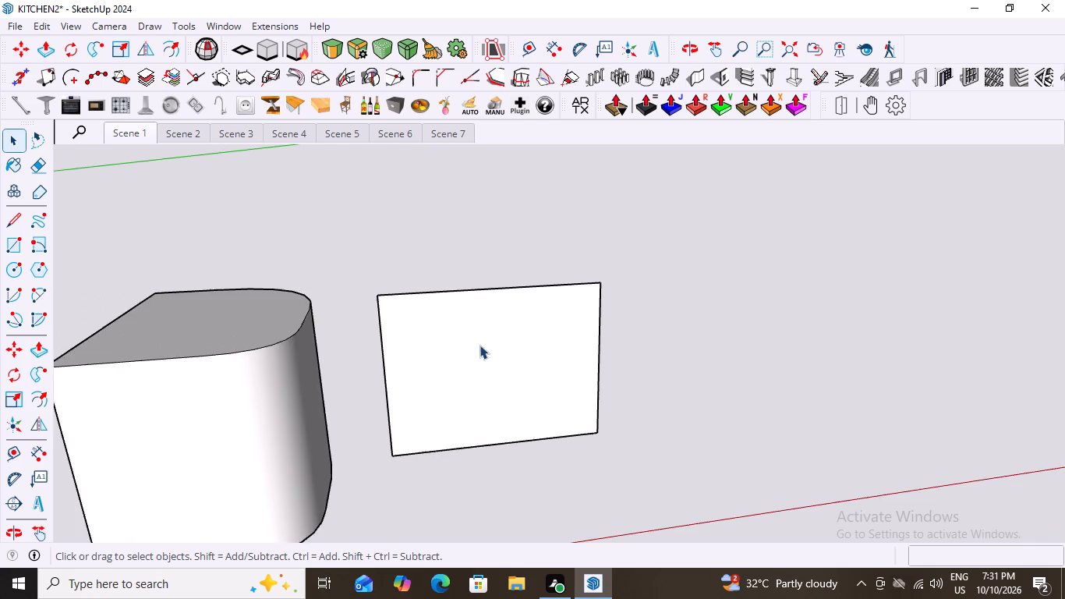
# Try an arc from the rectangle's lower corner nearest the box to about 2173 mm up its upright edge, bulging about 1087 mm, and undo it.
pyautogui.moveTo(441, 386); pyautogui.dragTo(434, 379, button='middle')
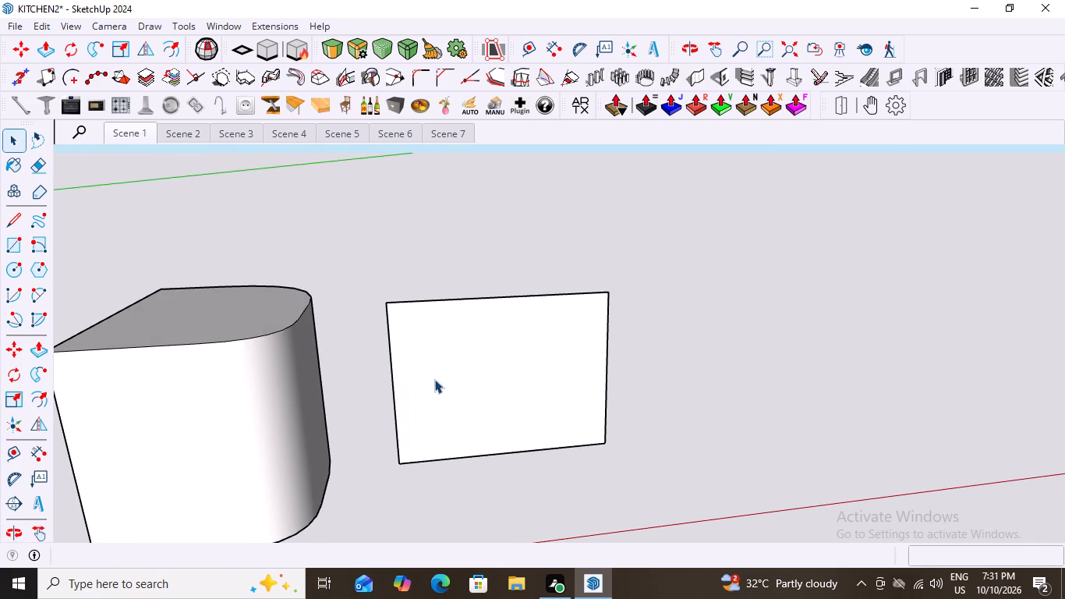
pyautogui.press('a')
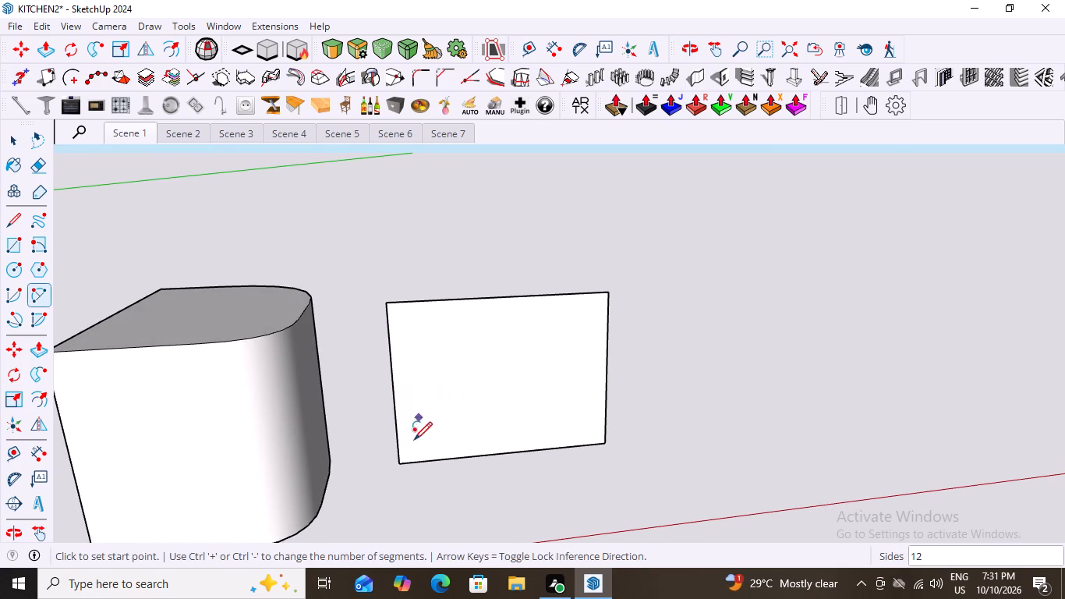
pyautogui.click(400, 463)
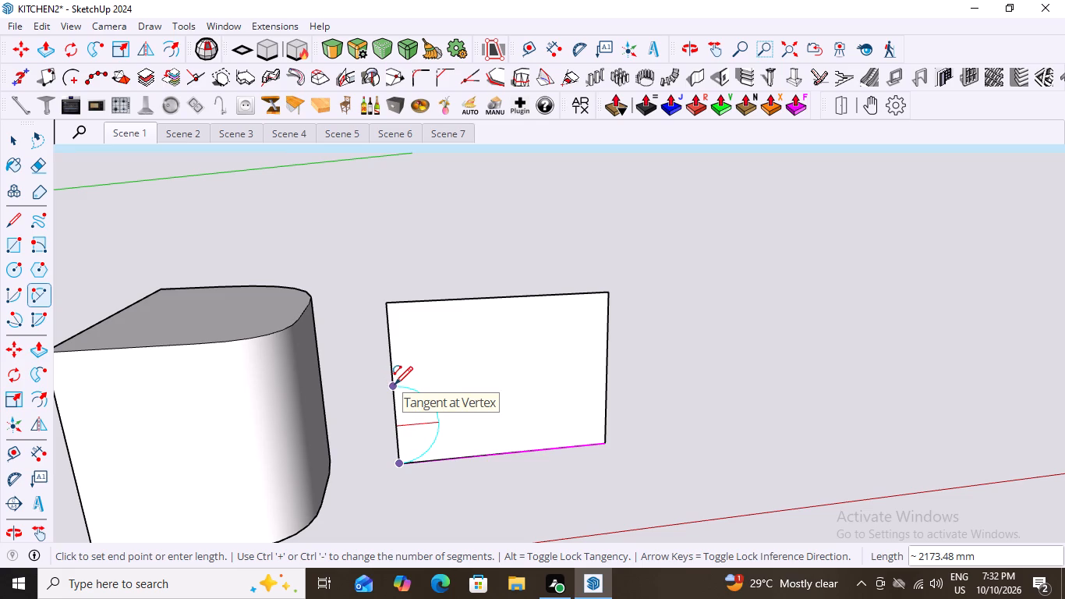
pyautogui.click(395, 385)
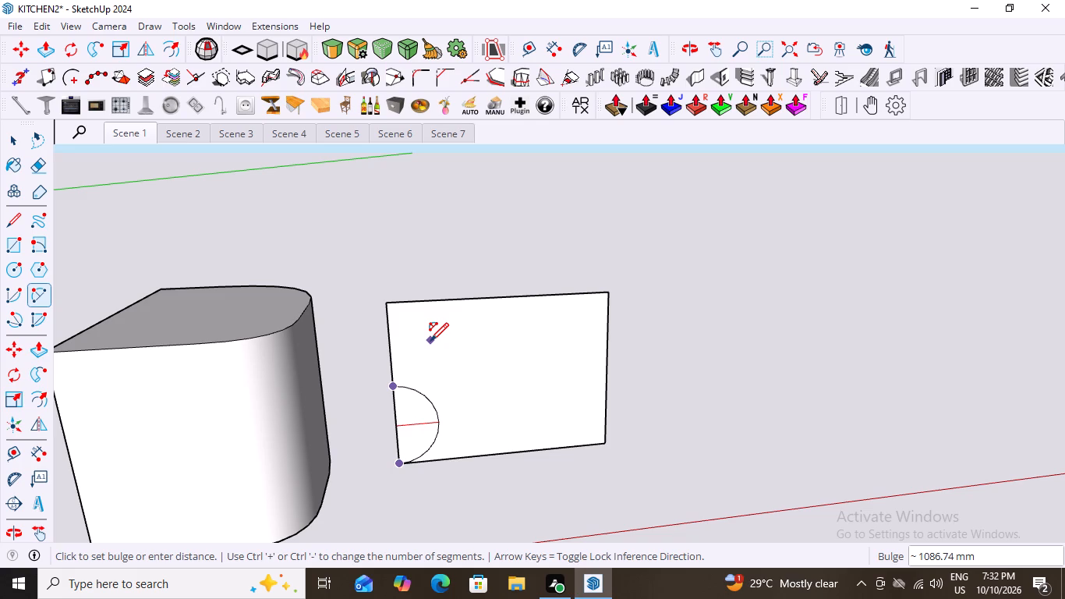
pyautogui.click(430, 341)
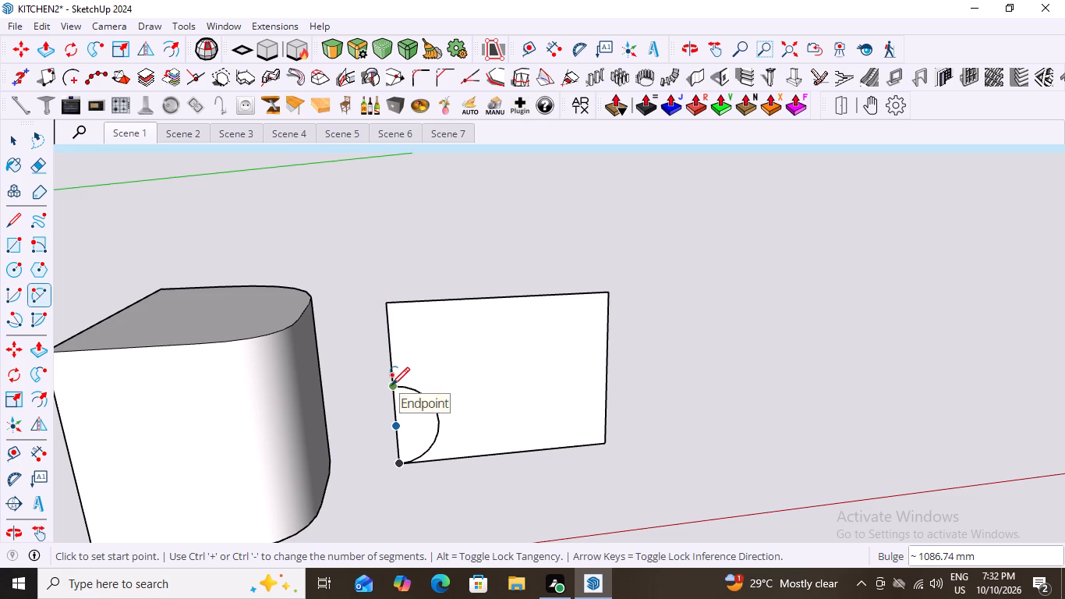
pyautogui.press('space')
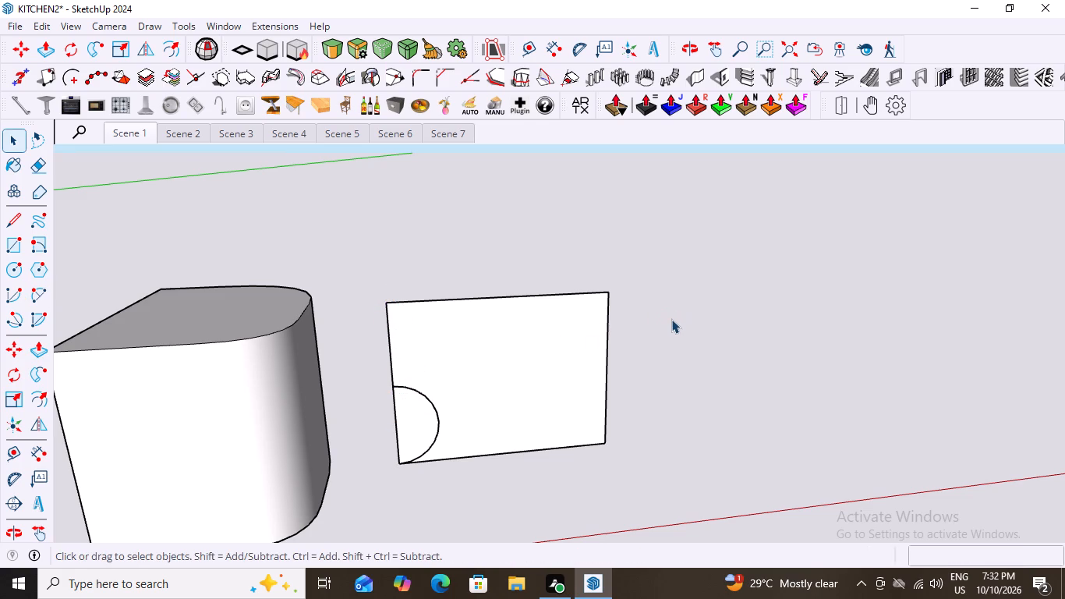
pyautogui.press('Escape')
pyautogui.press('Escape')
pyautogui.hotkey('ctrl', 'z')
# Draw an arc from the rectangle's lower corner nearest the box to a point inside the face, about 2563 mm long with about 504 mm bulge.
pyautogui.press('a')
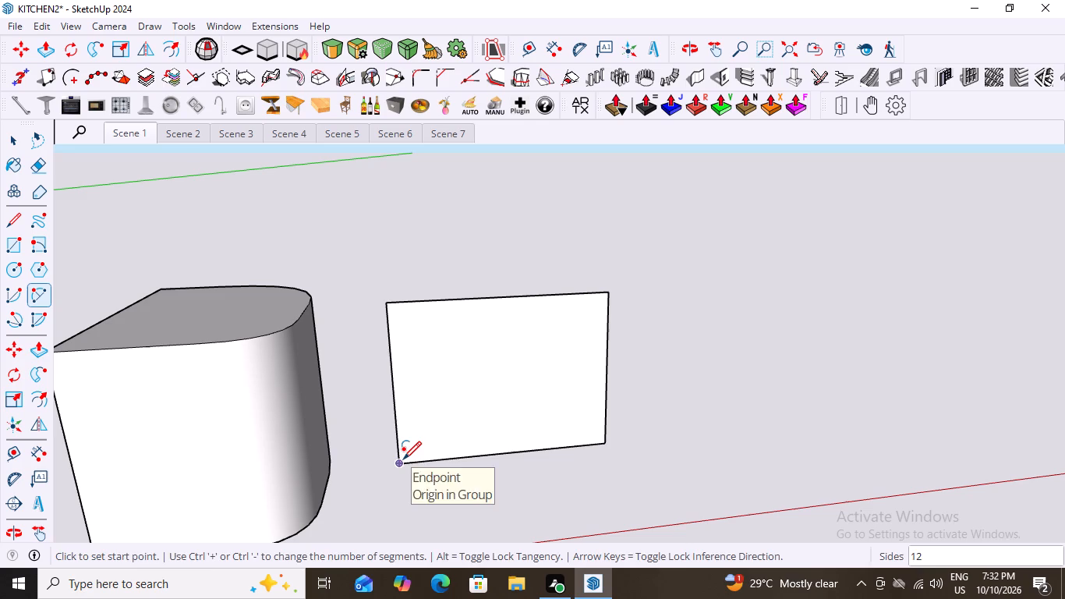
pyautogui.click(403, 459)
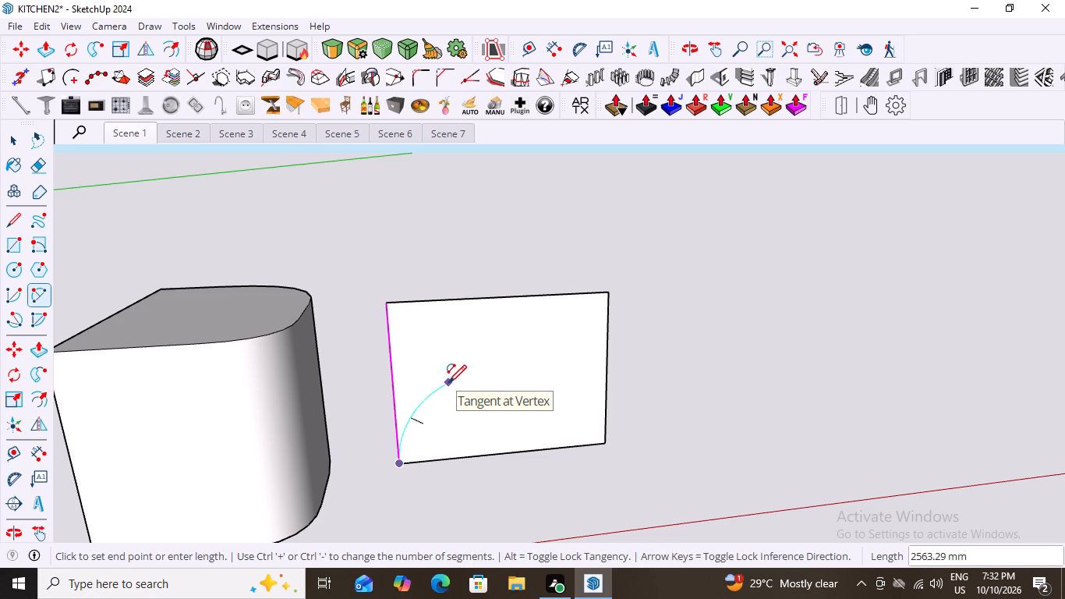
pyautogui.click(448, 383)
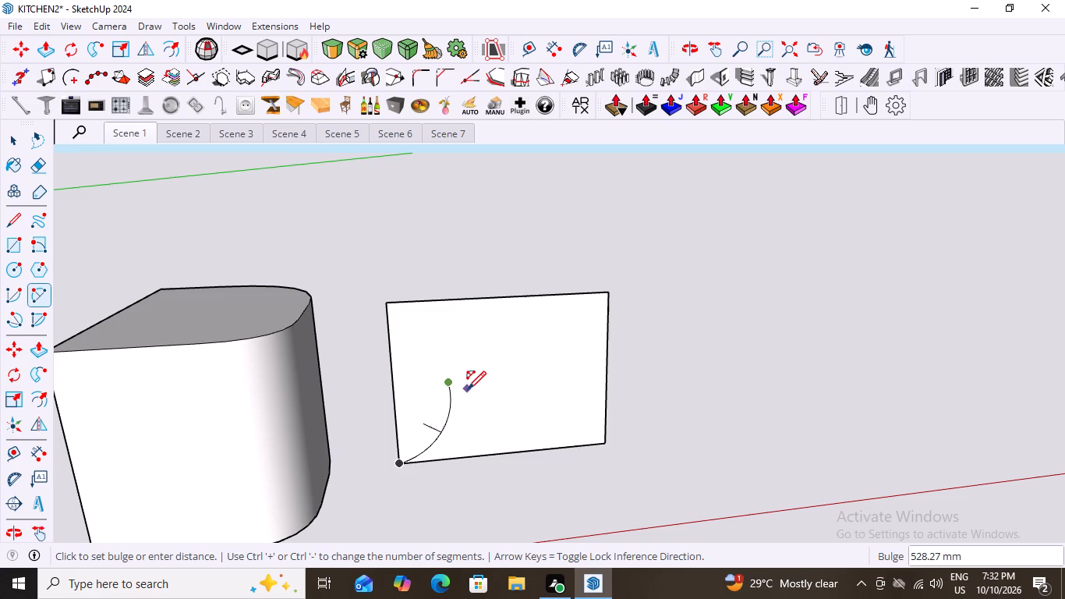
pyautogui.click(466, 390)
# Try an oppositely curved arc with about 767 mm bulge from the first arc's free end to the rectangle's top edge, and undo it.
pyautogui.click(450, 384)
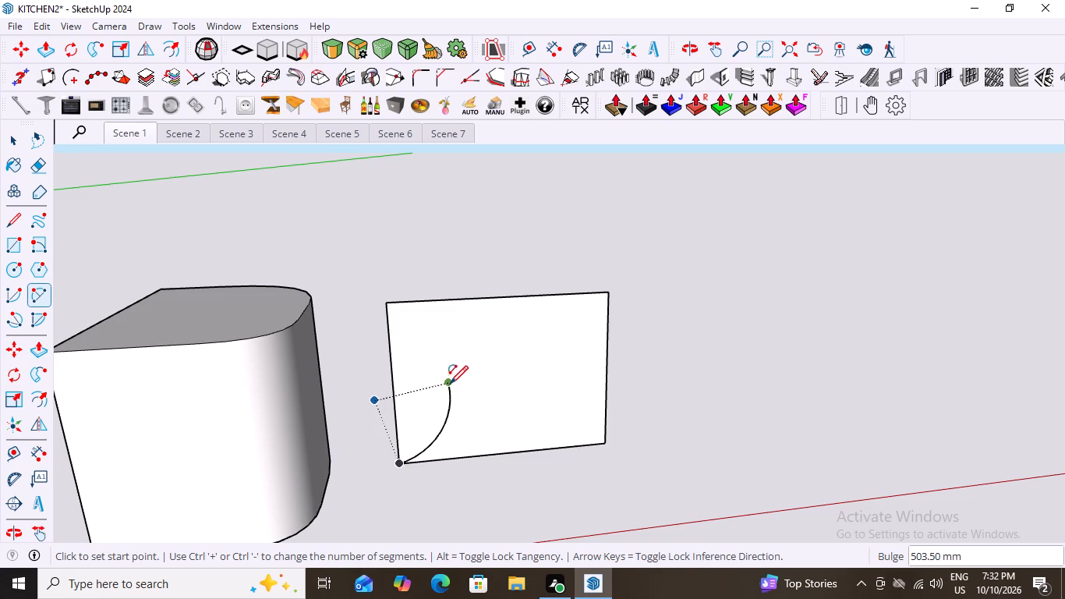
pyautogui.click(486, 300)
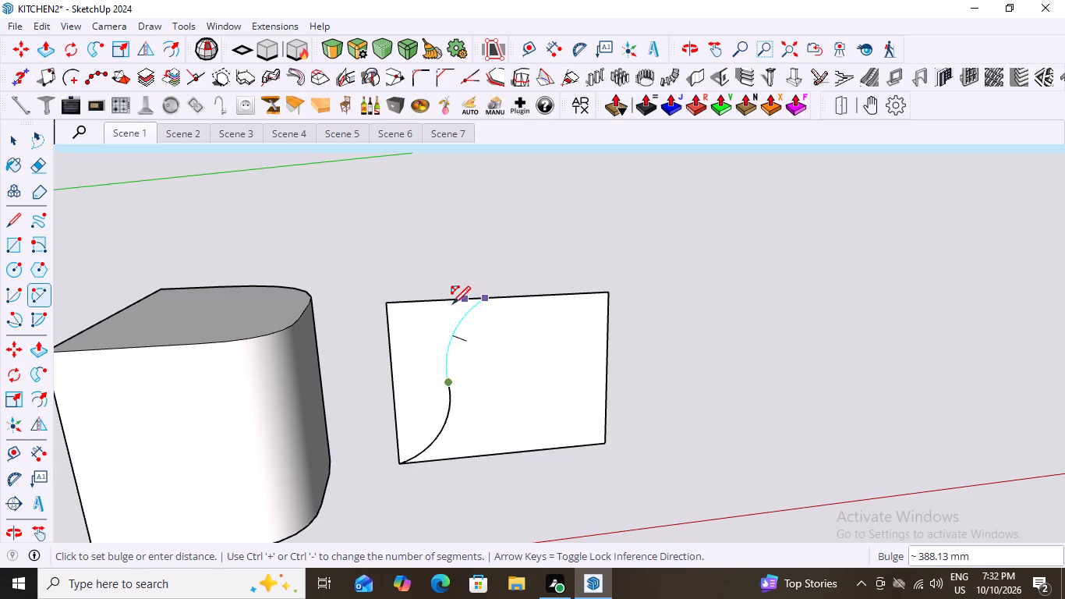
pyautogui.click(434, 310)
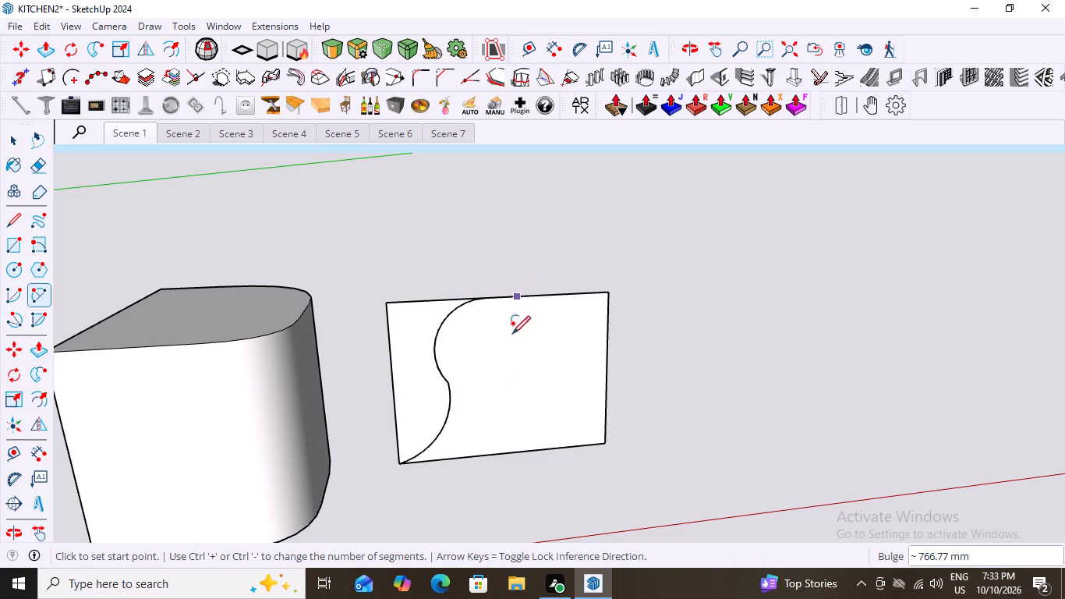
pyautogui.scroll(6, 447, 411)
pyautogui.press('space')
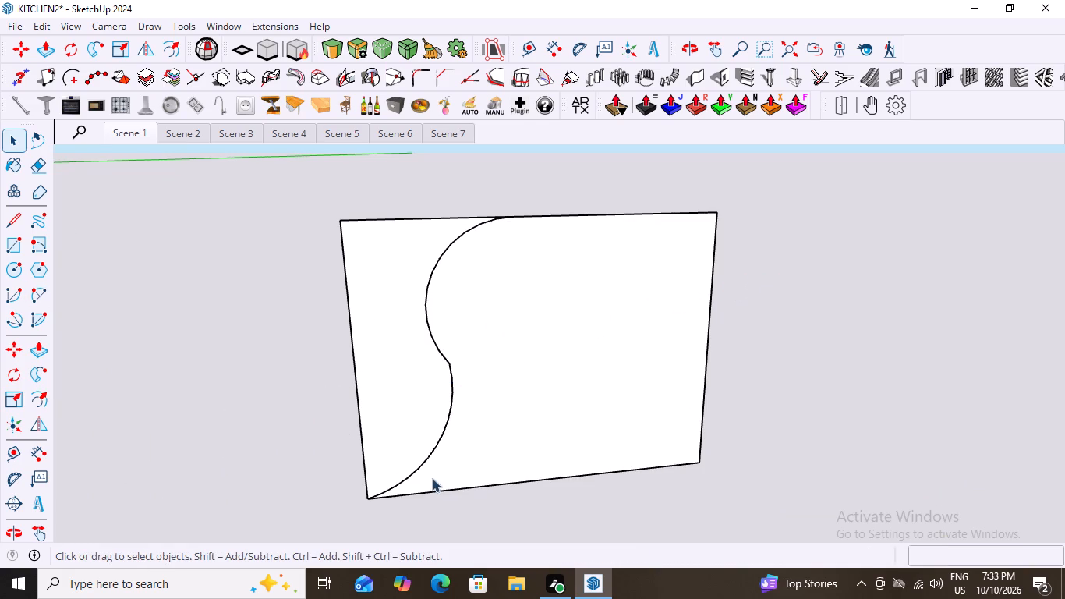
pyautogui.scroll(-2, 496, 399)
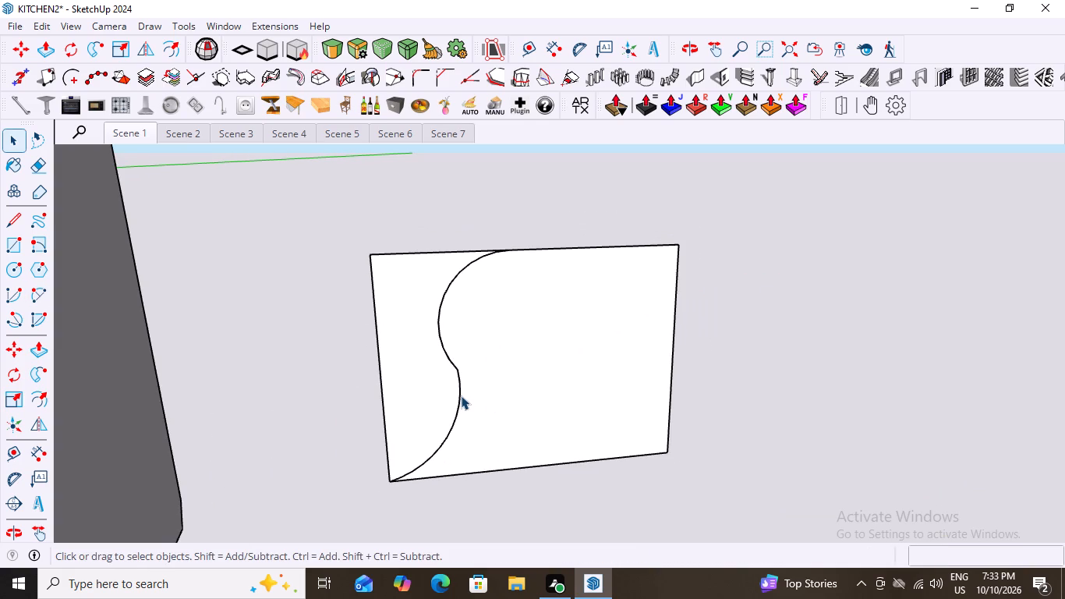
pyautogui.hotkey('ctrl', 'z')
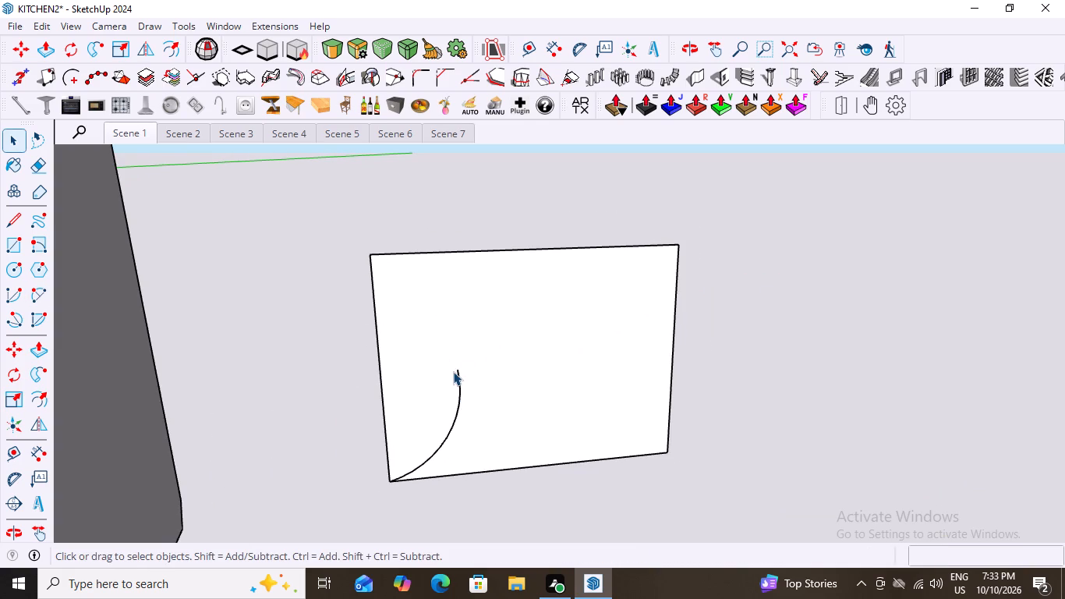
# Draw a tangent arc about 2619 mm long from the first arc's free end to the midpoint of the rectangle's top edge, forming an S-curve.
pyautogui.press('a')
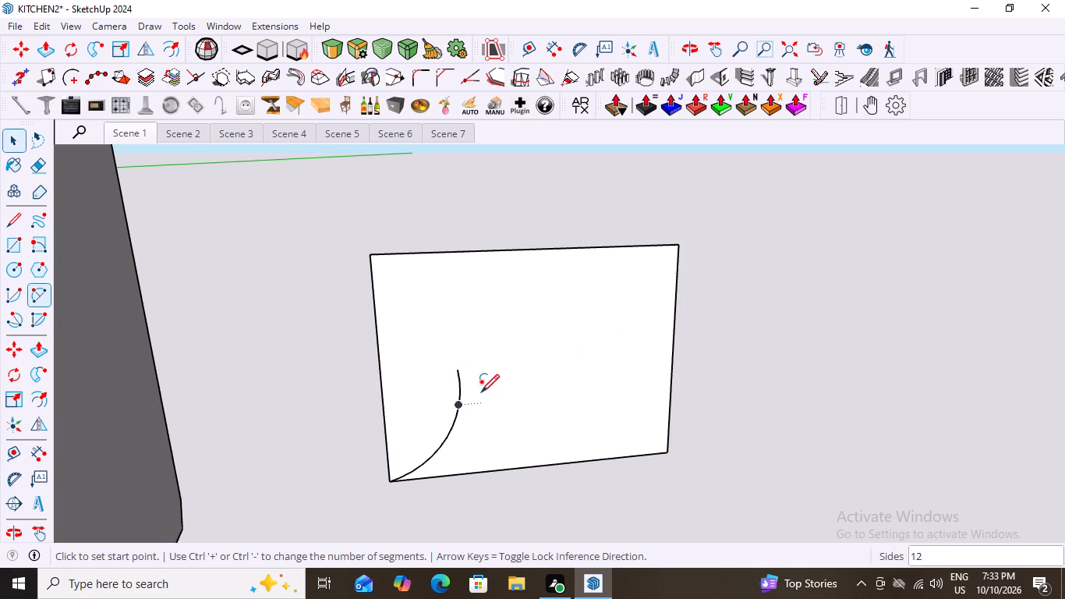
pyautogui.click(459, 371)
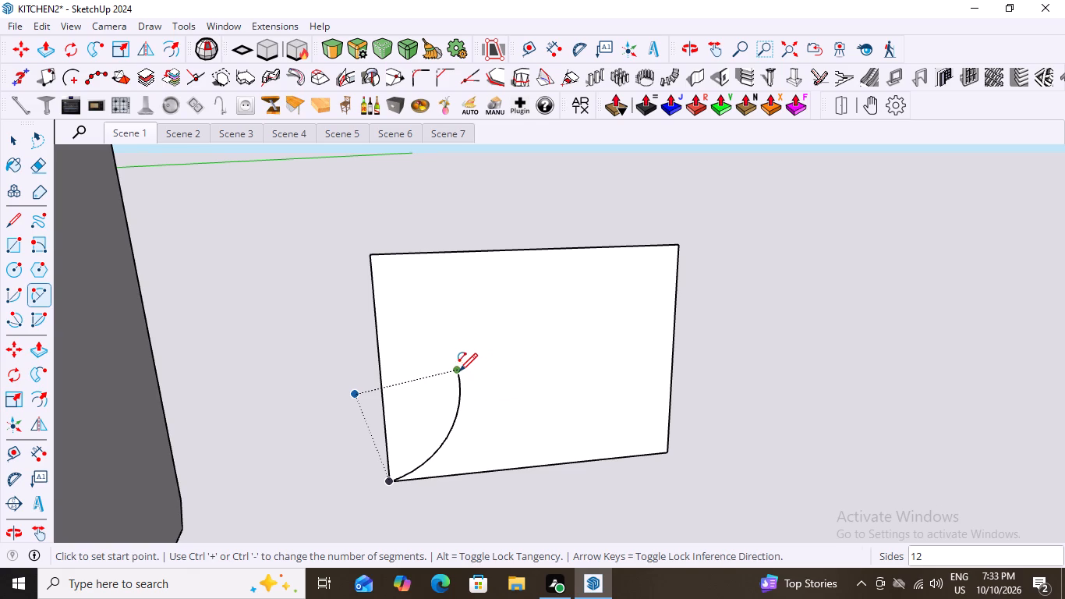
pyautogui.click(530, 247)
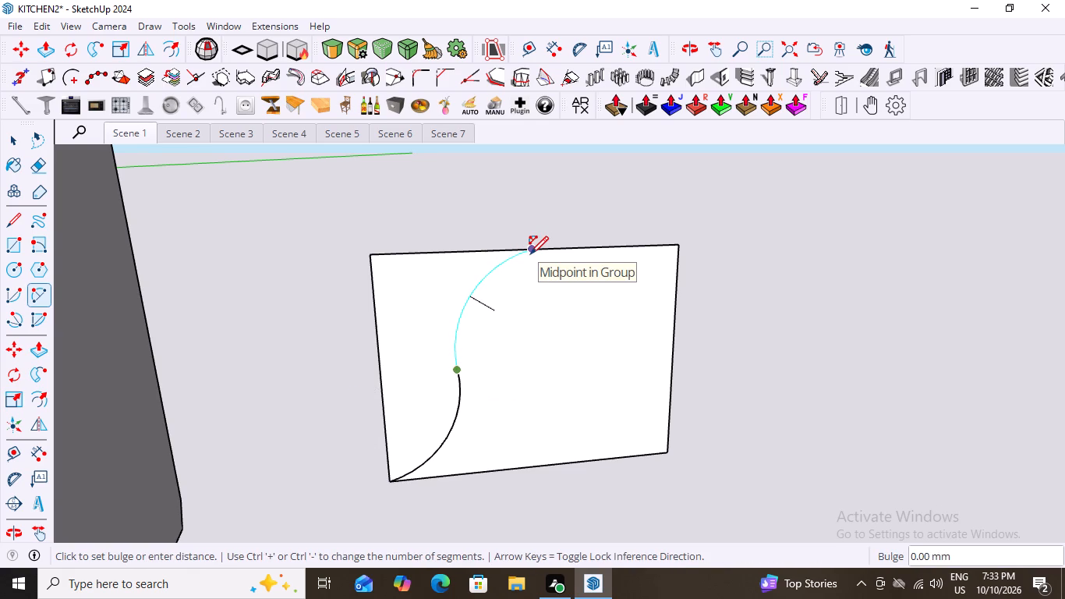
pyautogui.click(530, 254)
pyautogui.press('space')
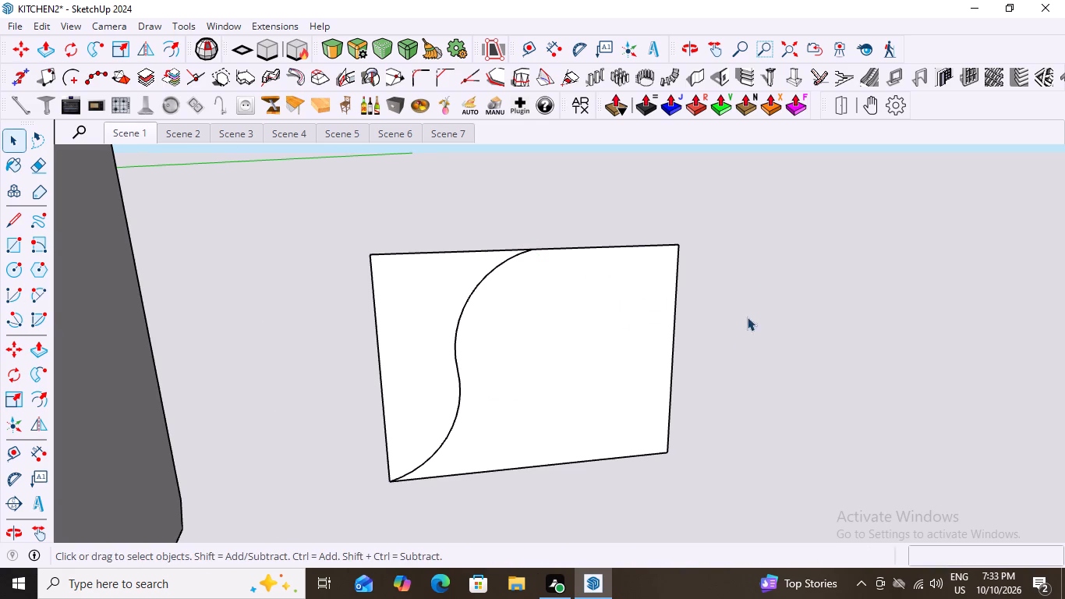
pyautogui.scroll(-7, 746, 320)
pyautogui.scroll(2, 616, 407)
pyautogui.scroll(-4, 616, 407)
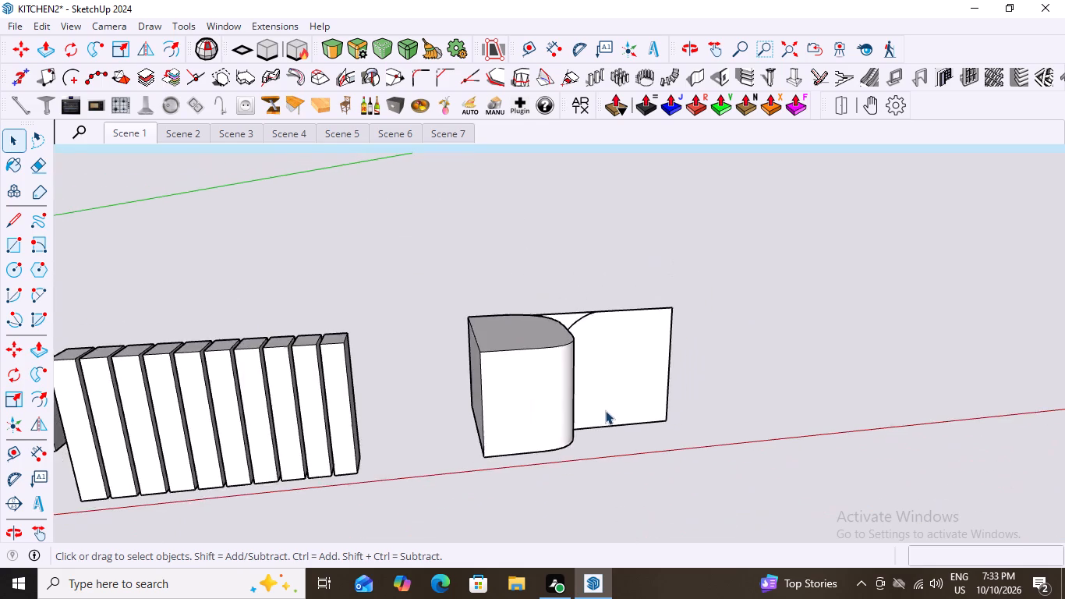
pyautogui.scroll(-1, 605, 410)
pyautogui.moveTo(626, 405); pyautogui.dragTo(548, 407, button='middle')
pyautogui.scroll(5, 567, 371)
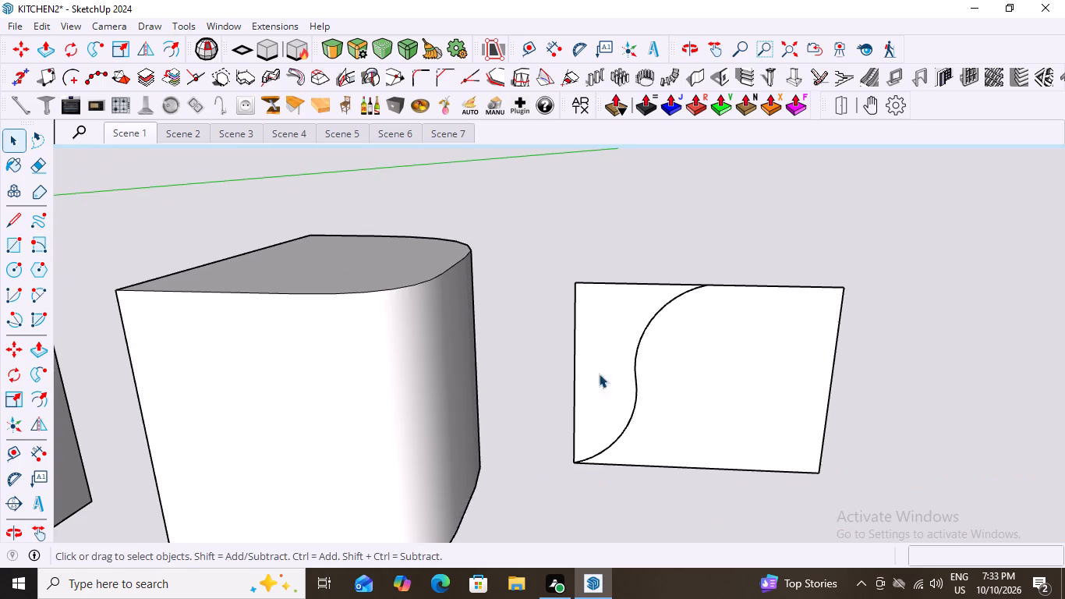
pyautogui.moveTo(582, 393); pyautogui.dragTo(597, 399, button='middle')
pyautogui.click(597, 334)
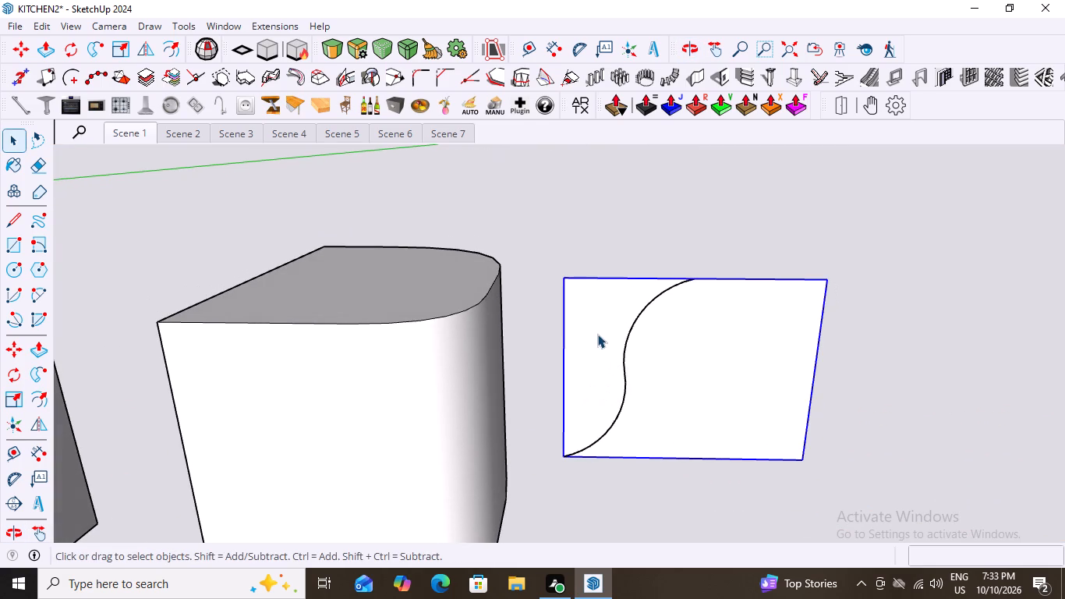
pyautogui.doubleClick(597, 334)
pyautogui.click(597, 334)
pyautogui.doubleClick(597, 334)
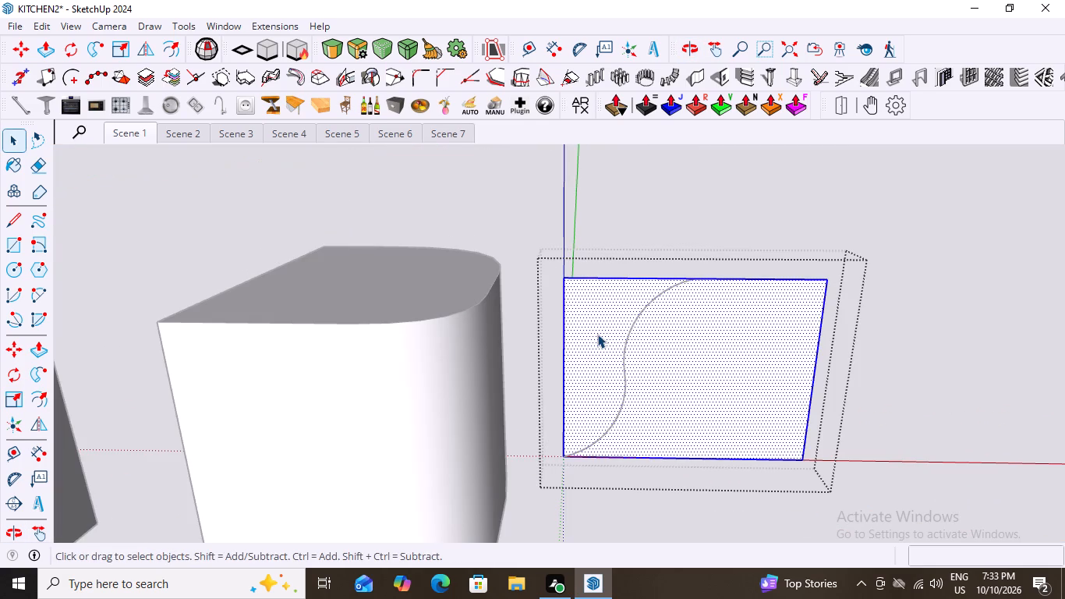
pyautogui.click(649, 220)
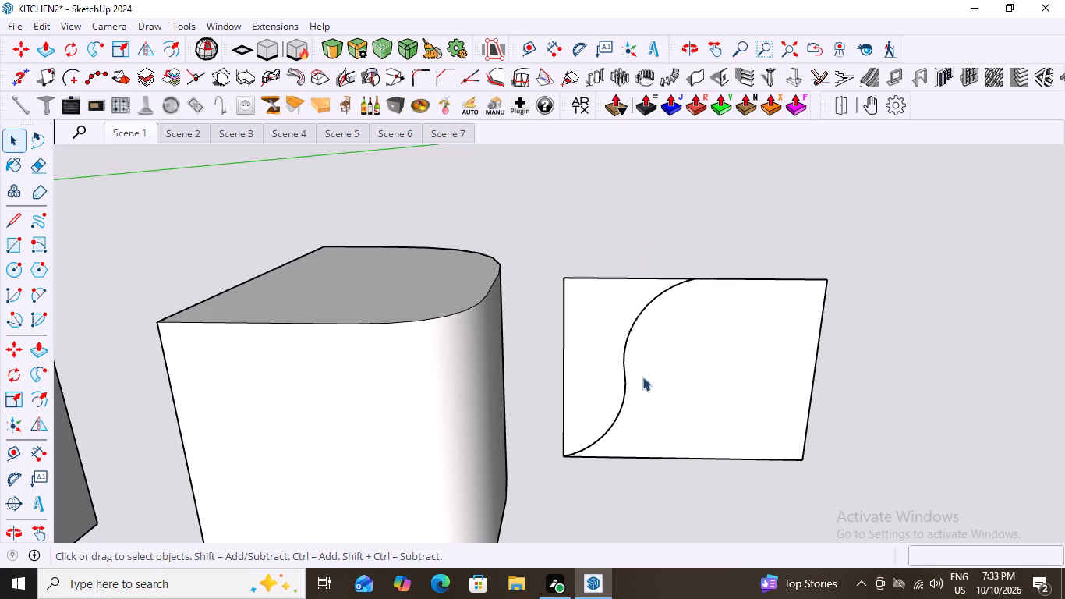
# Inside the rectangle's group, retrace the S-curve's lower arc, about 2563 mm long with about 504 mm bulge.
pyautogui.tripleClick(588, 332)
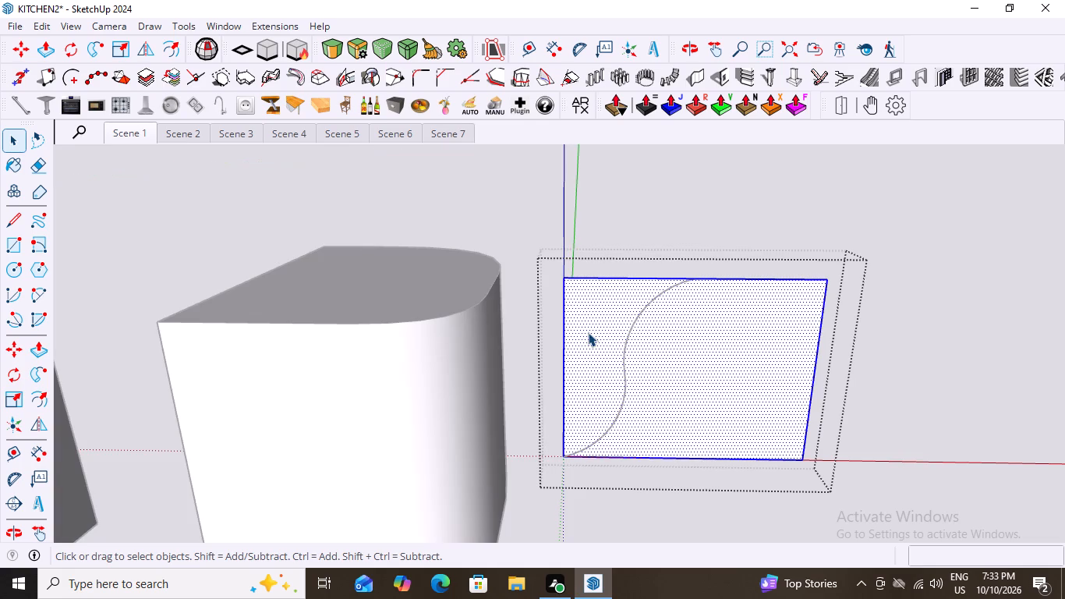
pyautogui.scroll(2, 560, 495)
pyautogui.scroll(2, 628, 454)
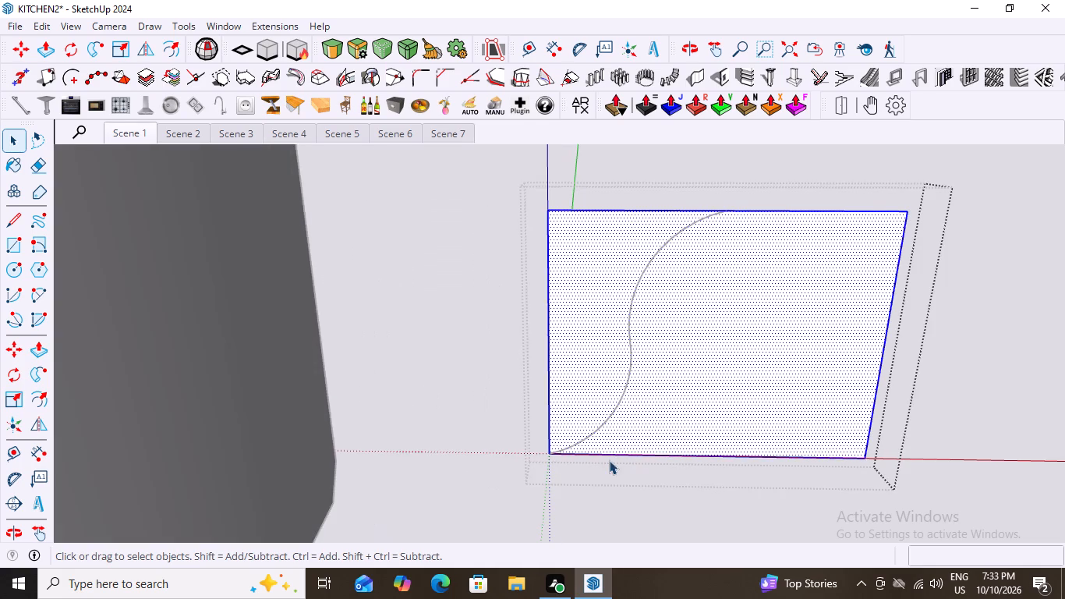
pyautogui.middleClick(609, 460)
pyautogui.scroll(-12, 596, 467)
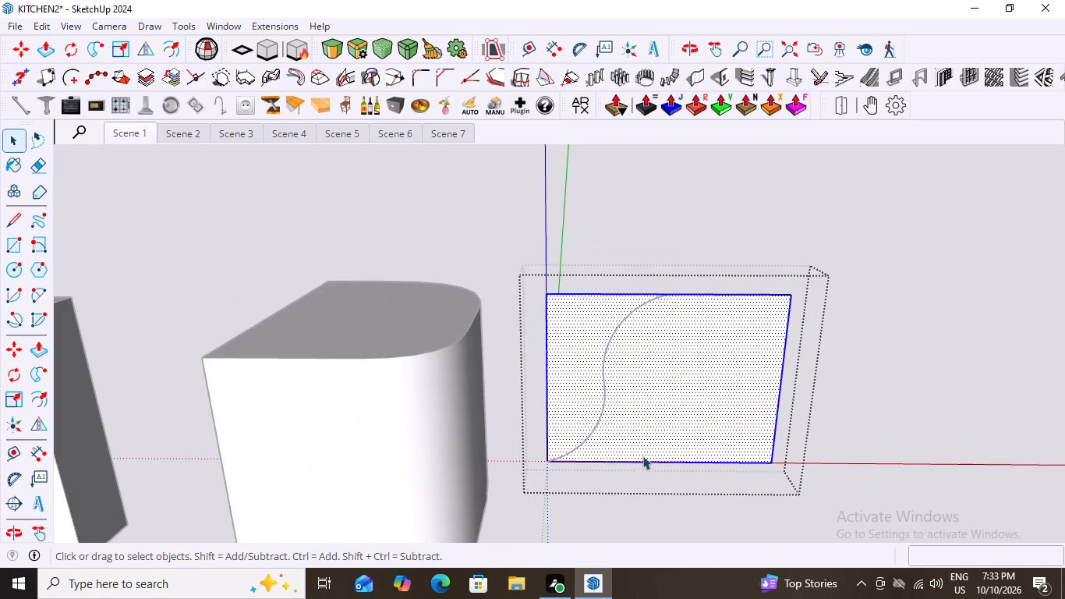
pyautogui.click(833, 232)
pyautogui.doubleClick(581, 314)
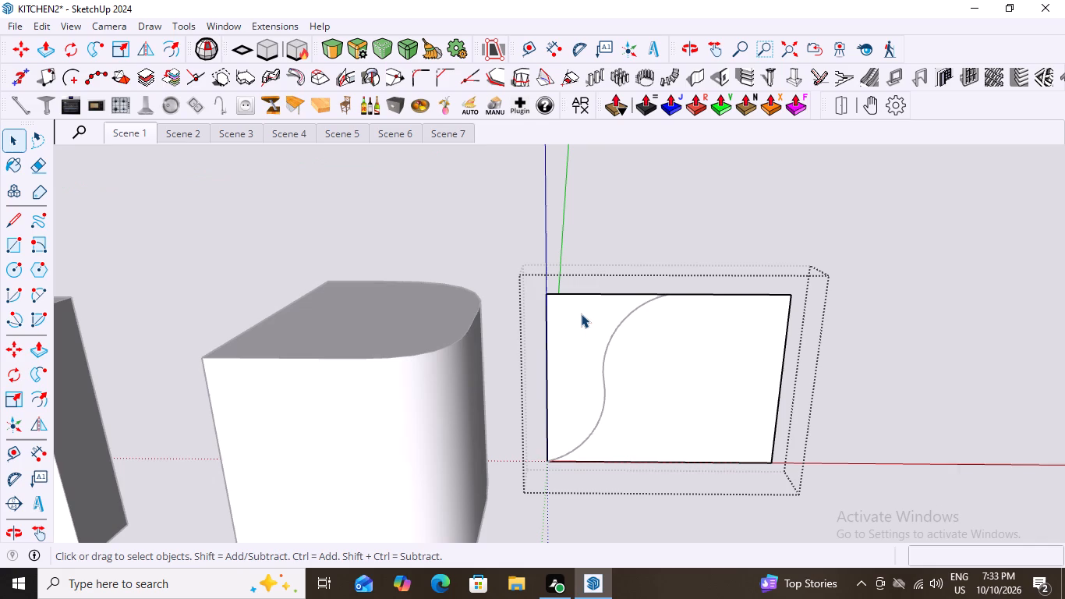
pyautogui.click(783, 223)
pyautogui.doubleClick(692, 336)
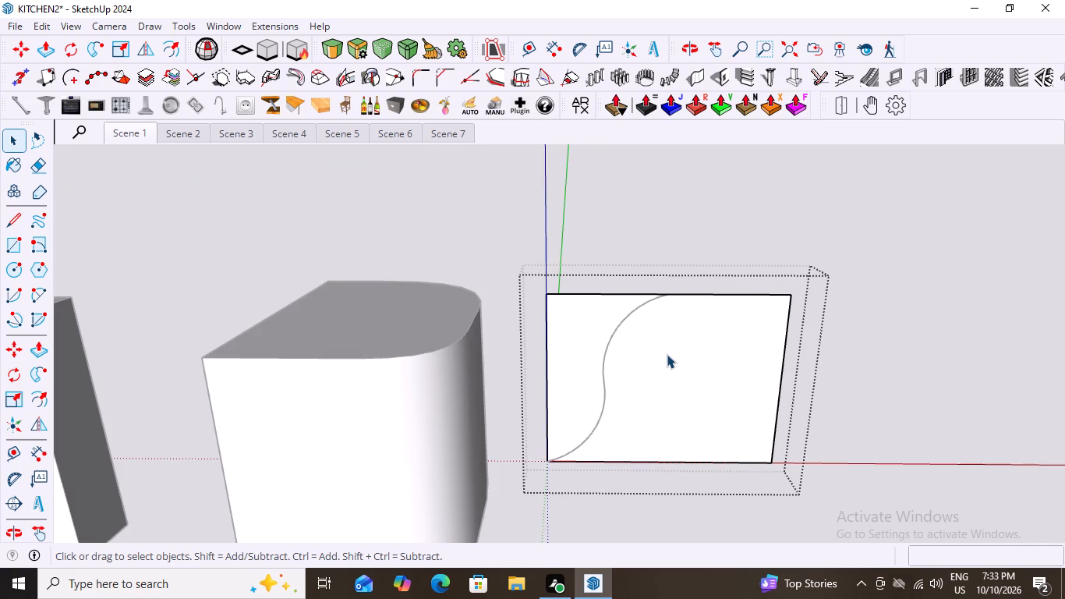
pyautogui.click(659, 356)
pyautogui.scroll(2, 553, 471)
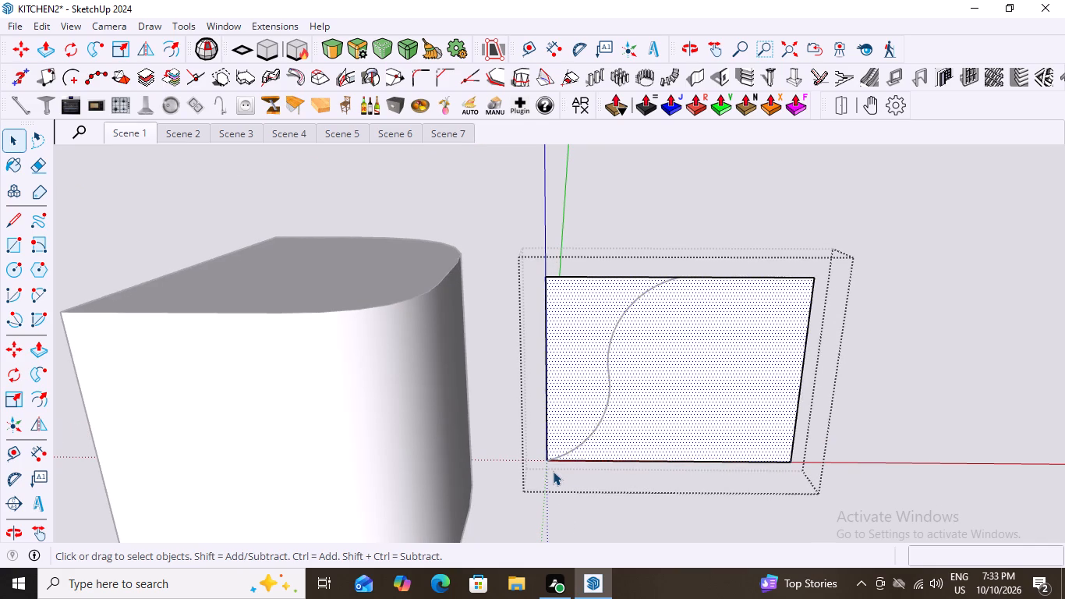
pyautogui.press('a')
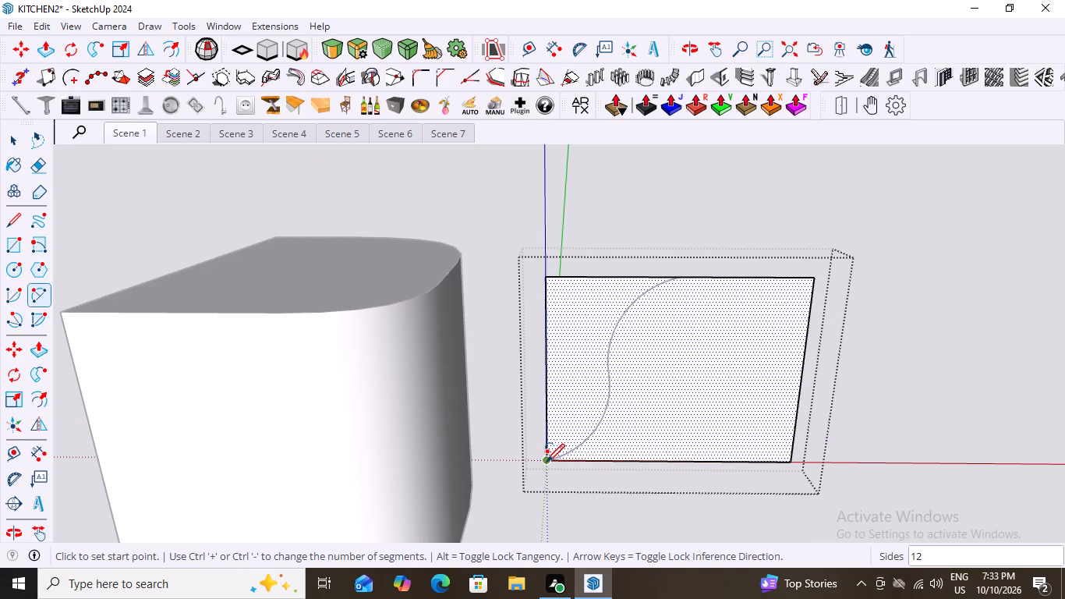
pyautogui.click(547, 462)
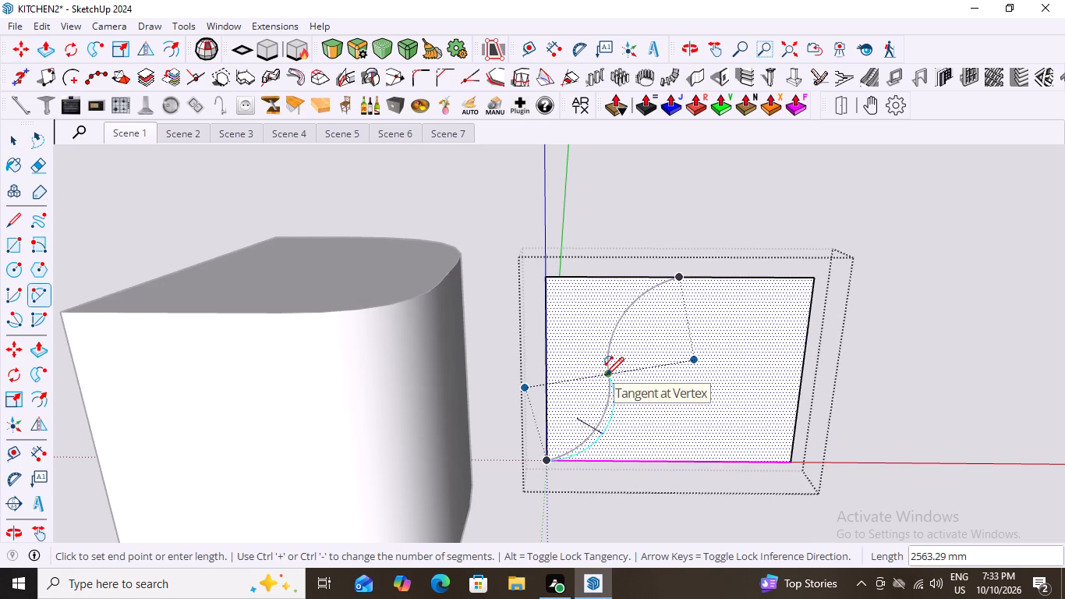
pyautogui.click(606, 375)
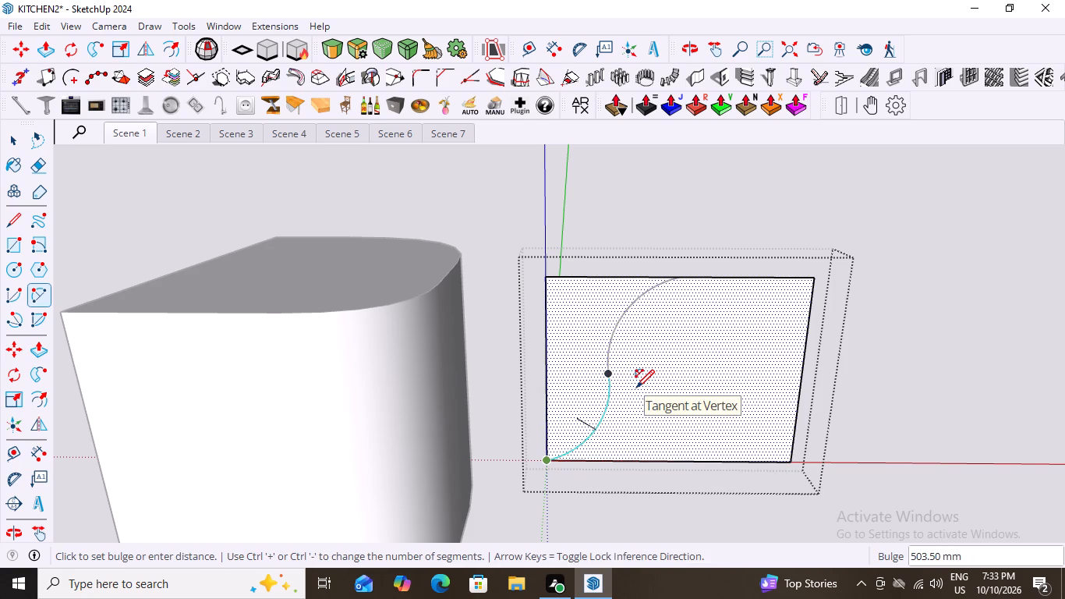
pyautogui.click(636, 388)
# Retrace the S-curve's upper tangent arc inside the group, about 2619 mm long, to the midpoint of the top edge.
pyautogui.click(609, 376)
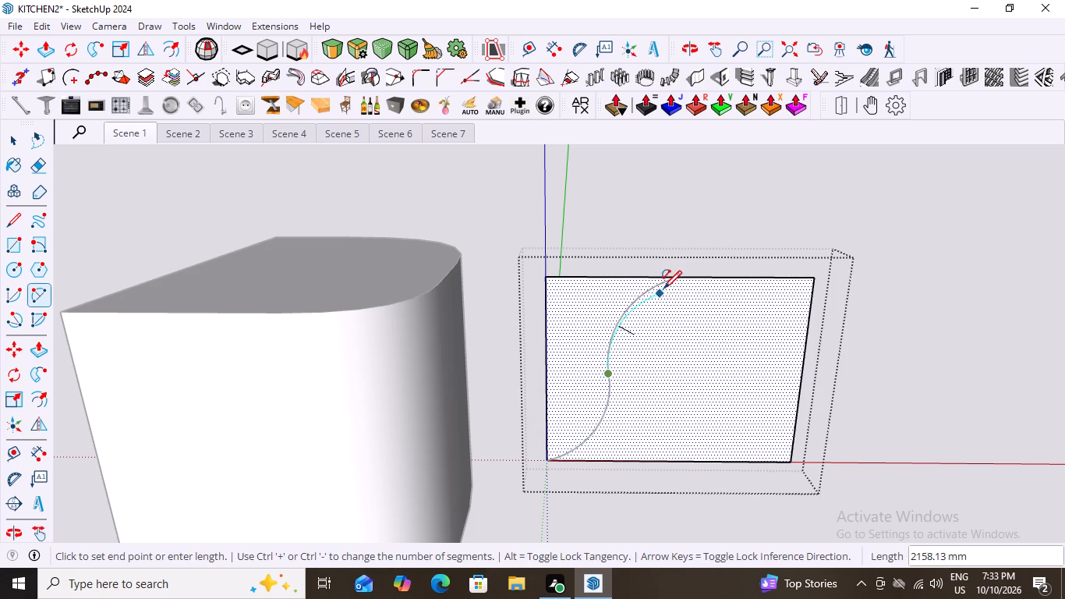
pyautogui.click(679, 277)
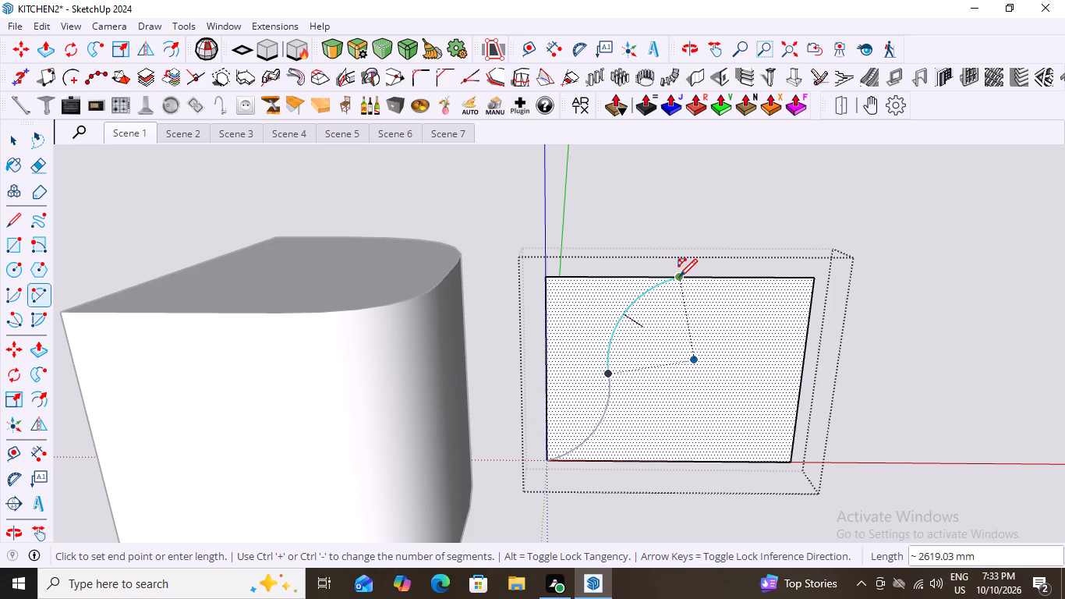
pyautogui.click(678, 278)
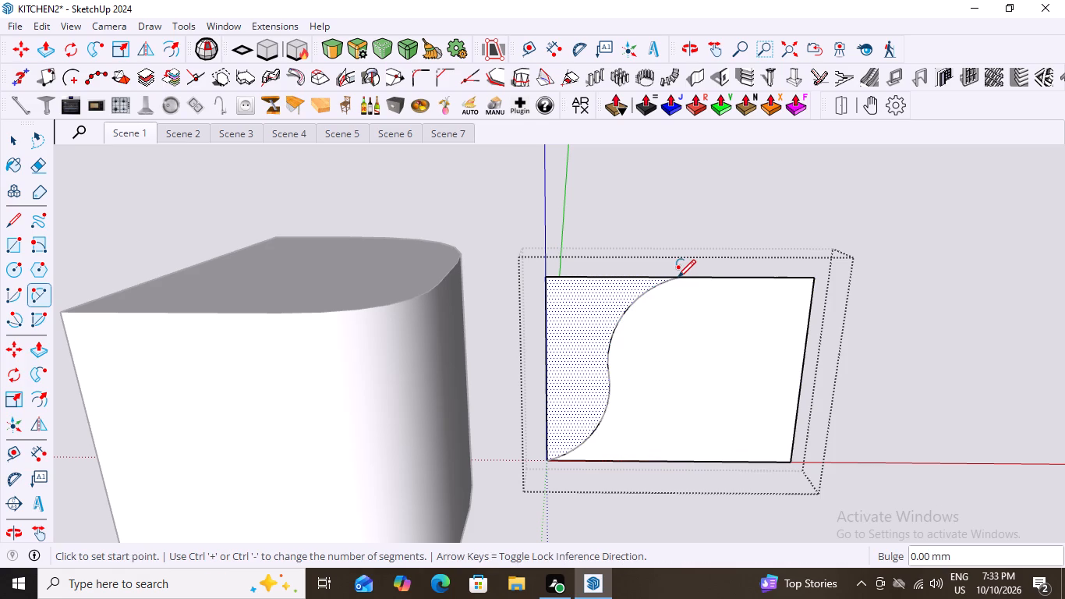
# Cut away the face region between the S-curve and the rectangle's upright edge nearest the box.
pyautogui.press('space')
pyautogui.click(582, 334)
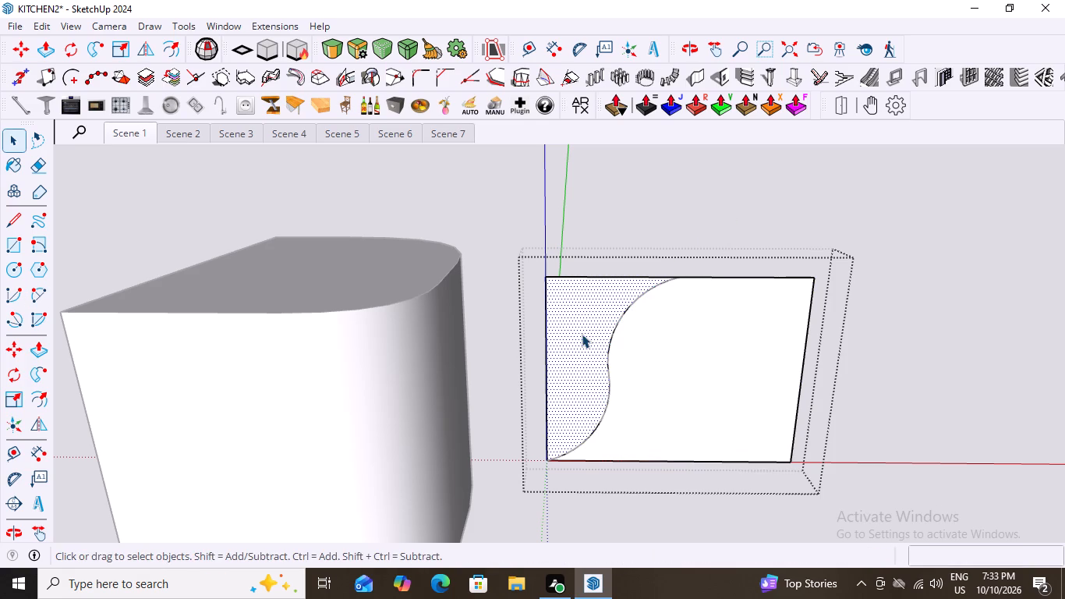
pyautogui.click(582, 334)
pyautogui.doubleClick(582, 334)
pyautogui.doubleClick(582, 334)
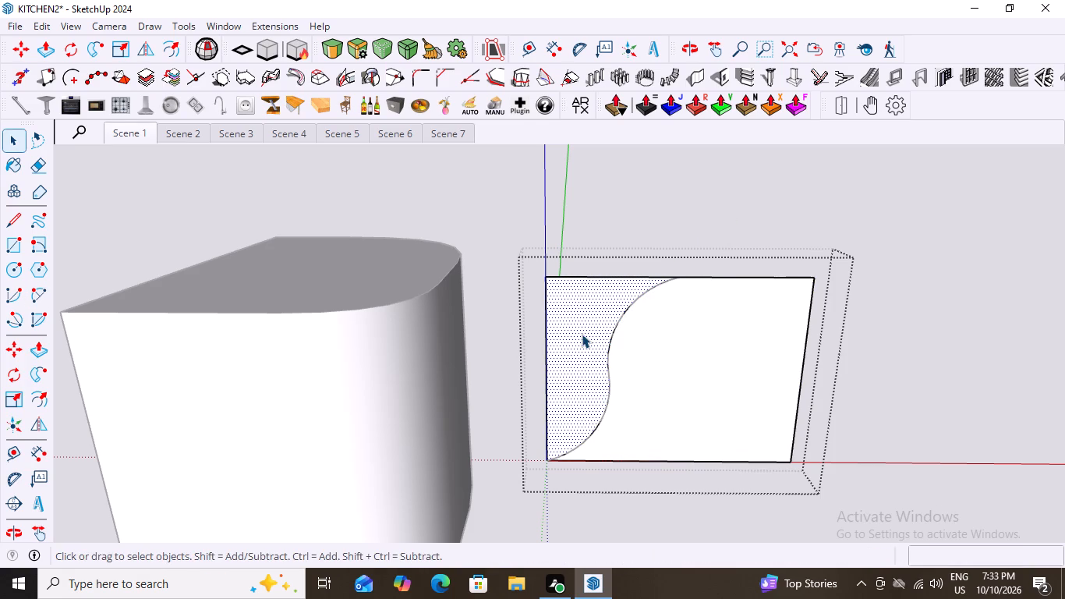
pyautogui.click(582, 334)
pyautogui.click(582, 334)
pyautogui.hotkey('ctrl', 'x')
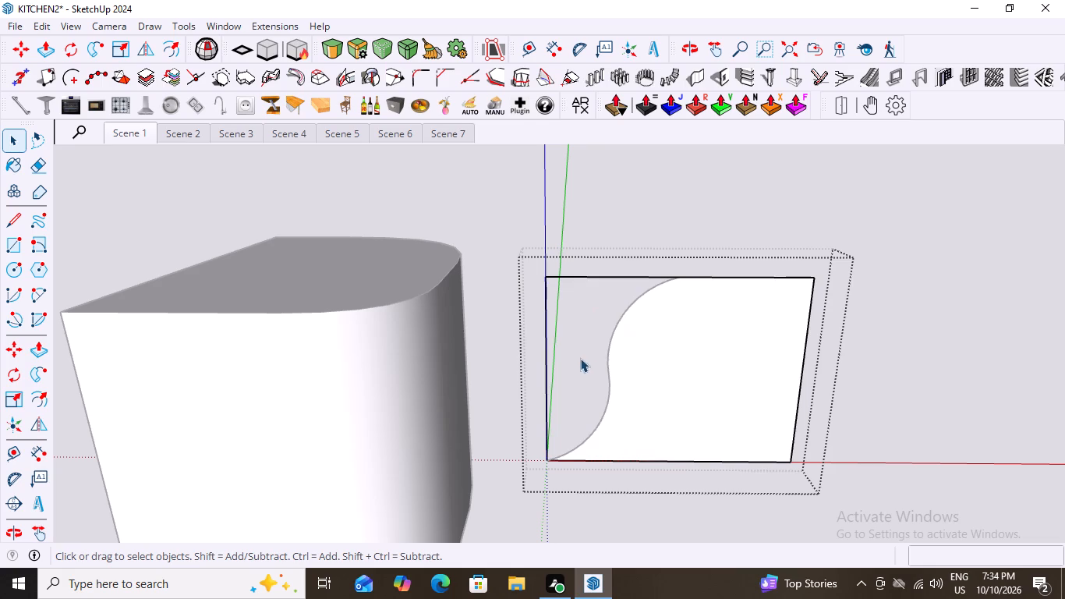
# Delete the leftover top edge segment and the upright edge beside the S-curve, and close the group.
pyautogui.click(646, 198)
pyautogui.click(596, 275)
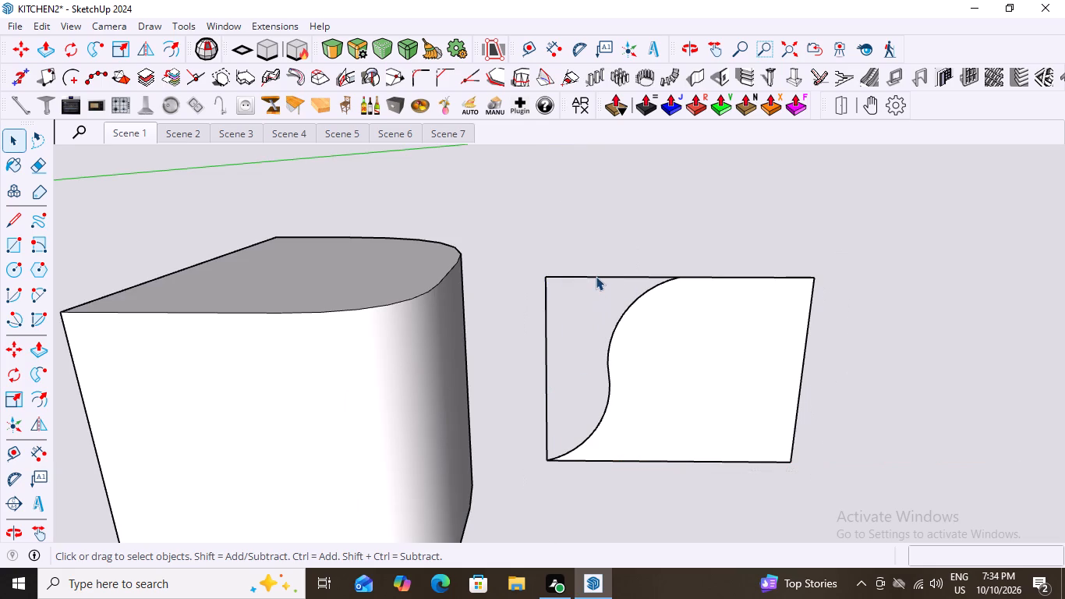
pyautogui.doubleClick(596, 276)
pyautogui.doubleClick(596, 276)
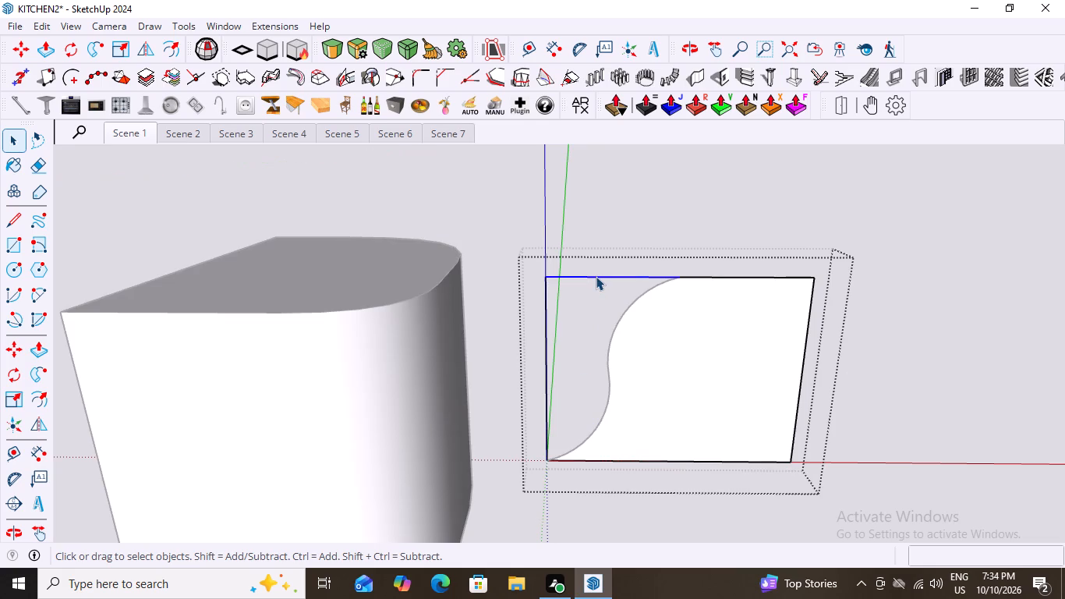
pyautogui.press('Delete')
pyautogui.click(542, 309)
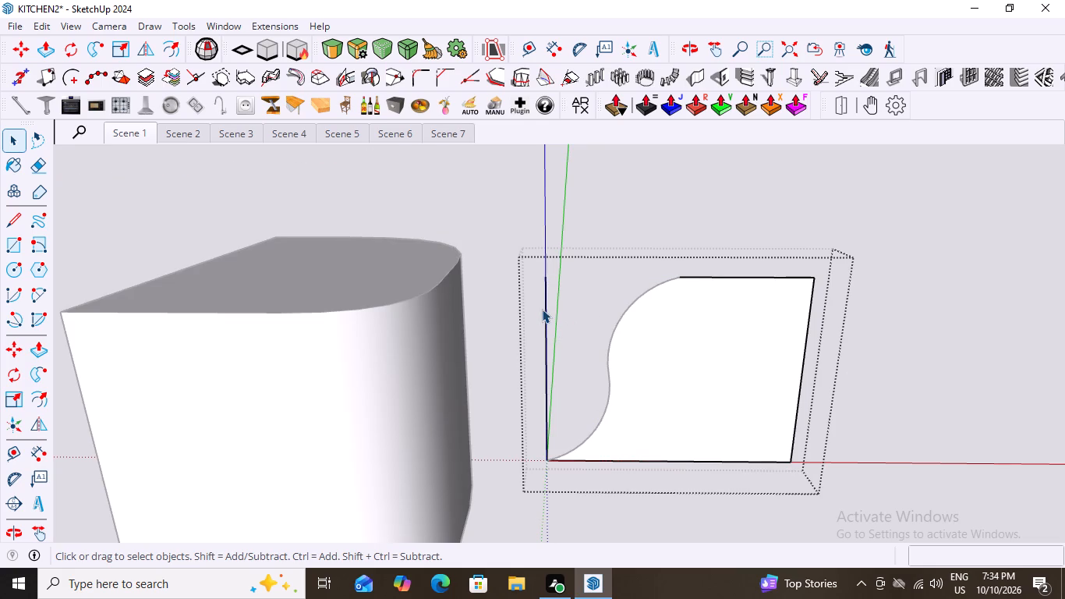
pyautogui.click(545, 310)
pyautogui.press('Delete')
pyautogui.scroll(-4, 620, 370)
pyautogui.scroll(12, 610, 440)
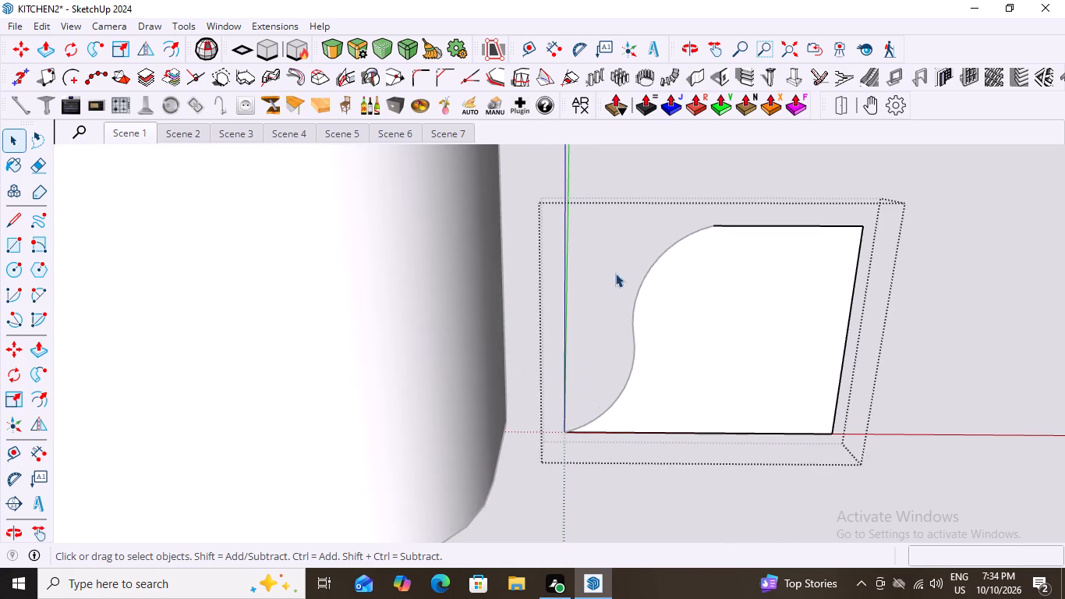
pyautogui.click(602, 170)
# Push/Pull the S-curved face inside its group by about 1064 mm to form a solid, and close the group.
pyautogui.scroll(-2, 571, 419)
pyautogui.moveTo(571, 445); pyautogui.dragTo(589, 453, button='middle')
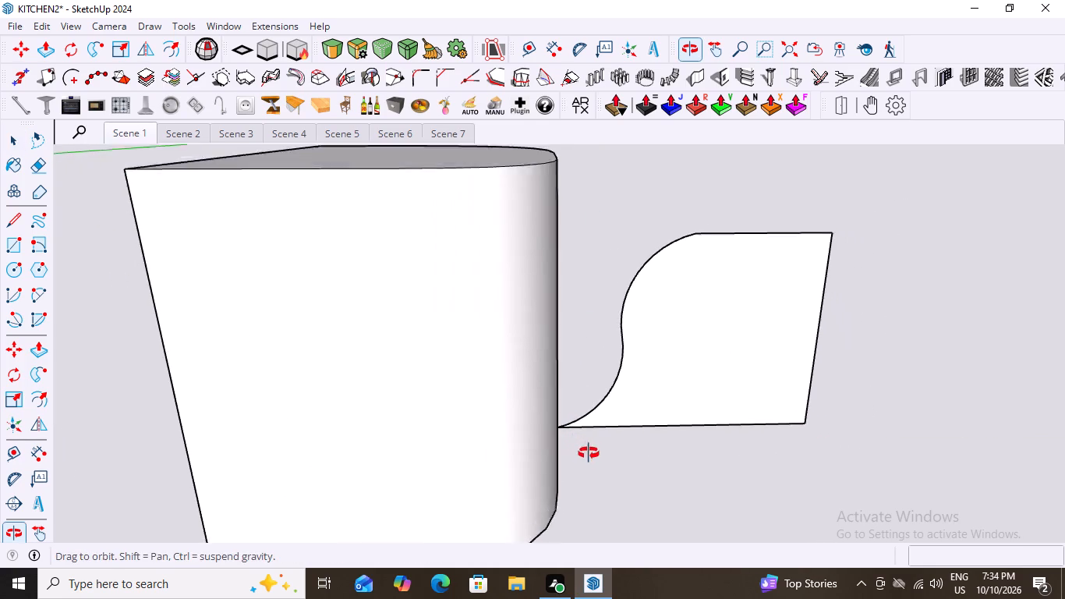
pyautogui.moveTo(589, 453); pyautogui.dragTo(589, 453, button='middle')
pyautogui.scroll(-1, 646, 409)
pyautogui.moveTo(645, 410); pyautogui.dragTo(585, 384, button='middle')
pyautogui.moveTo(585, 384); pyautogui.dragTo(584, 450, button='middle')
pyautogui.scroll(-4, 585, 384)
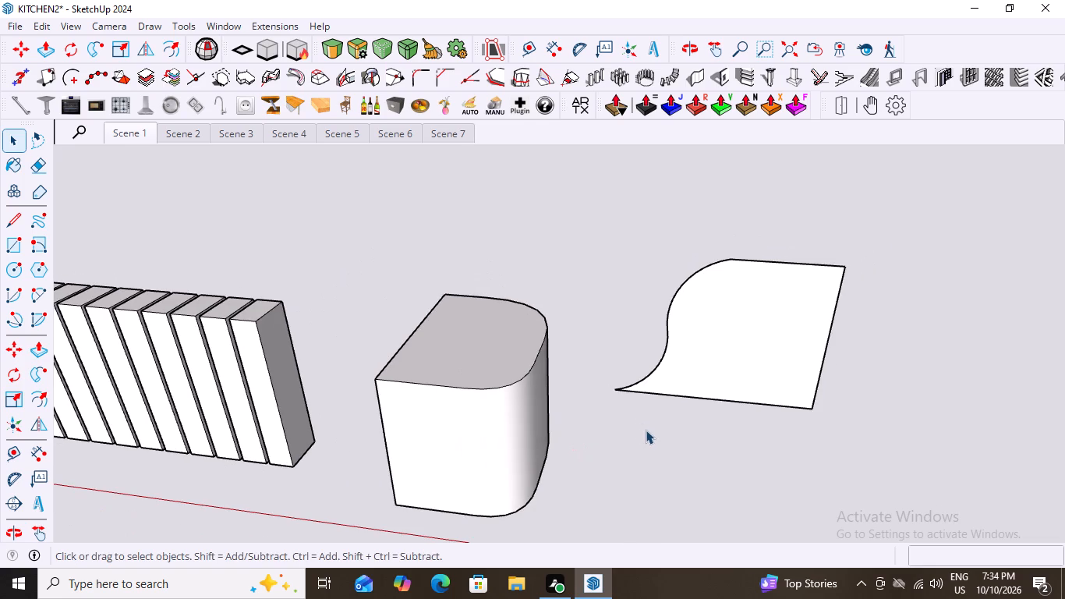
pyautogui.moveTo(646, 430); pyautogui.dragTo(660, 427, button='middle')
pyautogui.scroll(1, 714, 340)
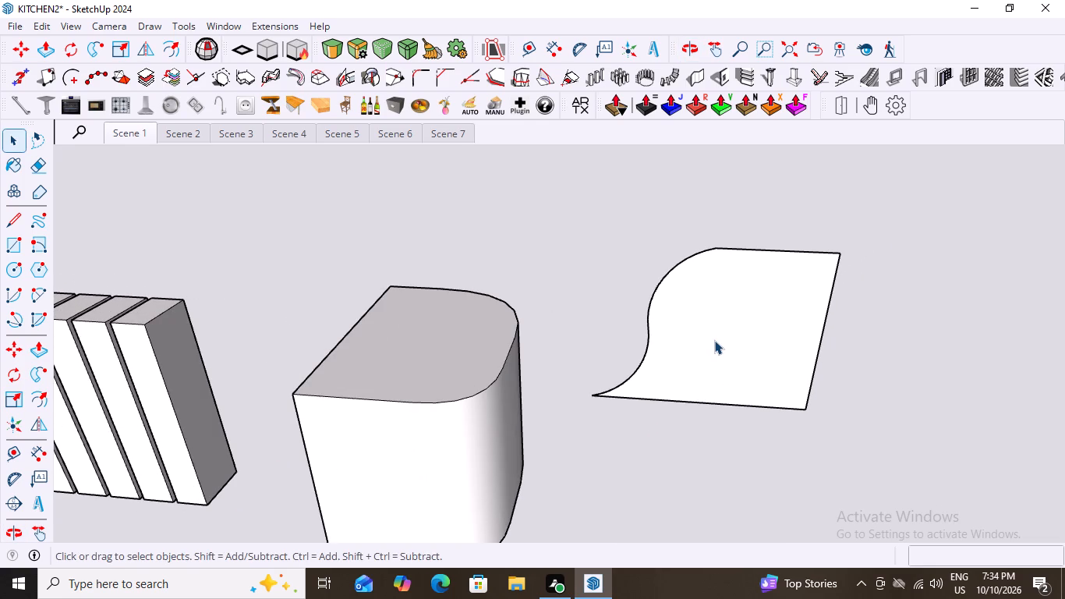
pyautogui.moveTo(686, 376); pyautogui.dragTo(706, 375, button='middle')
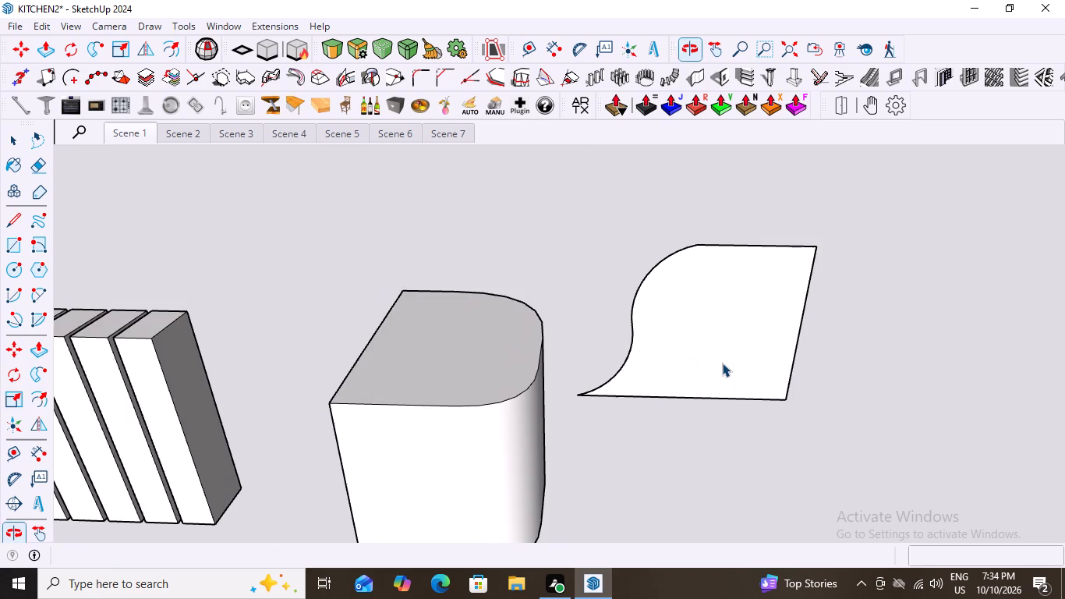
pyautogui.doubleClick(721, 336)
pyautogui.click(720, 335)
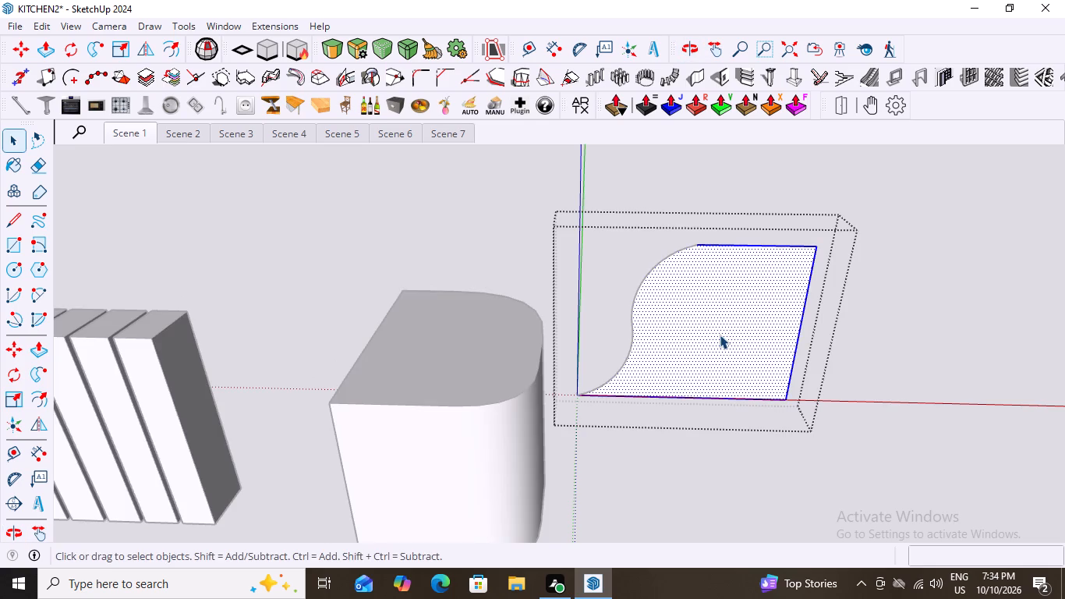
pyautogui.press('p')
pyautogui.click(720, 335)
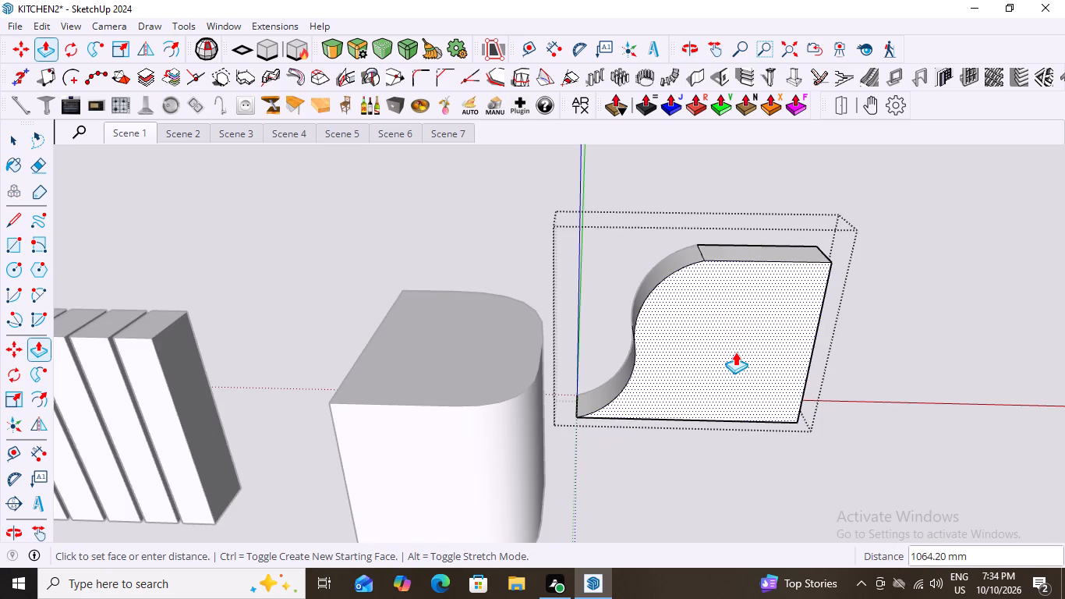
pyautogui.click(735, 352)
pyautogui.press('space')
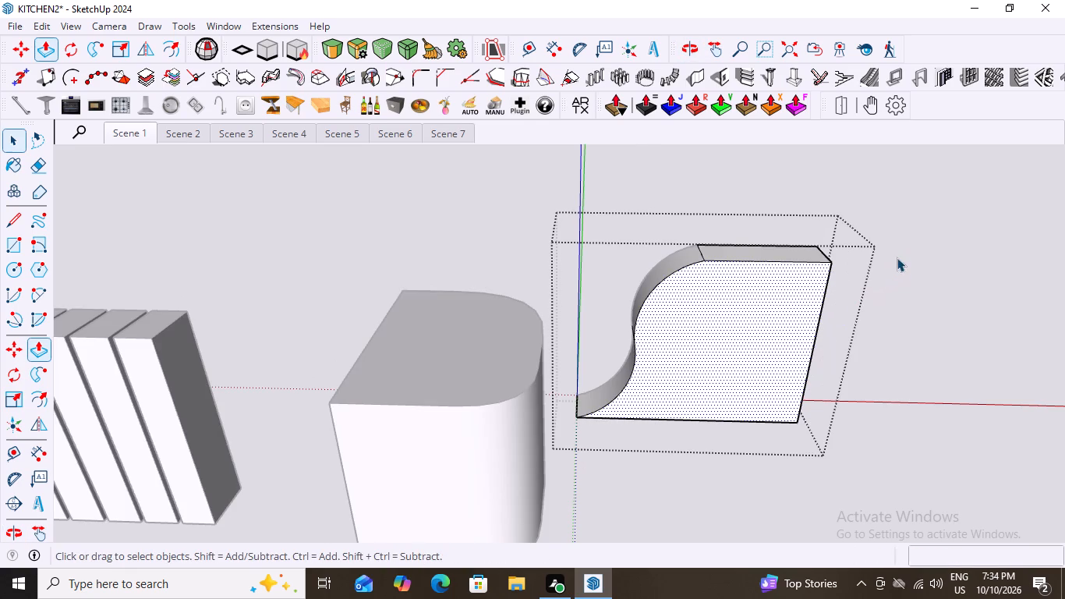
pyautogui.click(897, 253)
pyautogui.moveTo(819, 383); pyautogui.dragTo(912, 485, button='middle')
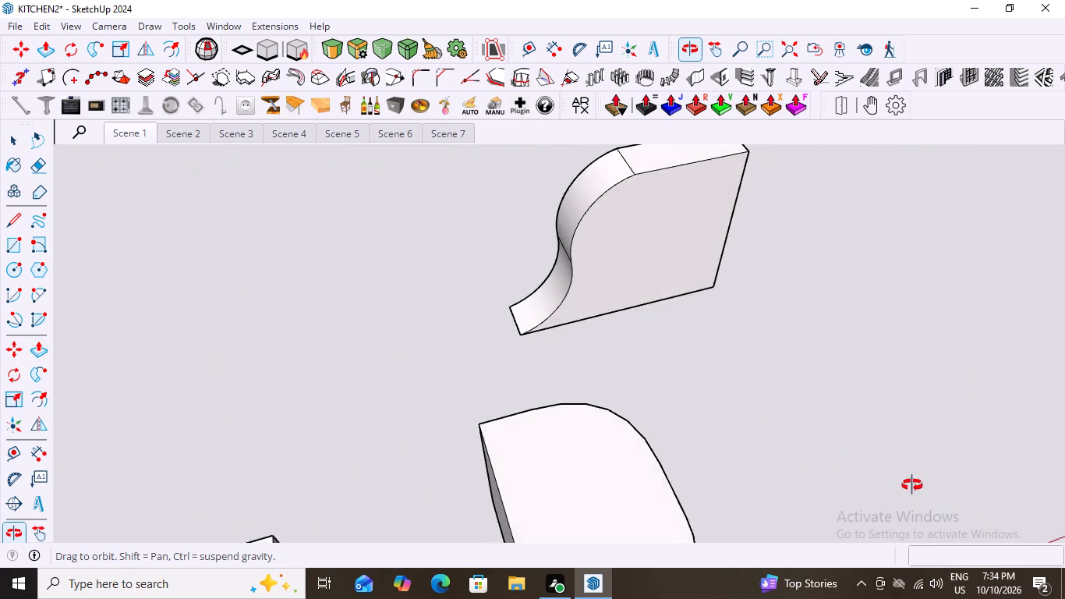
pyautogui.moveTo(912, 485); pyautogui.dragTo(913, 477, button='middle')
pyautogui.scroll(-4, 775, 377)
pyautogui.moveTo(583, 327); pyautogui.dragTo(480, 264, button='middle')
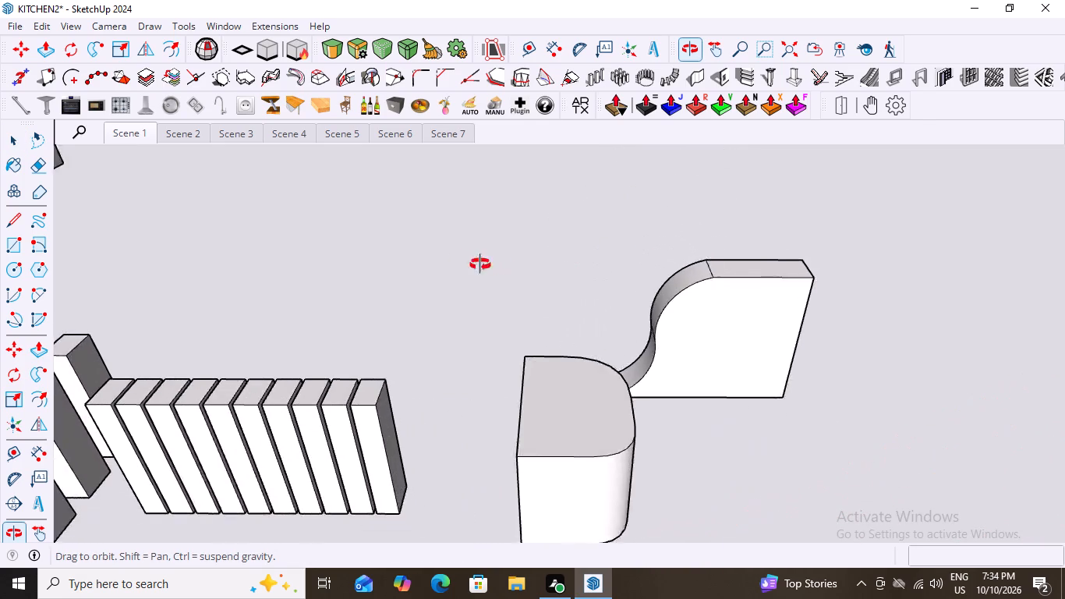
# Examine the extruded S-curved solid beside the rounded box from several angles, including its curved side and lower tip.
pyautogui.moveTo(480, 264); pyautogui.dragTo(445, 255, button='middle')
pyautogui.scroll(3, 712, 402)
pyautogui.moveTo(712, 405); pyautogui.dragTo(678, 314, button='middle')
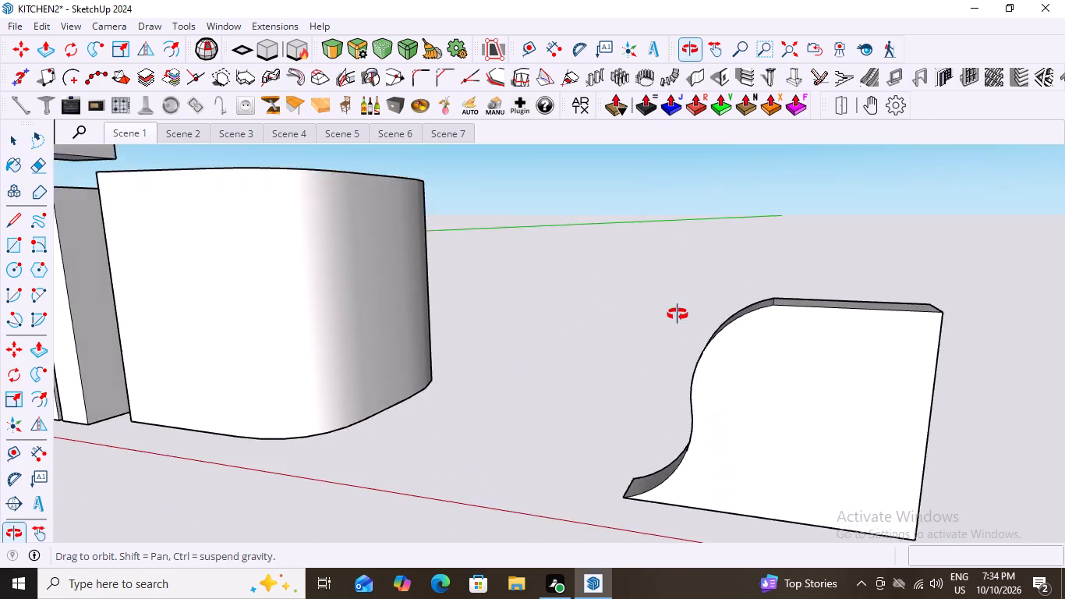
pyautogui.moveTo(678, 314); pyautogui.dragTo(667, 338, button='middle')
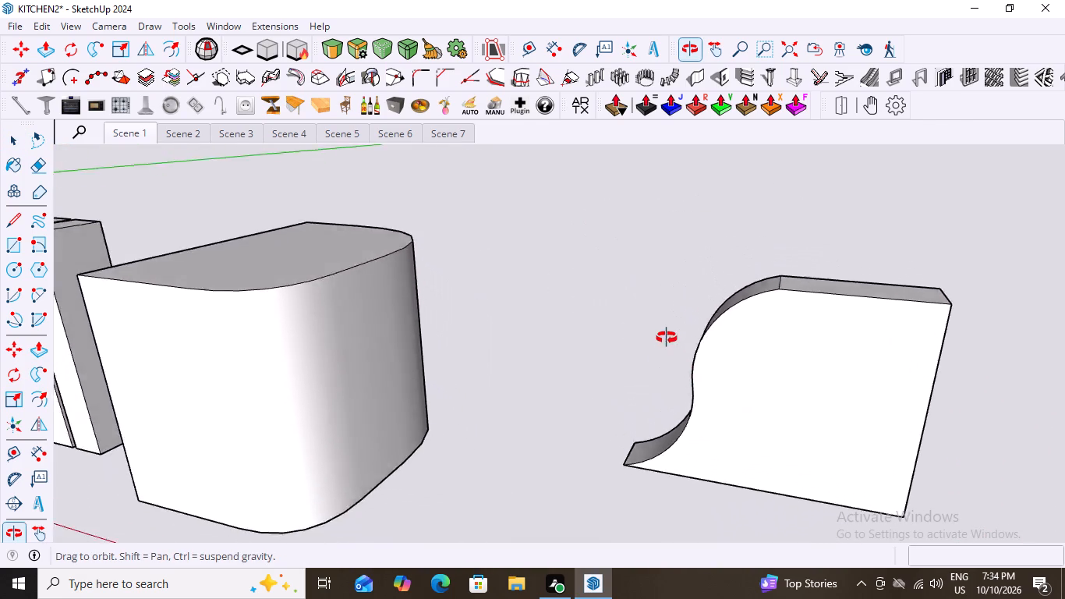
pyautogui.moveTo(667, 338); pyautogui.dragTo(738, 357, button='middle')
pyautogui.scroll(-2, 689, 366)
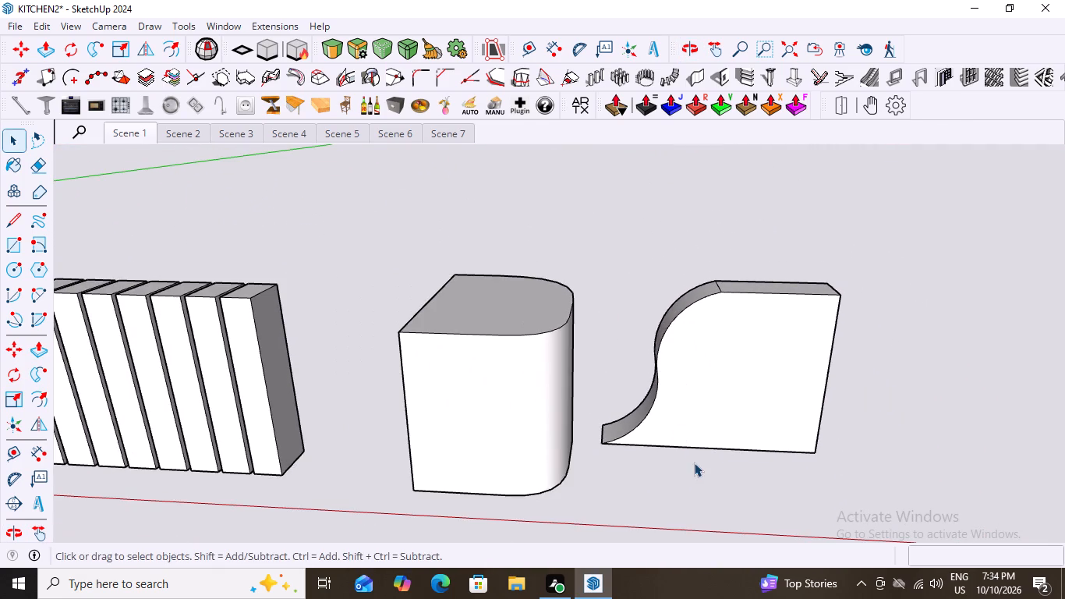
pyautogui.moveTo(694, 463); pyautogui.dragTo(687, 455, button='middle')
pyautogui.scroll(1, 685, 488)
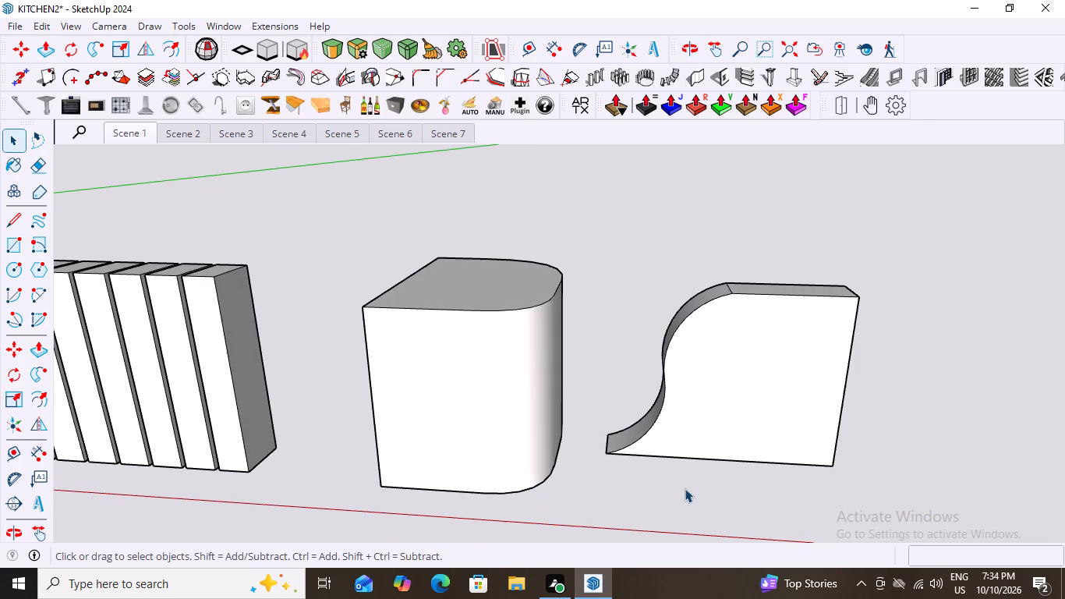
pyautogui.scroll(2, 685, 488)
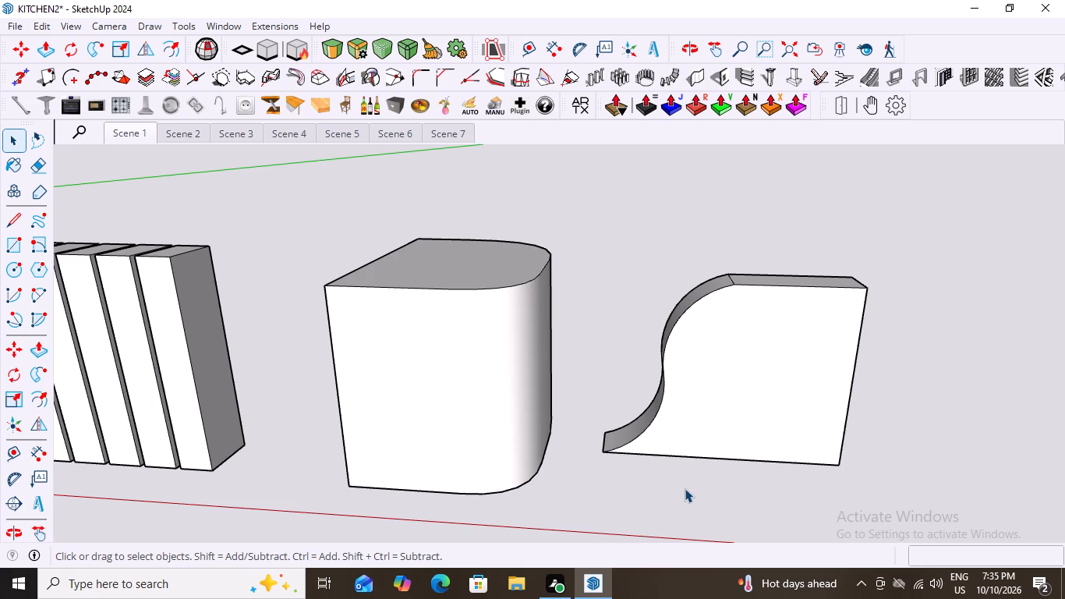
pyautogui.scroll(1, 685, 488)
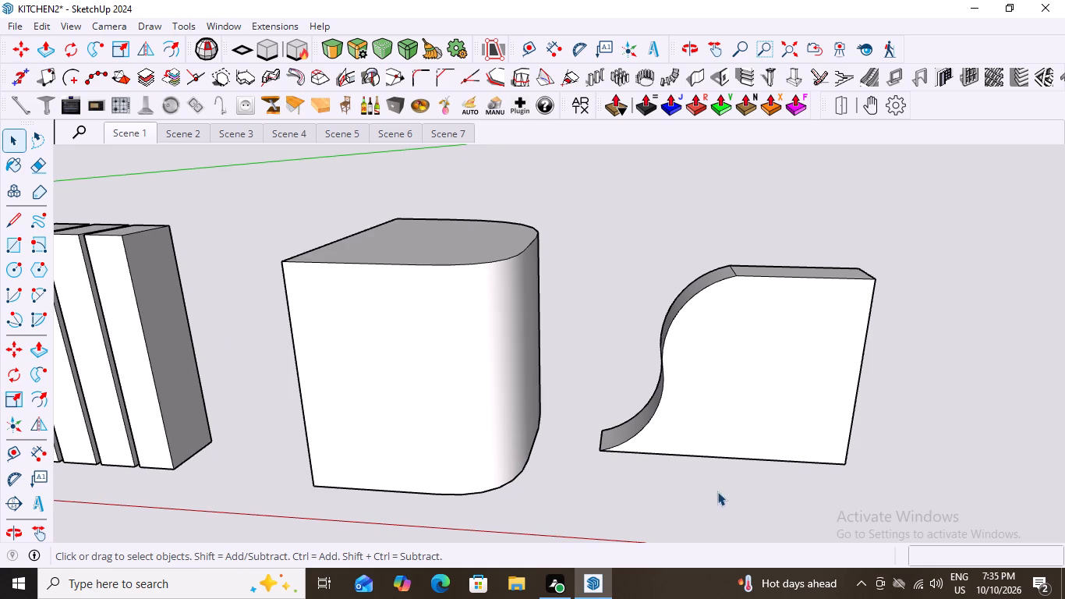
pyautogui.scroll(-5, 713, 382)
pyautogui.moveTo(827, 369); pyautogui.dragTo(830, 275, button='middle')
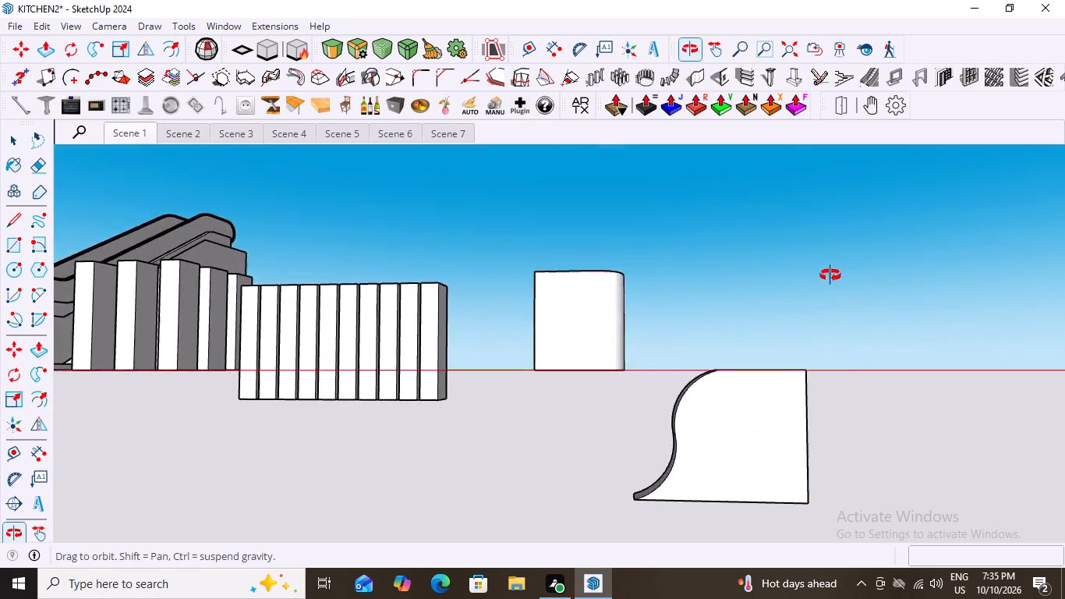
pyautogui.moveTo(830, 275); pyautogui.dragTo(841, 424, button='middle')
pyautogui.scroll(6, 722, 425)
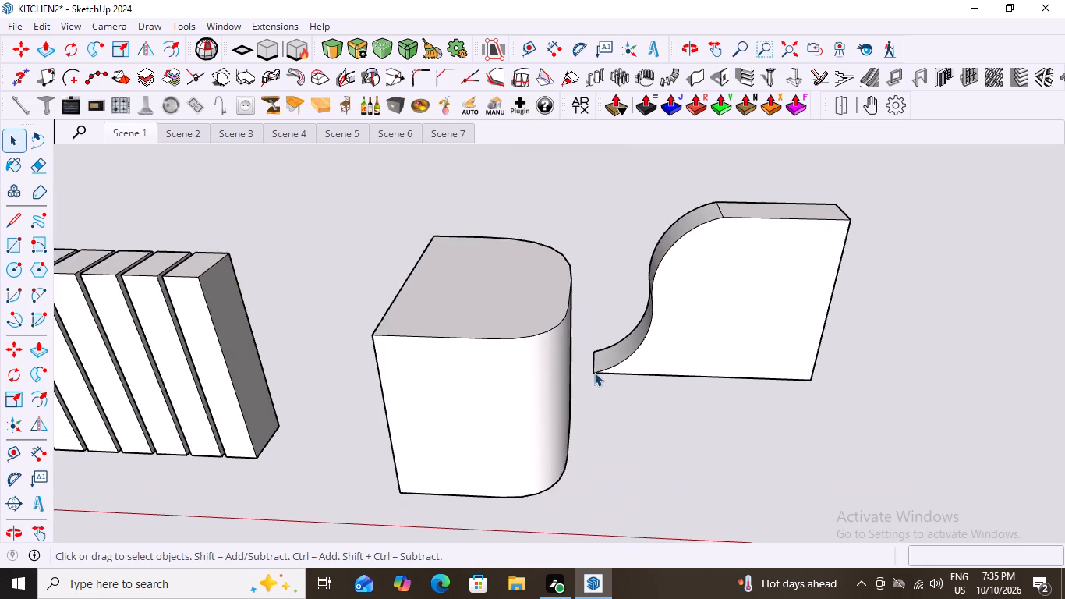
pyautogui.moveTo(584, 360); pyautogui.dragTo(553, 324, button='middle')
pyautogui.scroll(6, 678, 420)
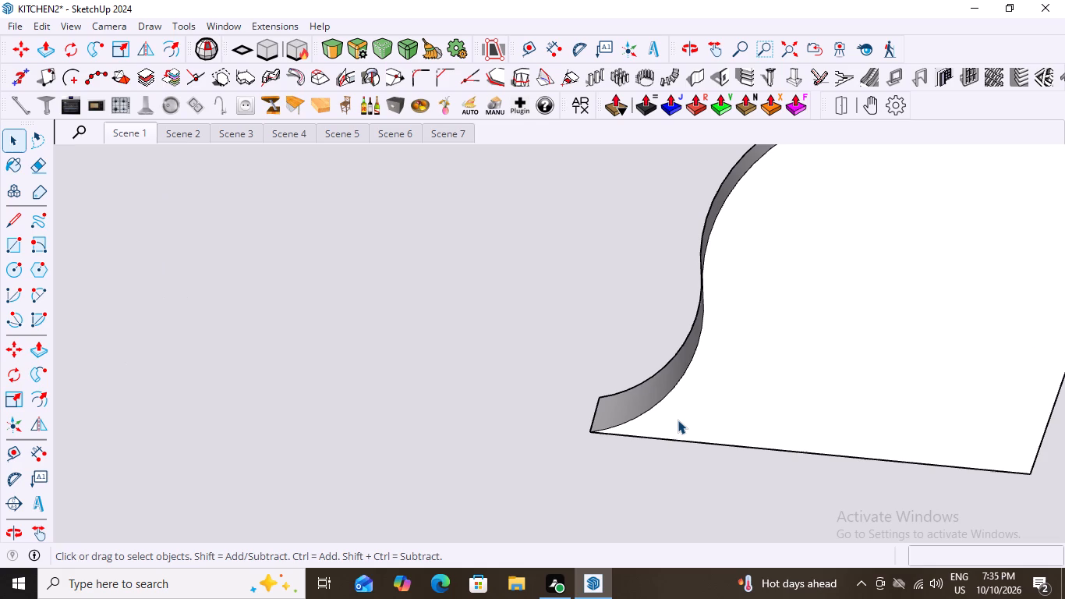
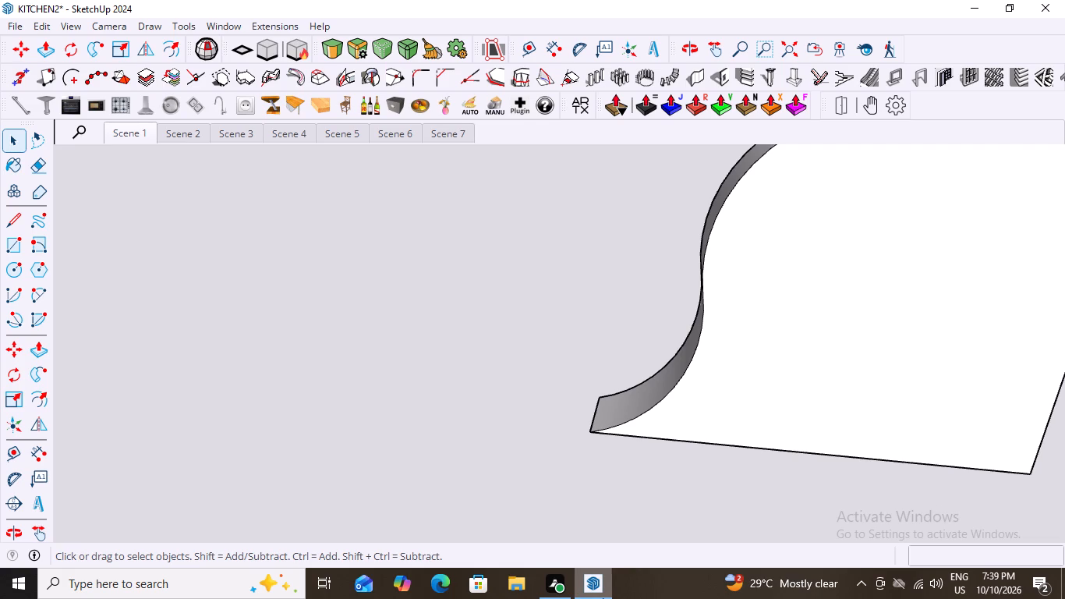
# View the S-curved solid together with the rounded box, columns, escalator, staircases and kitchen in one overall view.
pyautogui.scroll(-2, 543, 544)
pyautogui.scroll(-3, 572, 394)
pyautogui.scroll(-14, 506, 422)
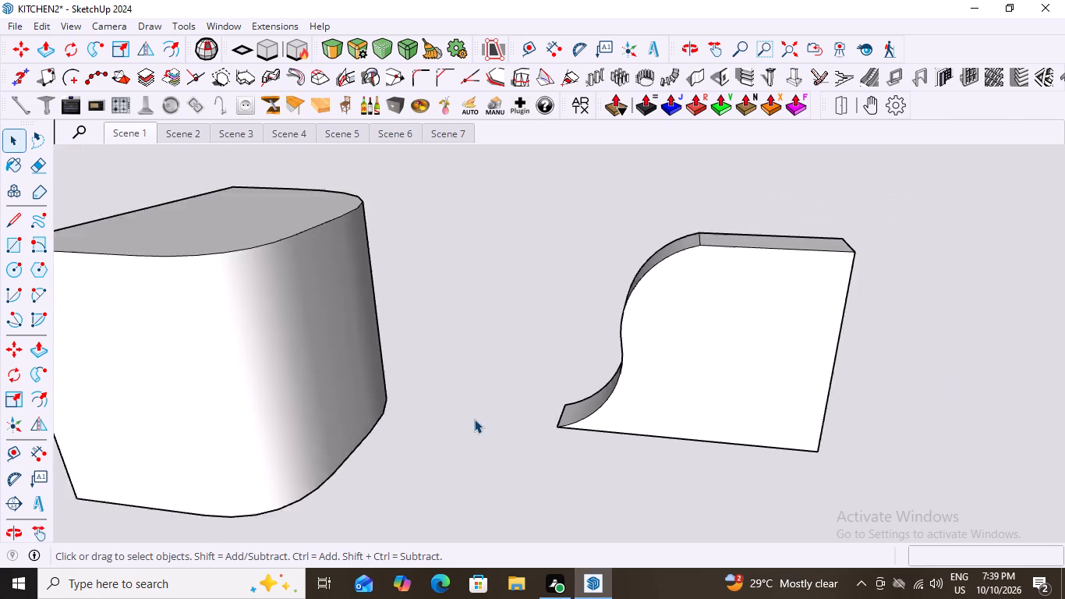
pyautogui.scroll(-5, 474, 419)
pyautogui.scroll(1, 485, 424)
pyautogui.scroll(-8, 485, 424)
pyautogui.scroll(-10, 580, 442)
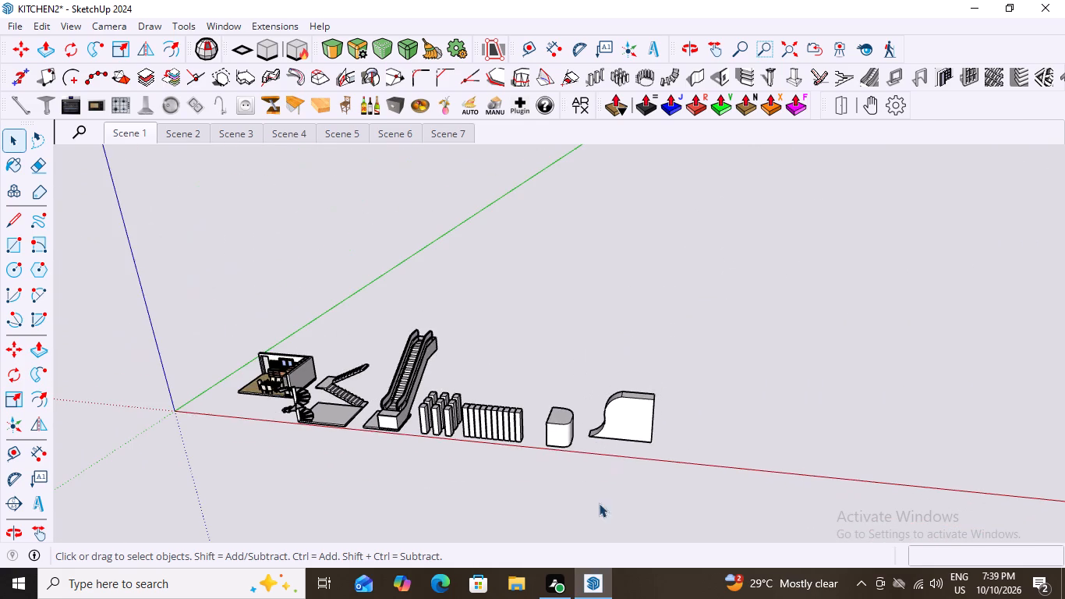
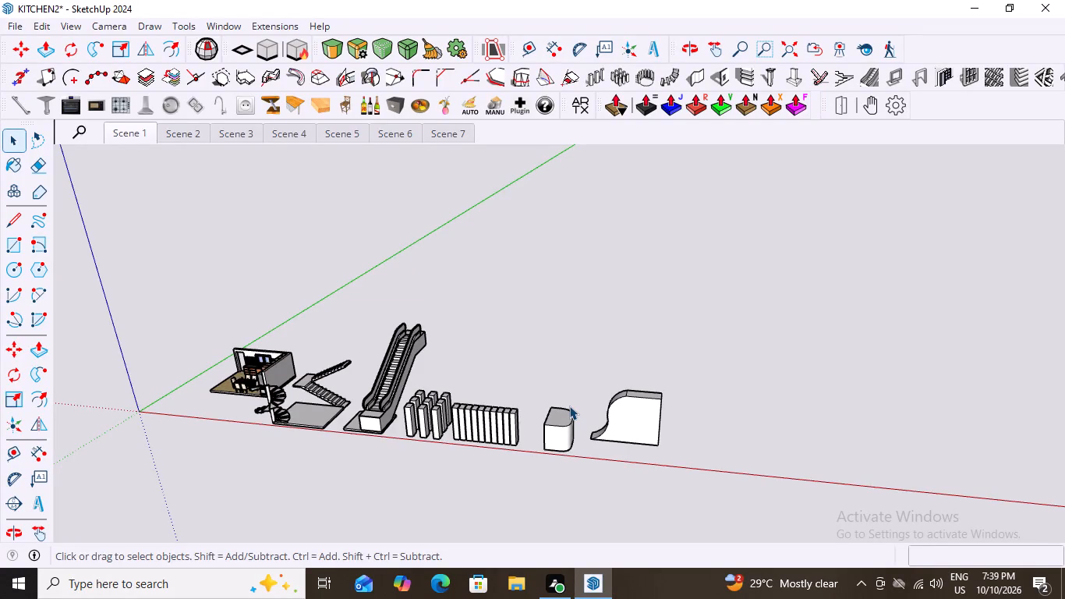
# Examine the S-curved solid and its position beside the rounded box from several angles.
pyautogui.scroll(2, 555, 431)
pyautogui.moveTo(709, 508); pyautogui.dragTo(723, 498, button='middle')
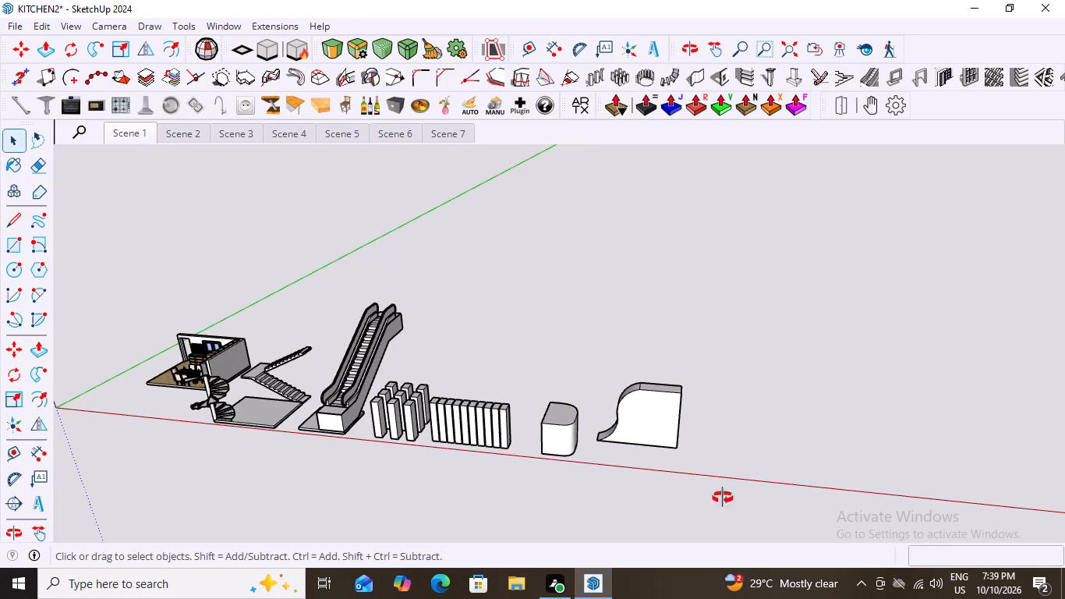
pyautogui.moveTo(723, 498); pyautogui.dragTo(707, 501, button='middle')
pyautogui.scroll(-7, 561, 431)
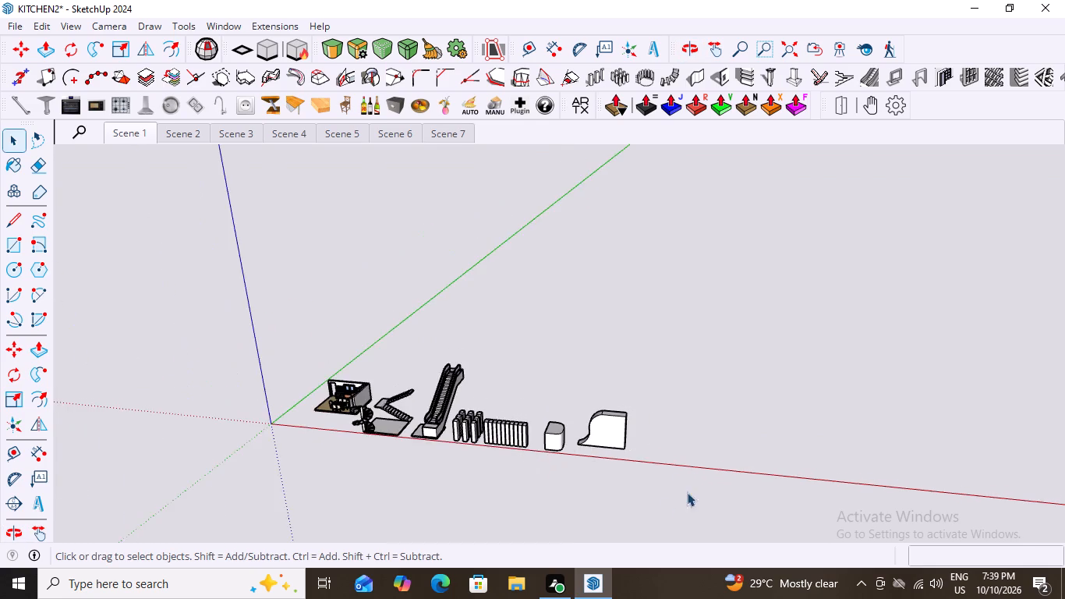
pyautogui.moveTo(694, 487); pyautogui.dragTo(751, 490, button='middle')
pyautogui.scroll(12, 612, 459)
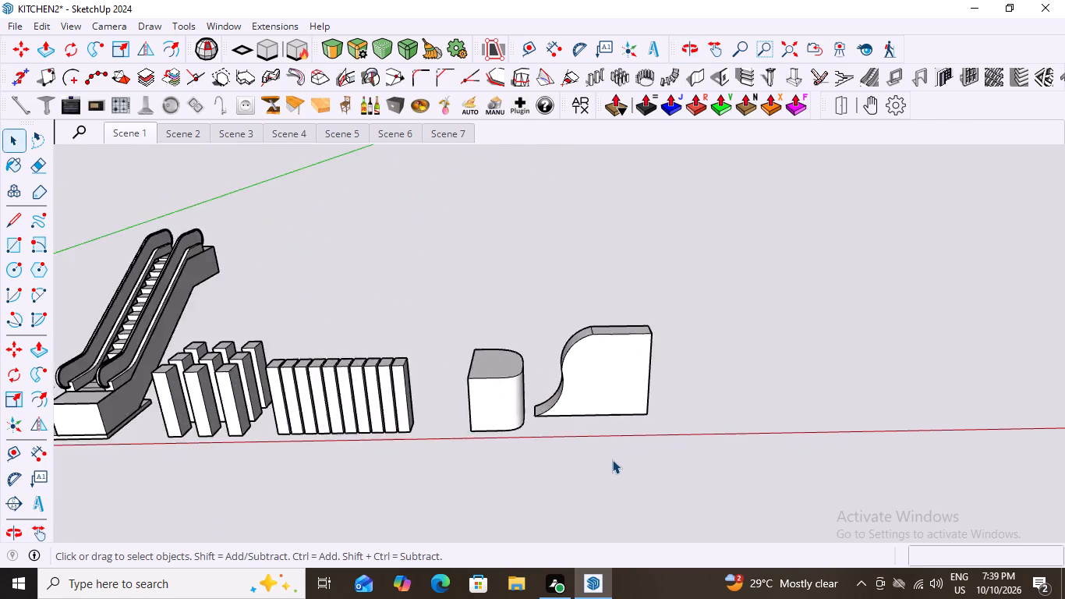
pyautogui.scroll(8, 612, 459)
pyautogui.scroll(-6, 543, 378)
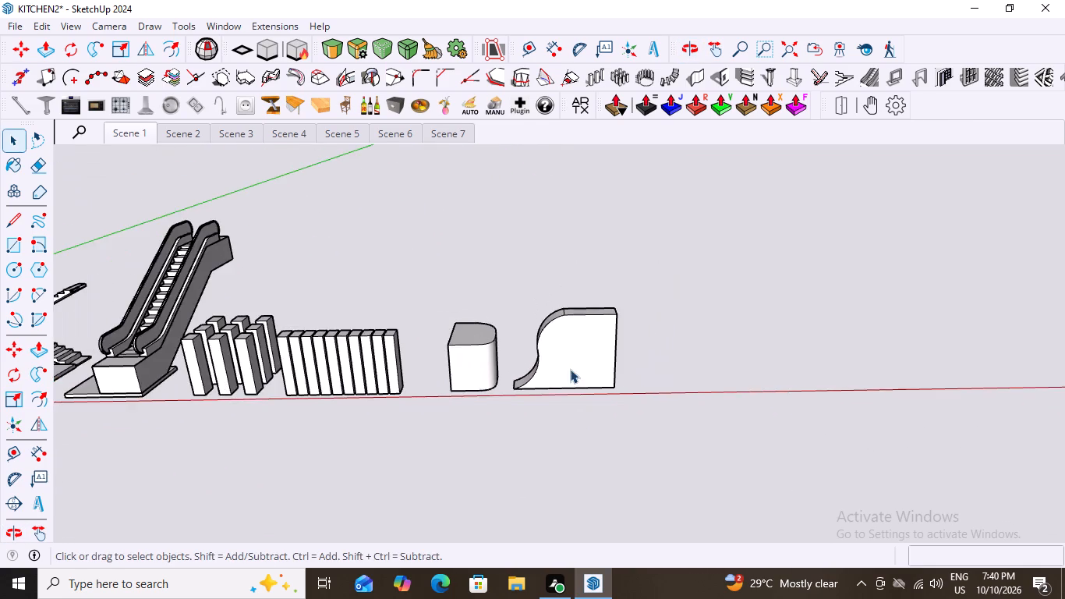
pyautogui.moveTo(570, 369); pyautogui.dragTo(556, 439, button='middle')
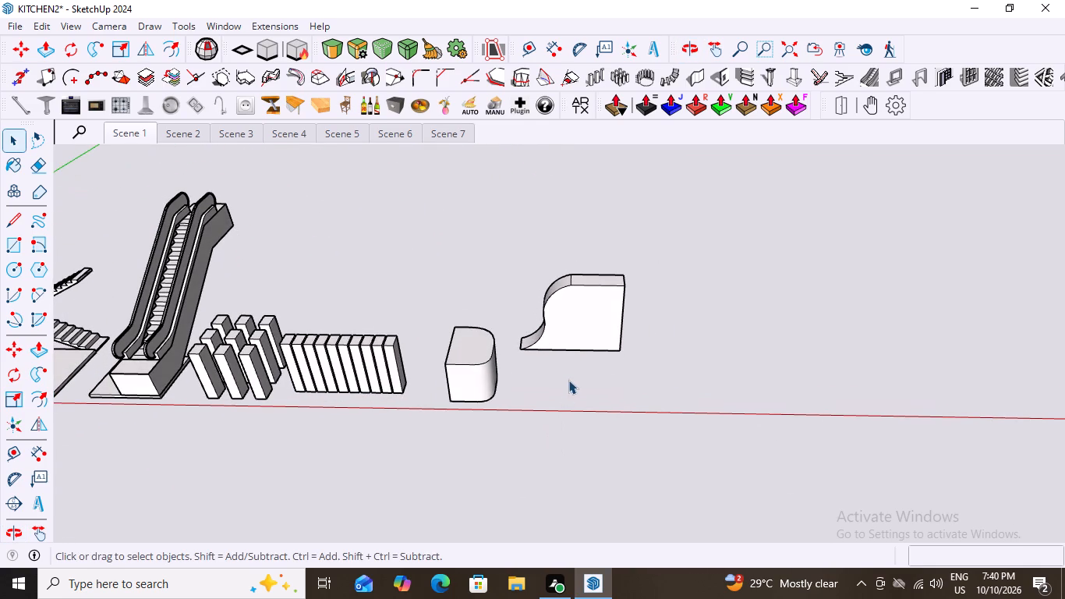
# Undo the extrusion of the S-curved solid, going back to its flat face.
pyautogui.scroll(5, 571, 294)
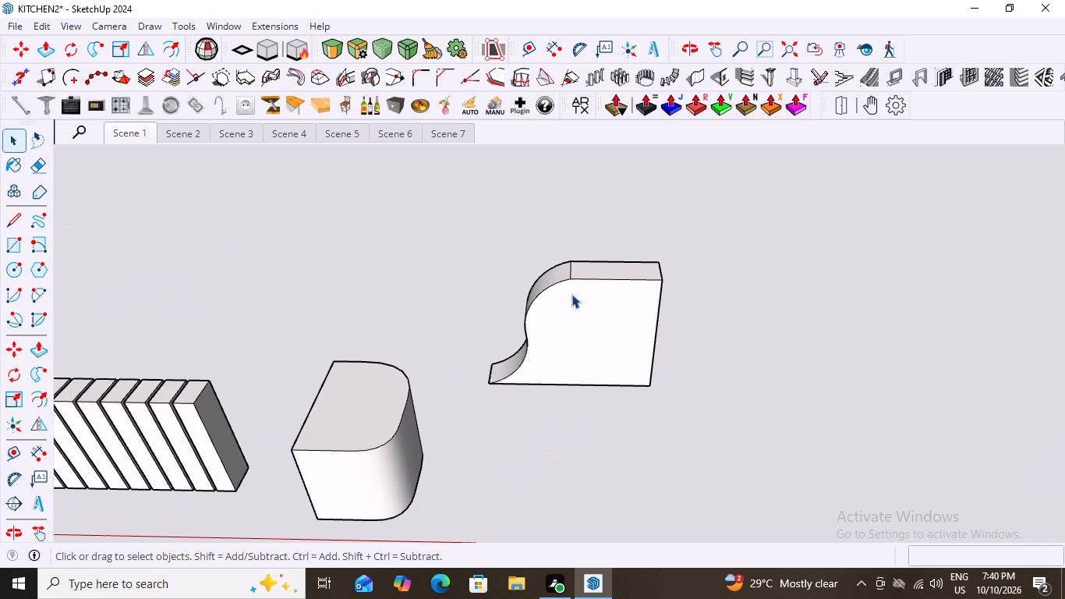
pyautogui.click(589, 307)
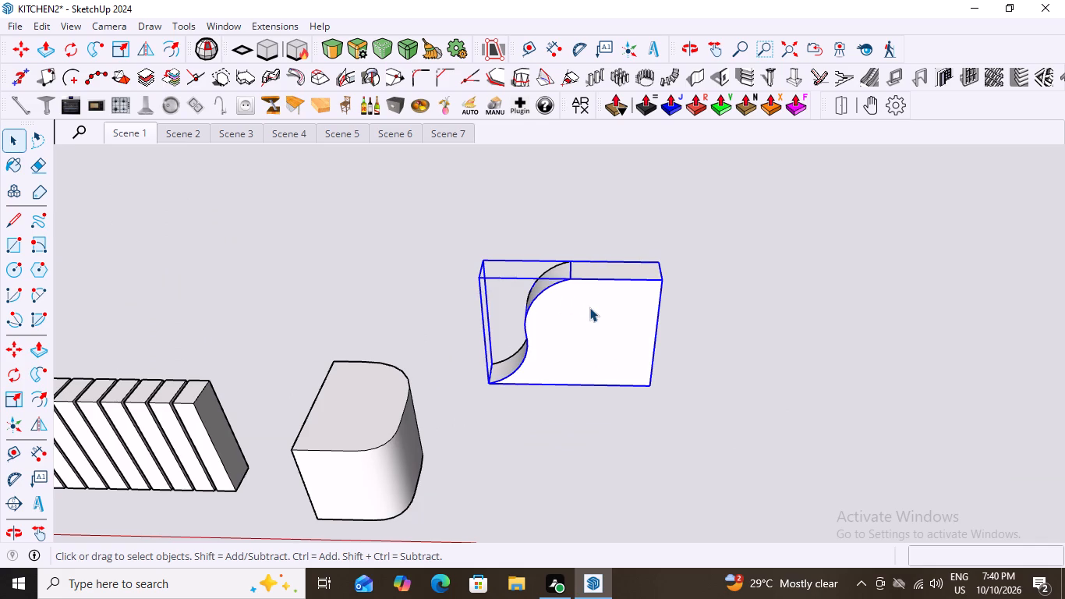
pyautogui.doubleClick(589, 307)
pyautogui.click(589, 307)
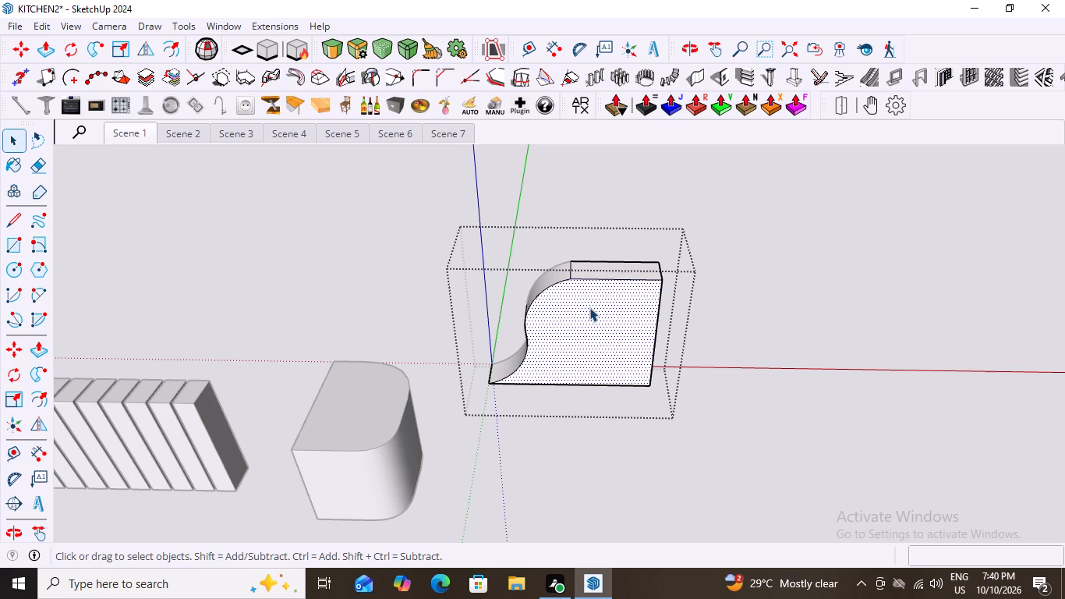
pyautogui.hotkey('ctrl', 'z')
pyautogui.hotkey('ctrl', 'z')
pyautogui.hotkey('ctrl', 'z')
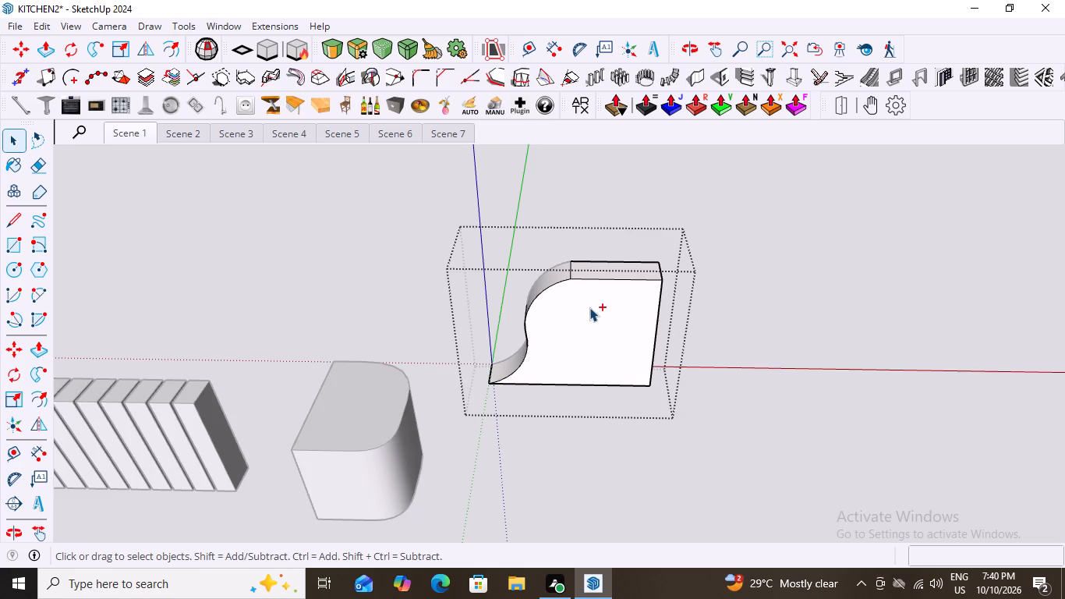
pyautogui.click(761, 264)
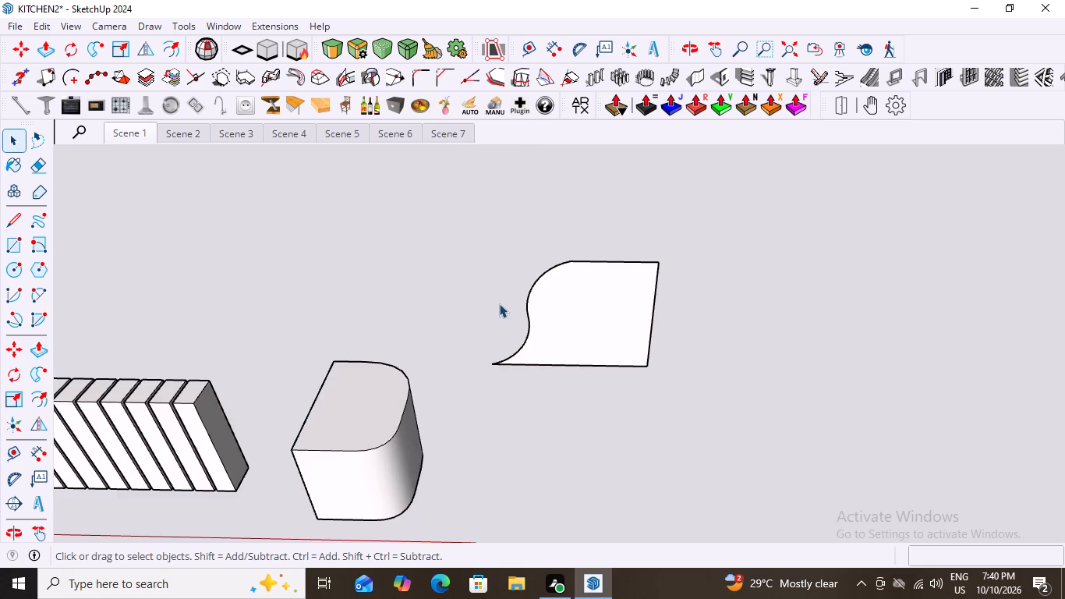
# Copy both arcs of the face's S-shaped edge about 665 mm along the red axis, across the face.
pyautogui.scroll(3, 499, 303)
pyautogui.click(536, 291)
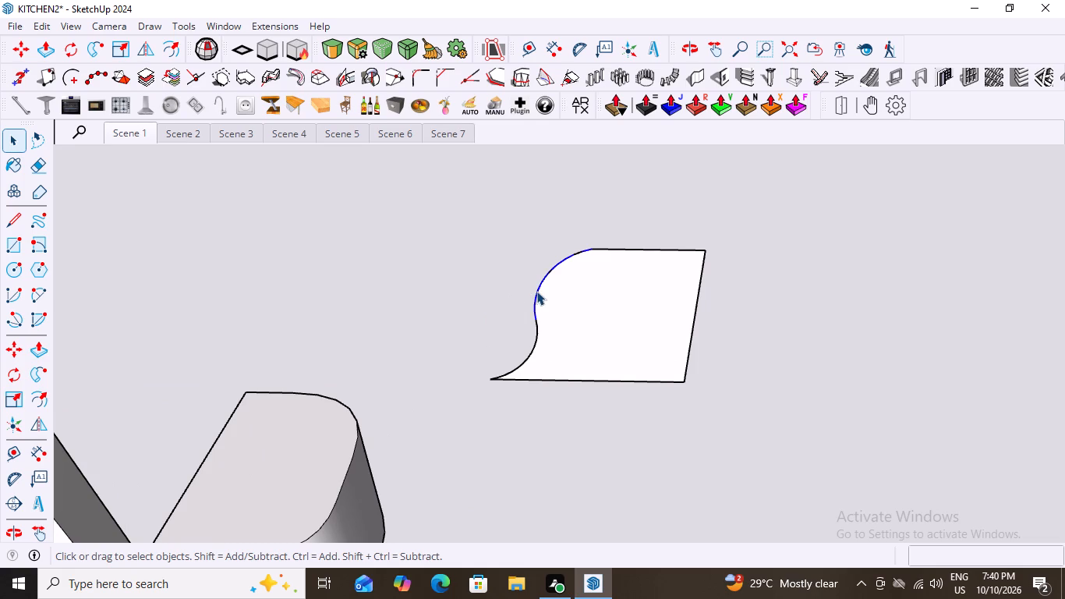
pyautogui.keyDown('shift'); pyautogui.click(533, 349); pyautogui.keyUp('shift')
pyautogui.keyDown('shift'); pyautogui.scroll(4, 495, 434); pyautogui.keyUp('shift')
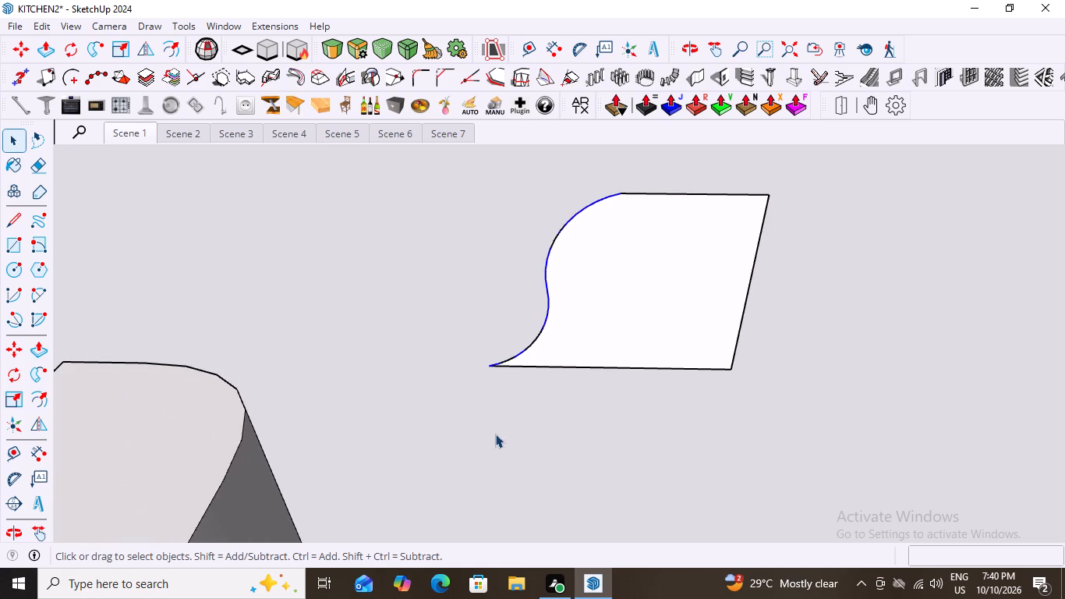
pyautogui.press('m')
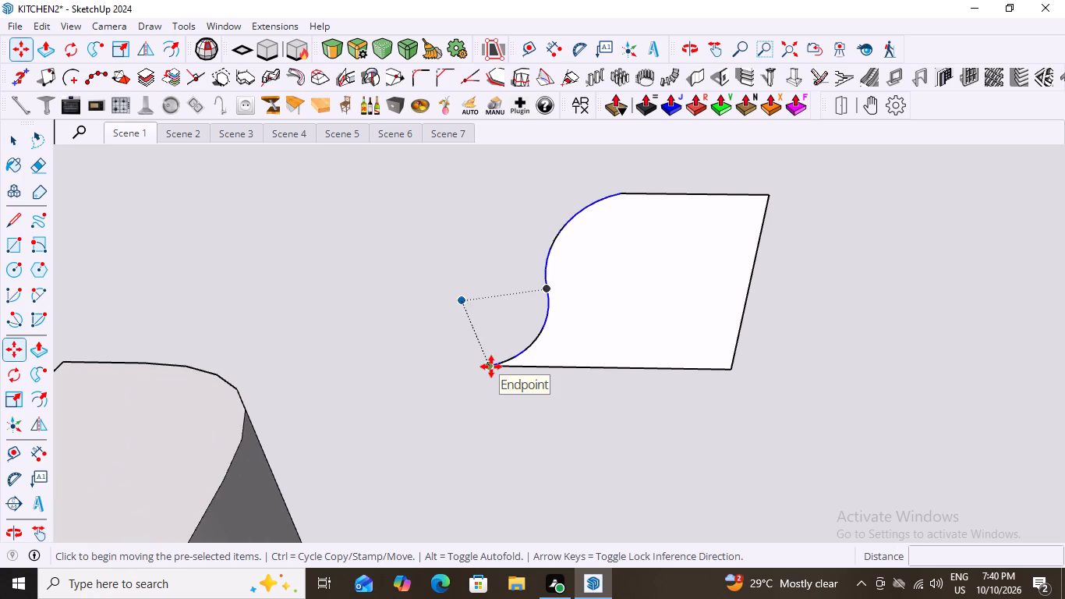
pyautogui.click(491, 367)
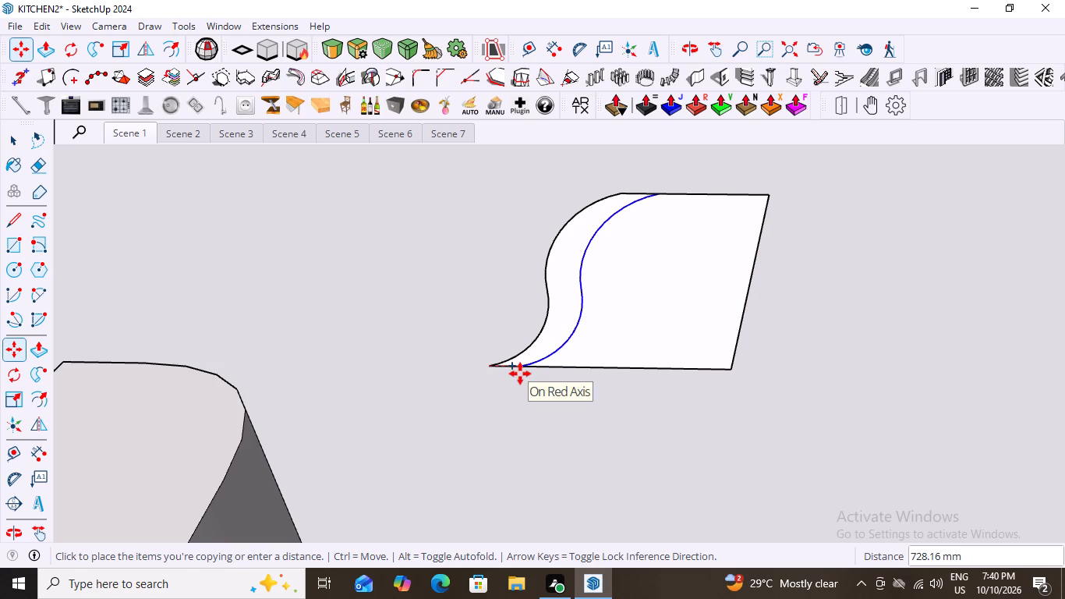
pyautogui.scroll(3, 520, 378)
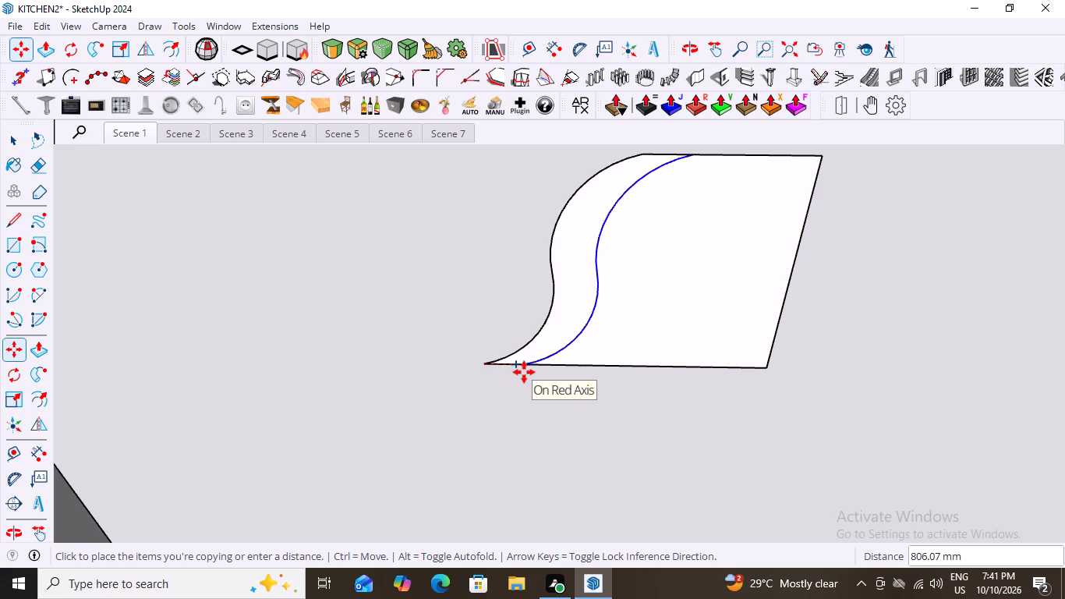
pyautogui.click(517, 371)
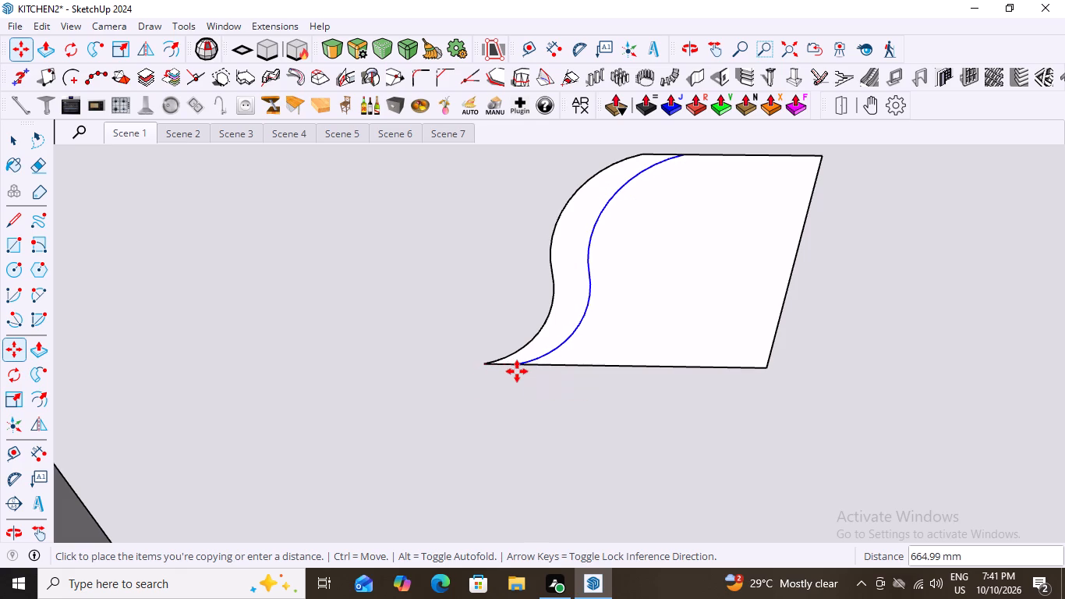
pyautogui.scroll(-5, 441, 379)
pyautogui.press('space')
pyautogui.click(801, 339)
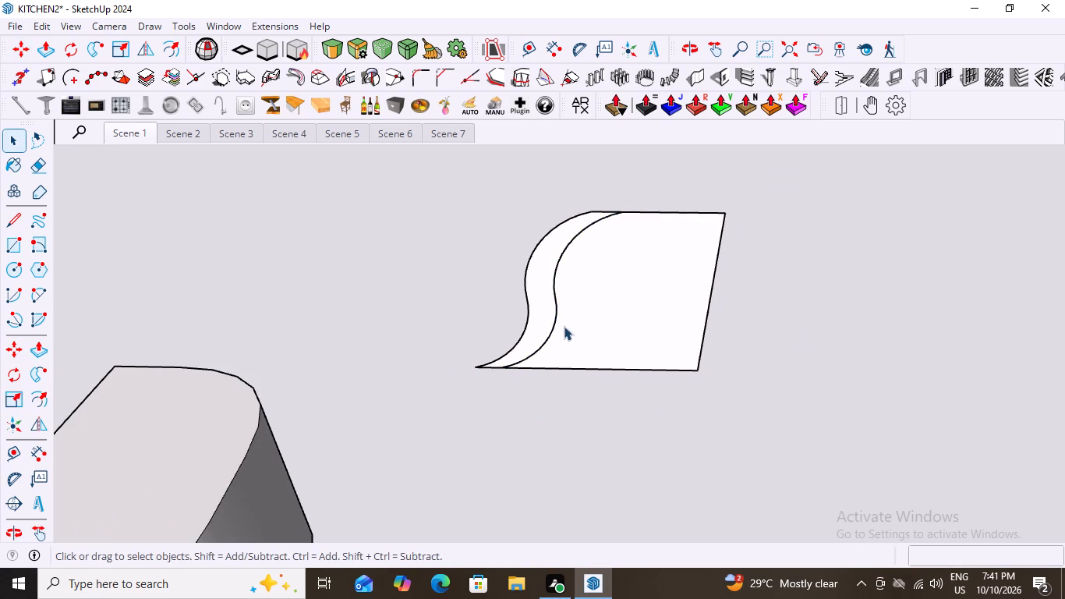
# Check whether the copied S-curve divides the face by opening the shape and selecting on both sides of the curve.
pyautogui.doubleClick(532, 286)
pyautogui.doubleClick(541, 287)
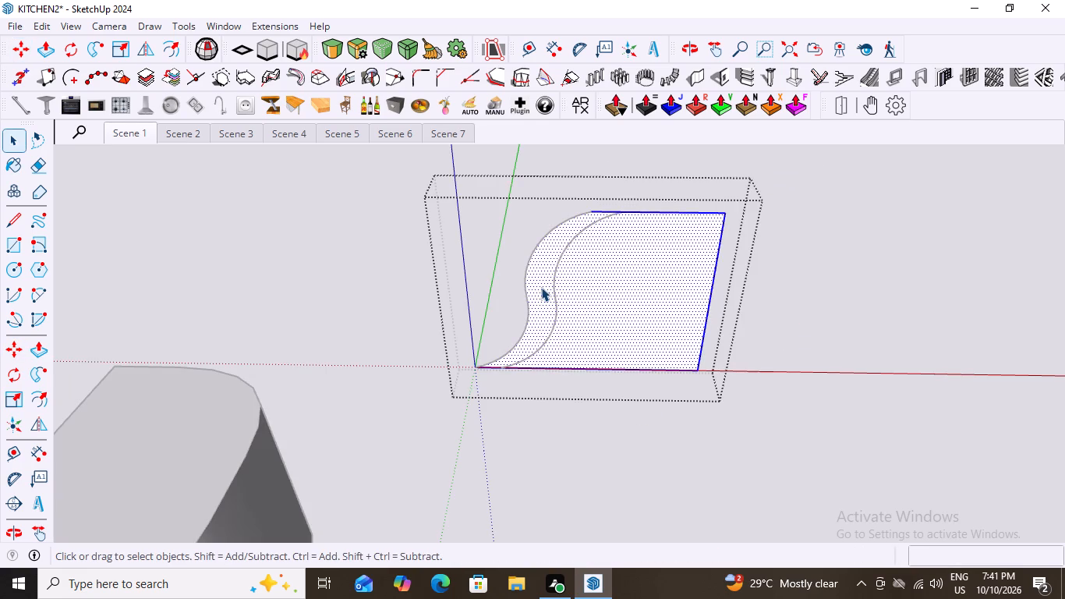
pyautogui.doubleClick(807, 270)
pyautogui.click(541, 289)
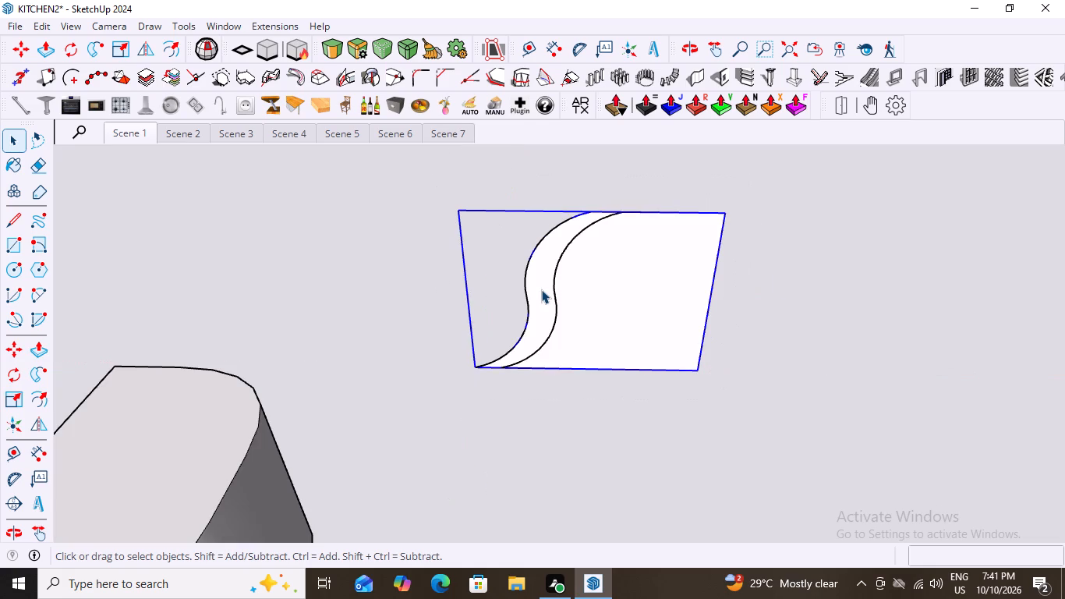
pyautogui.doubleClick(541, 289)
pyautogui.click(541, 289)
pyautogui.scroll(2, 541, 289)
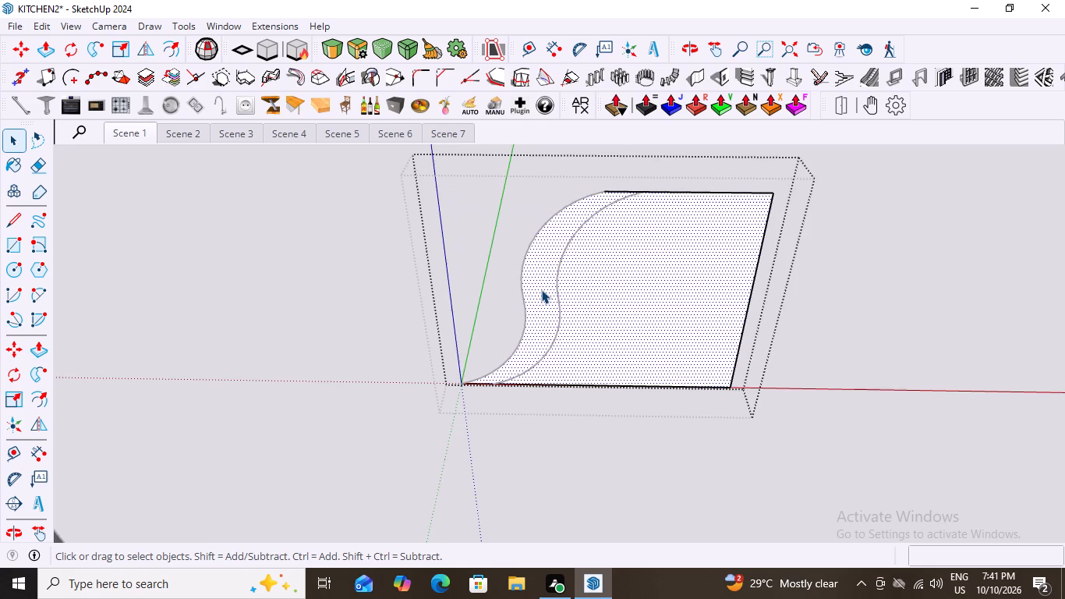
pyautogui.tripleClick(541, 289)
pyautogui.doubleClick(541, 289)
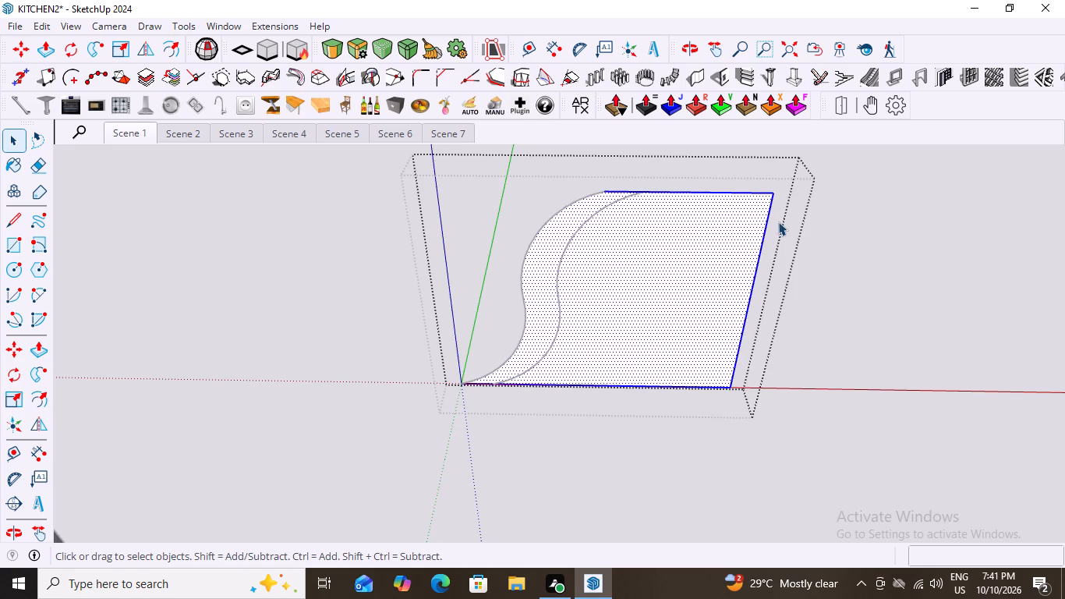
pyautogui.click(845, 221)
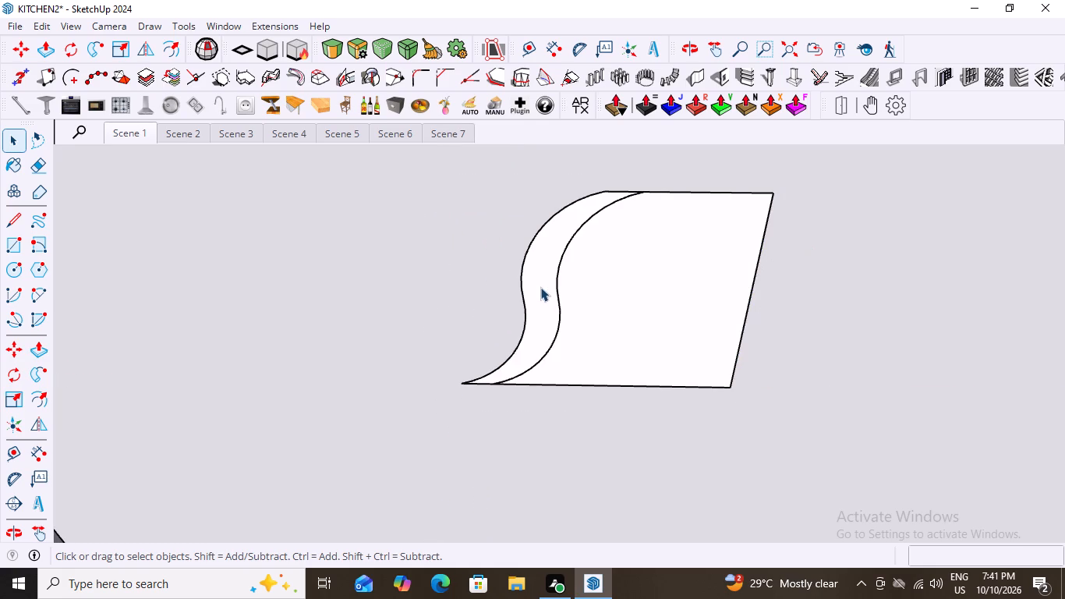
pyautogui.click(602, 289)
pyautogui.doubleClick(602, 289)
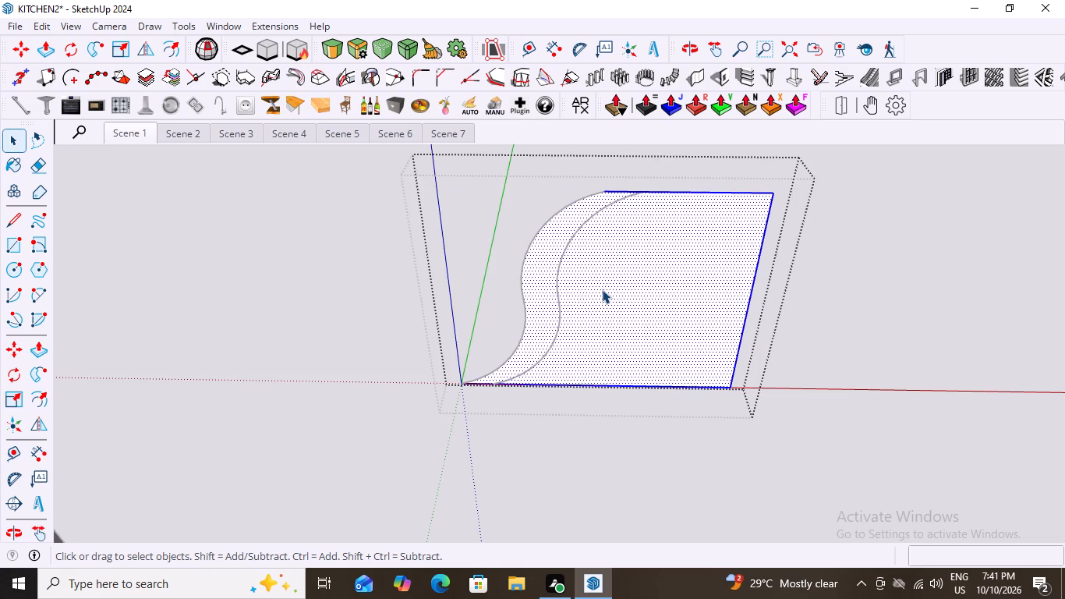
pyautogui.tripleClick(602, 289)
pyautogui.click(957, 265)
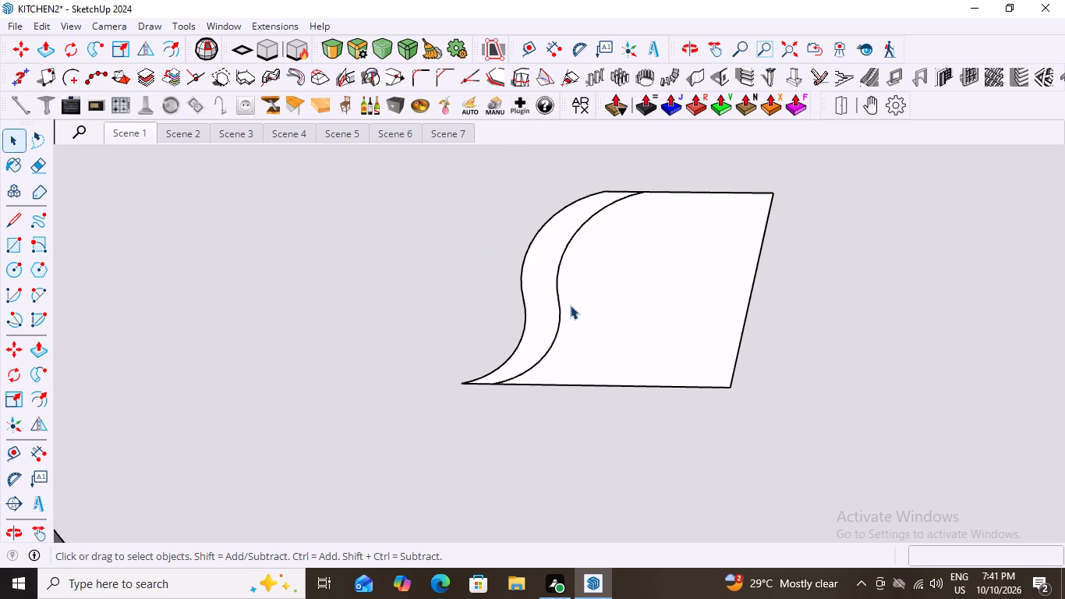
# Examine the flat S-curved shape and the neighbouring rounded box, columns and escalator from several sides.
pyautogui.scroll(-4, 532, 328)
pyautogui.moveTo(833, 367); pyautogui.dragTo(850, 367, button='middle')
pyautogui.scroll(-1, 850, 367)
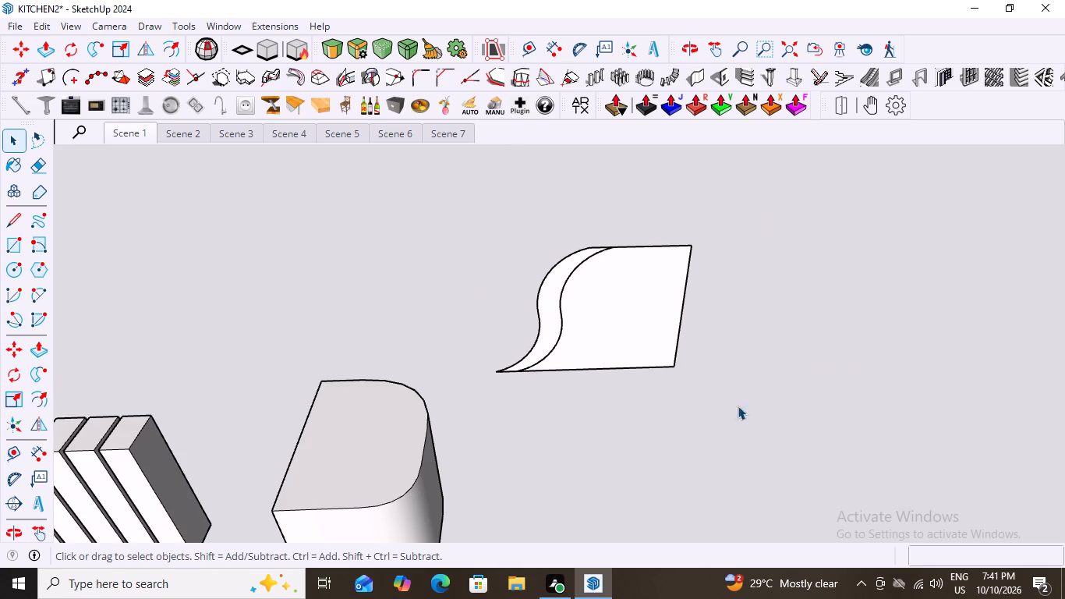
pyautogui.scroll(-1, 839, 373)
pyautogui.scroll(3, 480, 338)
pyautogui.scroll(-3, 559, 338)
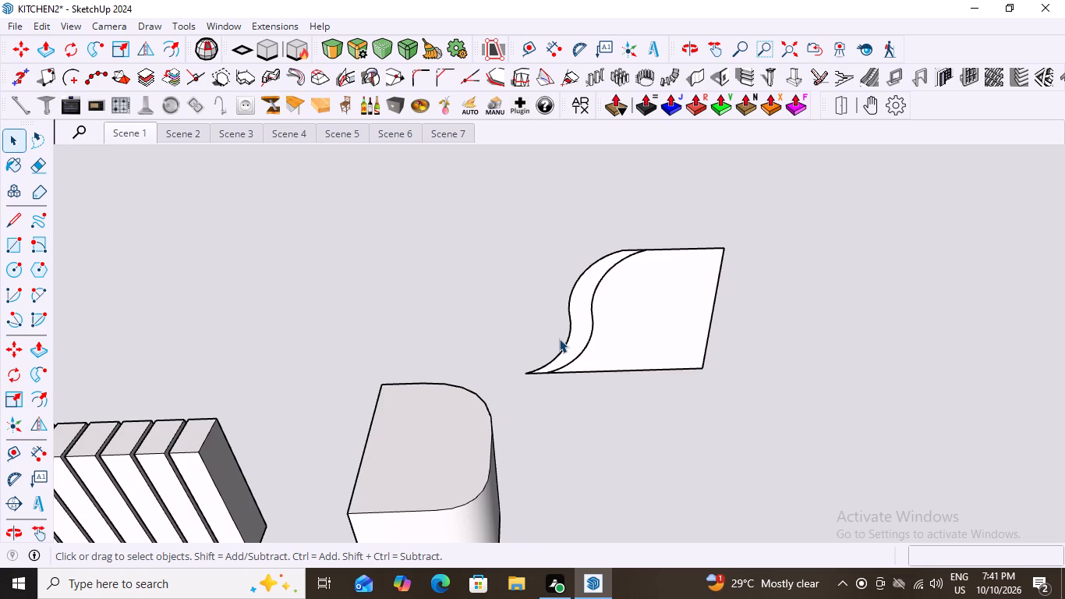
pyautogui.scroll(-8, 559, 338)
pyautogui.moveTo(584, 358); pyautogui.dragTo(582, 380, button='middle')
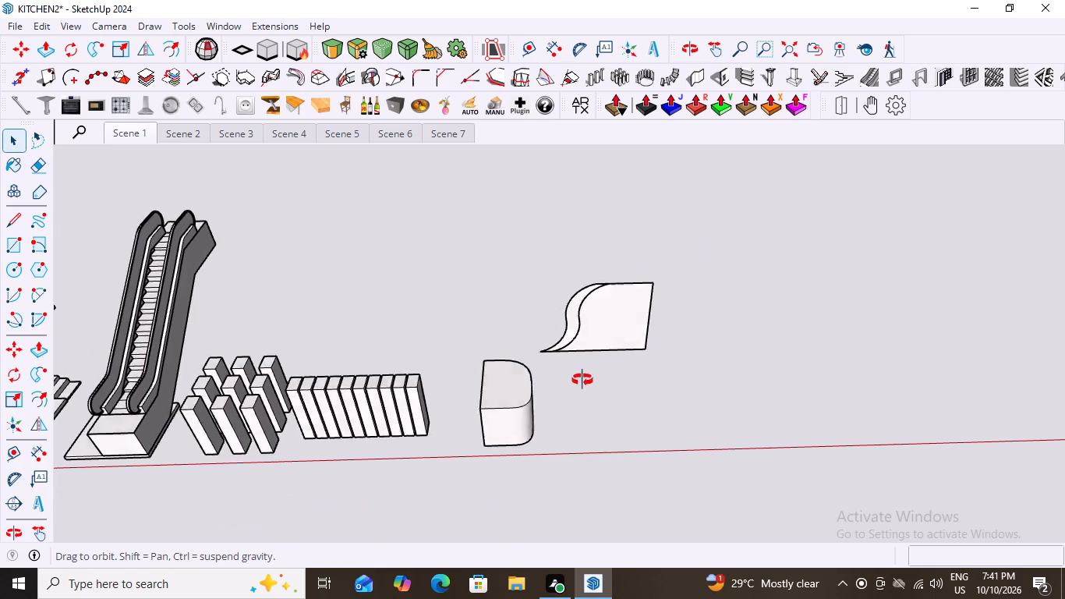
pyautogui.moveTo(582, 380); pyautogui.dragTo(751, 409, button='middle')
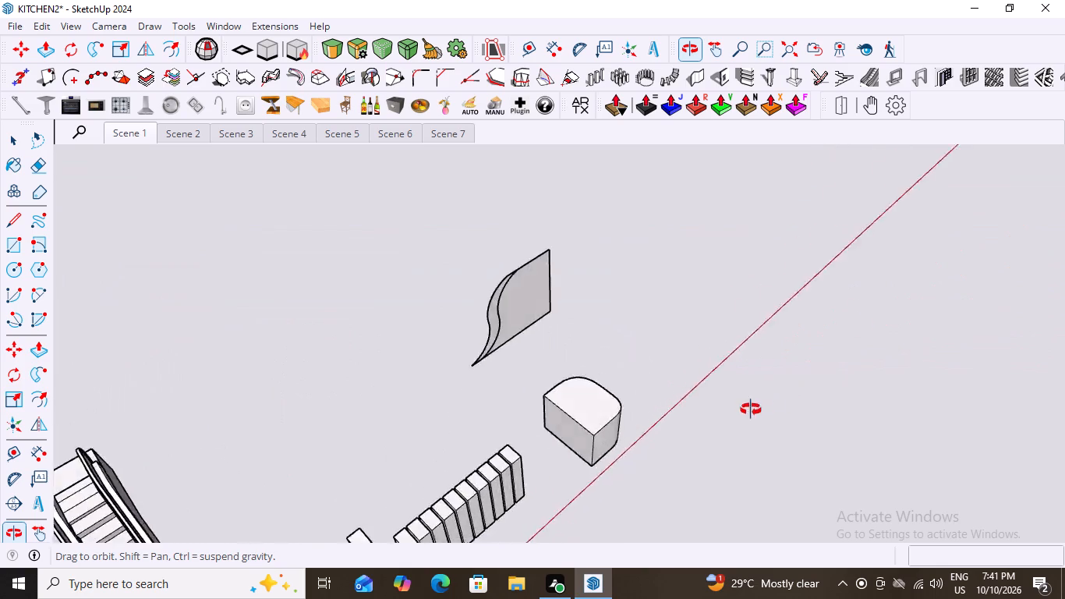
pyautogui.moveTo(751, 409); pyautogui.dragTo(589, 471, button='middle')
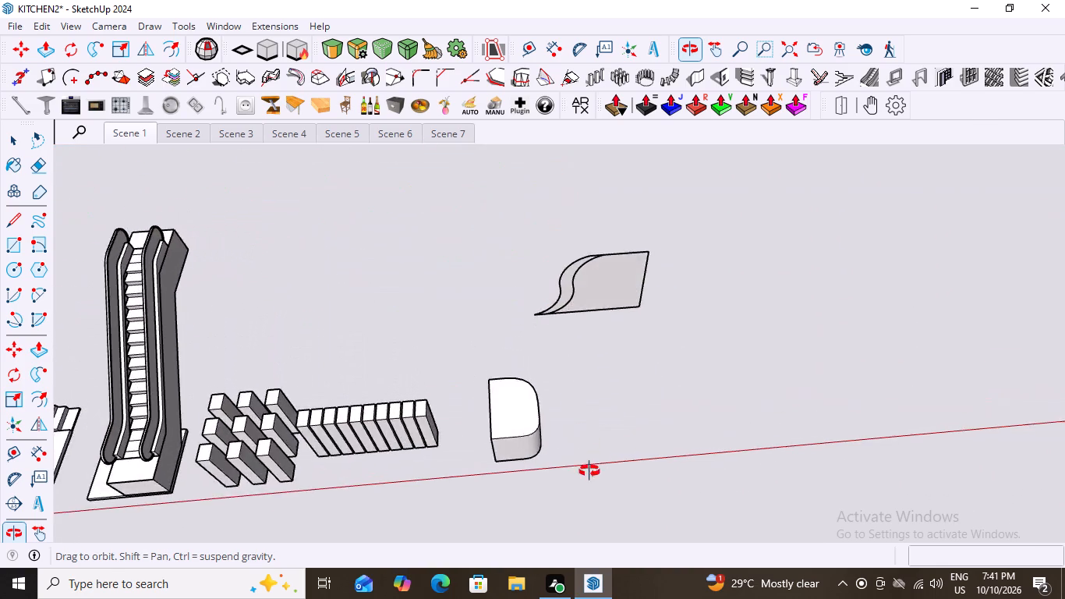
pyautogui.moveTo(589, 471); pyautogui.dragTo(586, 480, button='middle')
# Delete the whole flat S-curved shape, including the copied curve, beside the rounded box.
pyautogui.scroll(-1, 586, 481)
pyautogui.scroll(-10, 359, 344)
pyautogui.moveTo(448, 311); pyautogui.dragTo(476, 207, button='middle')
pyautogui.scroll(16, 476, 388)
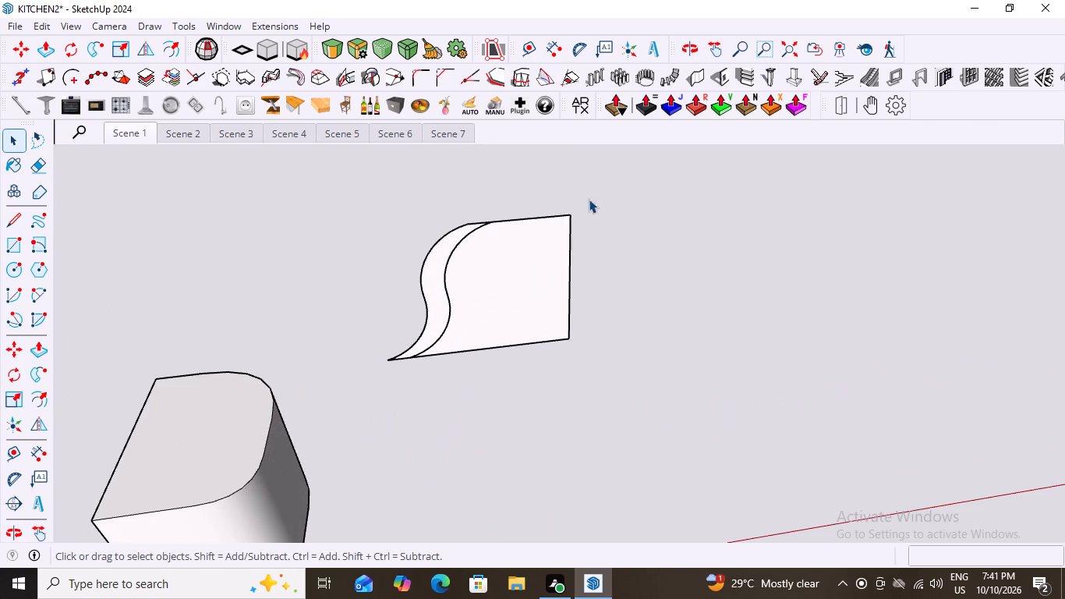
pyautogui.moveTo(606, 187); pyautogui.dragTo(376, 393)
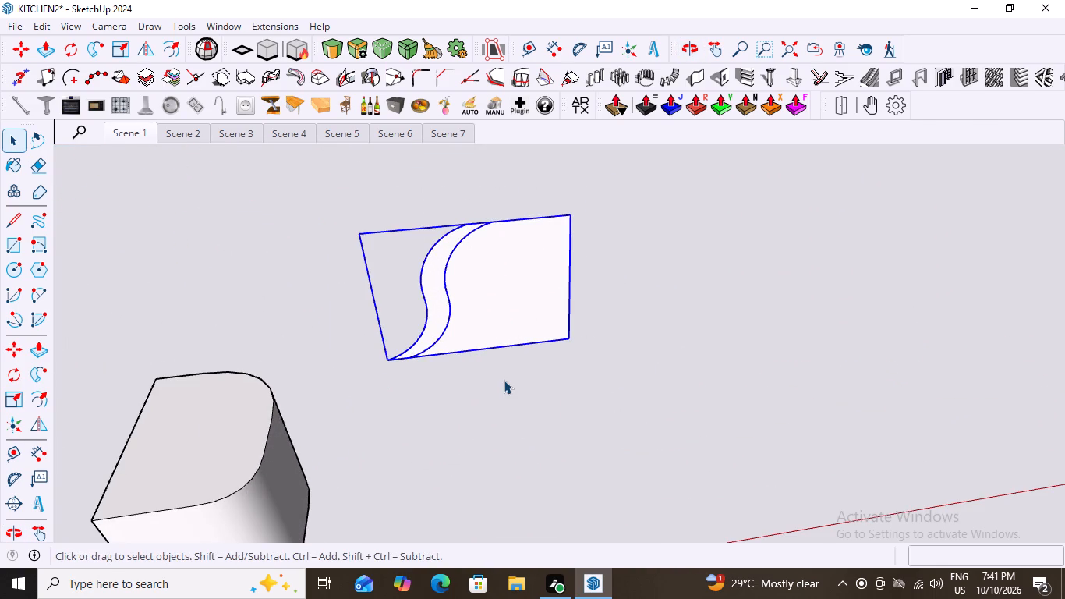
pyautogui.press('Delete')
pyautogui.scroll(-8, 504, 380)
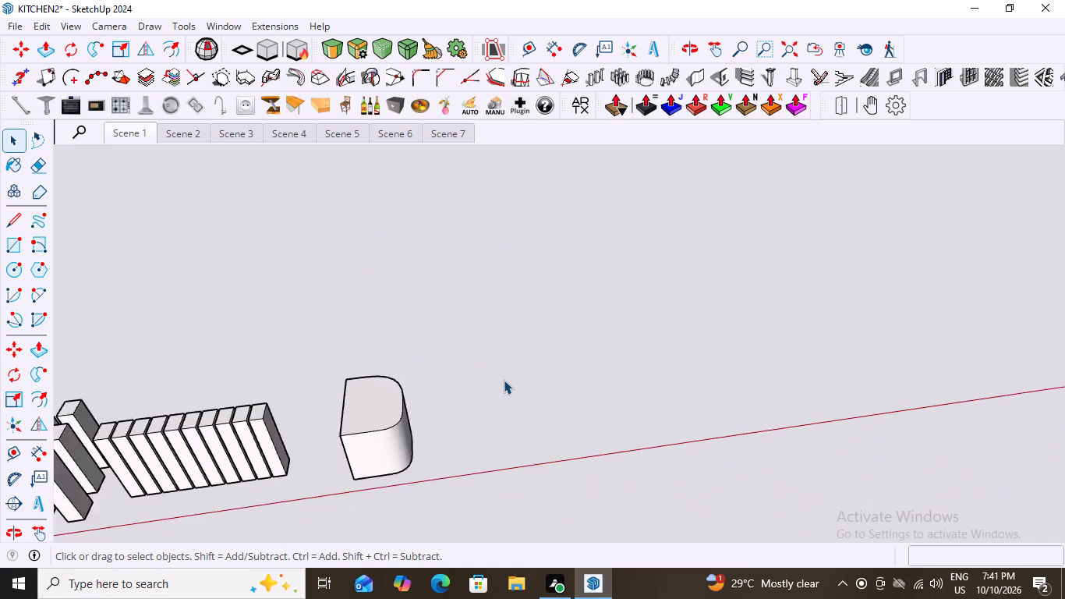
pyautogui.scroll(-18, 504, 380)
pyautogui.moveTo(494, 449); pyautogui.dragTo(434, 452, button='middle')
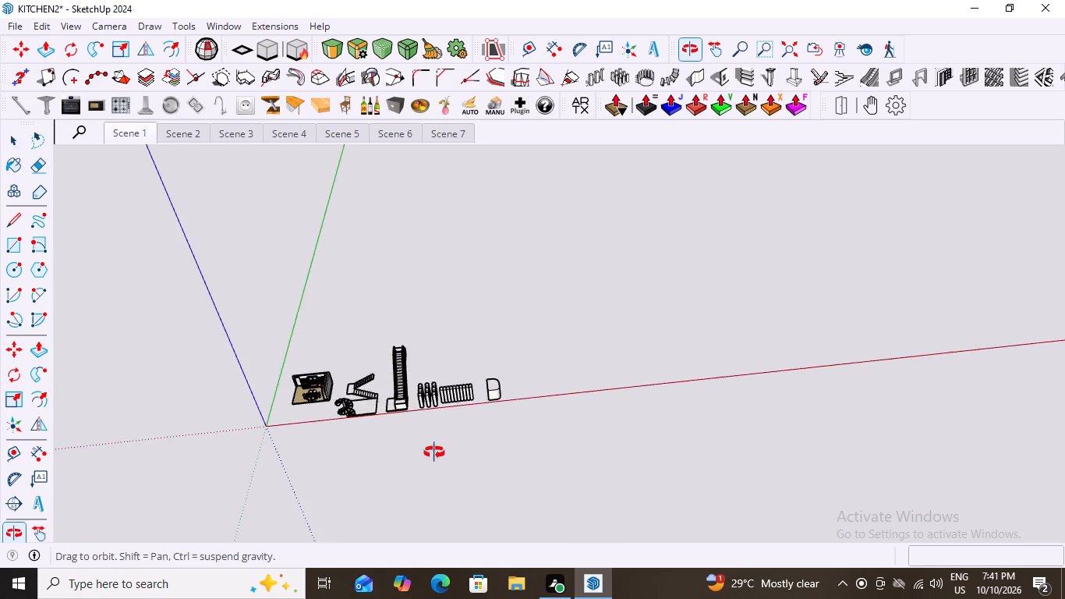
pyautogui.moveTo(434, 452); pyautogui.dragTo(428, 428, button='middle')
pyautogui.scroll(7, 378, 396)
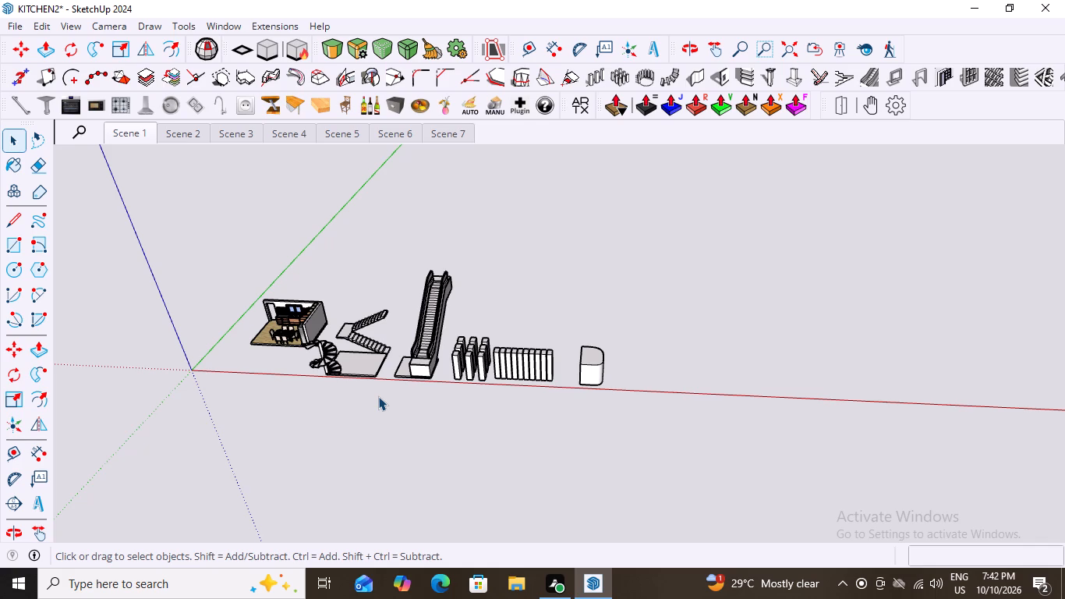
# Examine the whole row of models along the red axis, from the kitchen to the rounded box, from several angles.
pyautogui.scroll(-7, 257, 418)
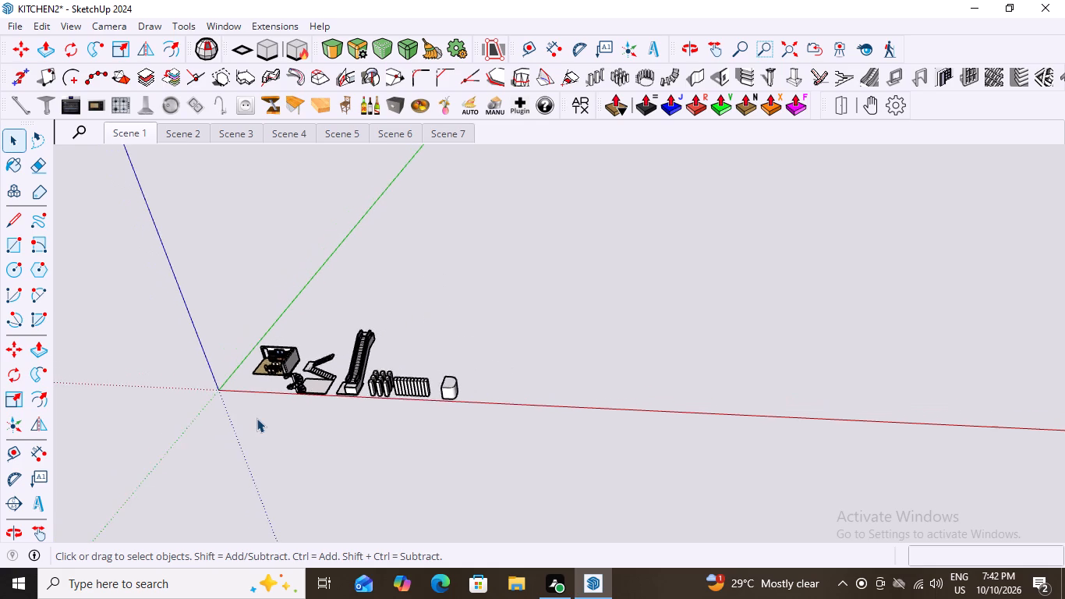
pyautogui.scroll(-2, 257, 418)
pyautogui.moveTo(391, 420); pyautogui.dragTo(469, 385, button='middle')
pyautogui.scroll(5, 329, 453)
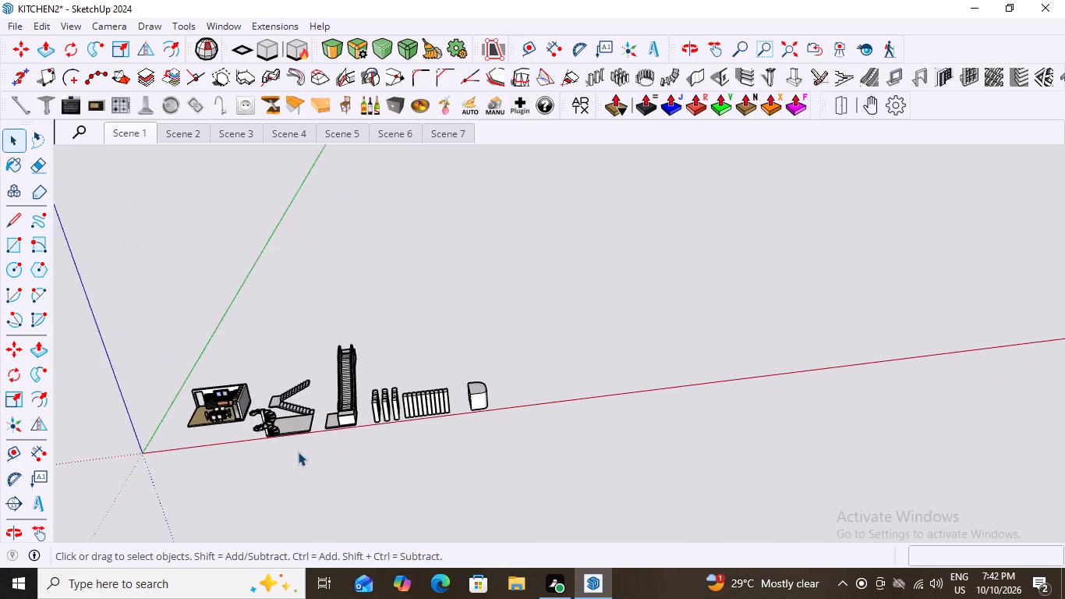
pyautogui.scroll(1, 298, 452)
pyautogui.scroll(1, 192, 435)
pyautogui.moveTo(192, 435); pyautogui.dragTo(168, 398, button='middle')
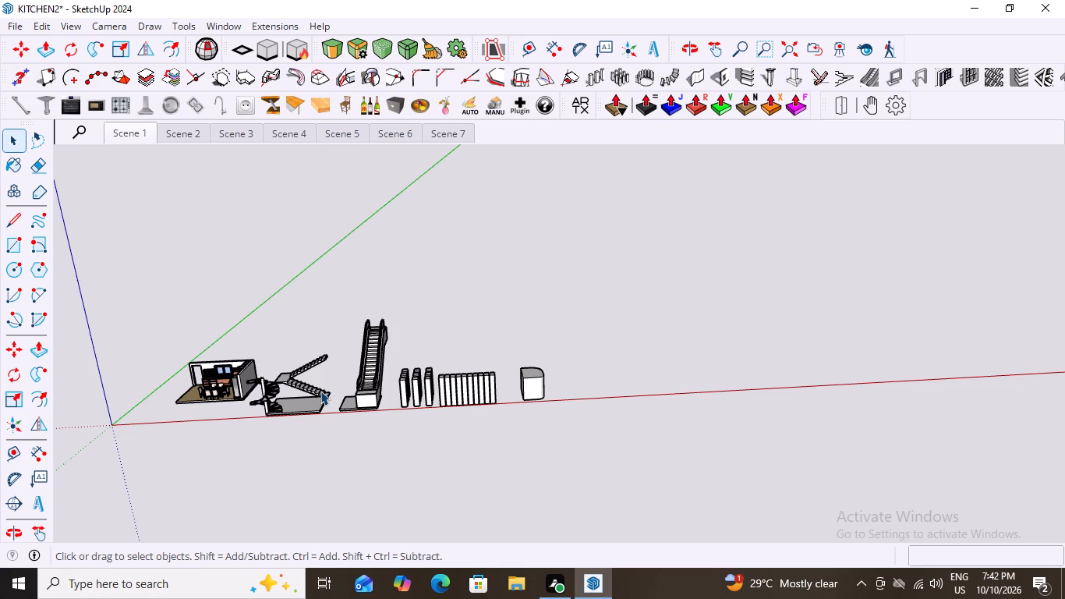
pyautogui.scroll(-6, 531, 359)
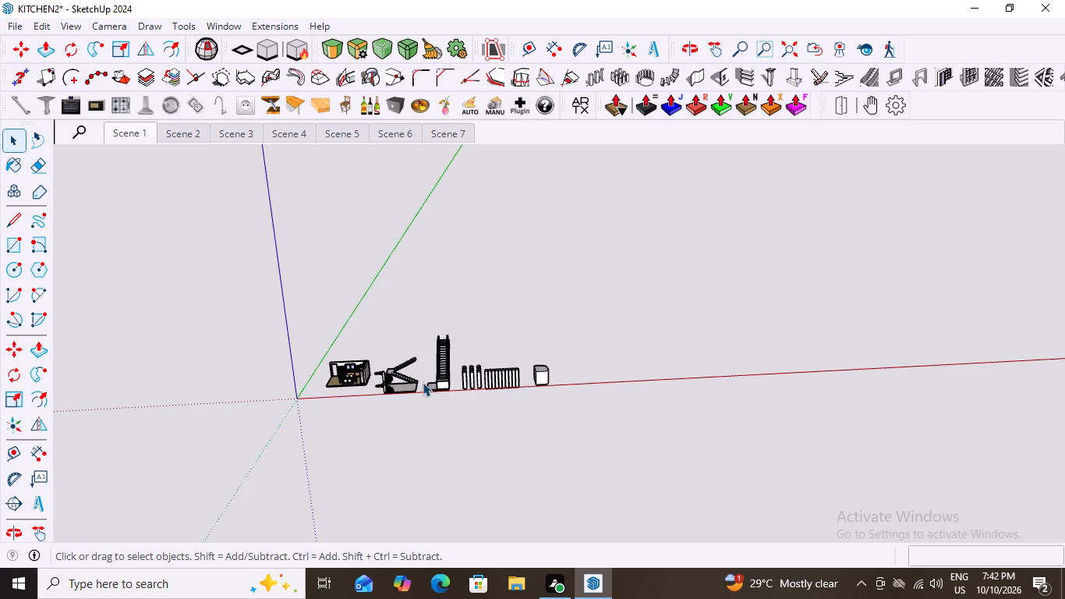
pyautogui.moveTo(423, 382); pyautogui.dragTo(366, 480, button='middle')
pyautogui.scroll(7, 377, 409)
pyautogui.scroll(-4, 346, 395)
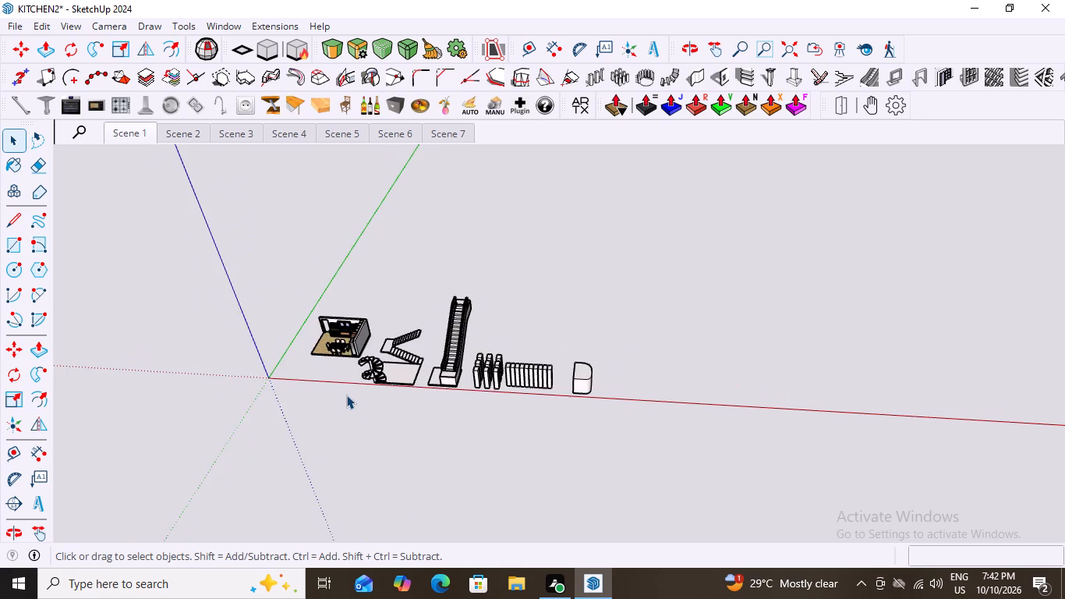
pyautogui.scroll(-1, 412, 504)
pyautogui.moveTo(565, 378); pyautogui.dragTo(563, 299, button='middle')
pyautogui.scroll(-2, 377, 369)
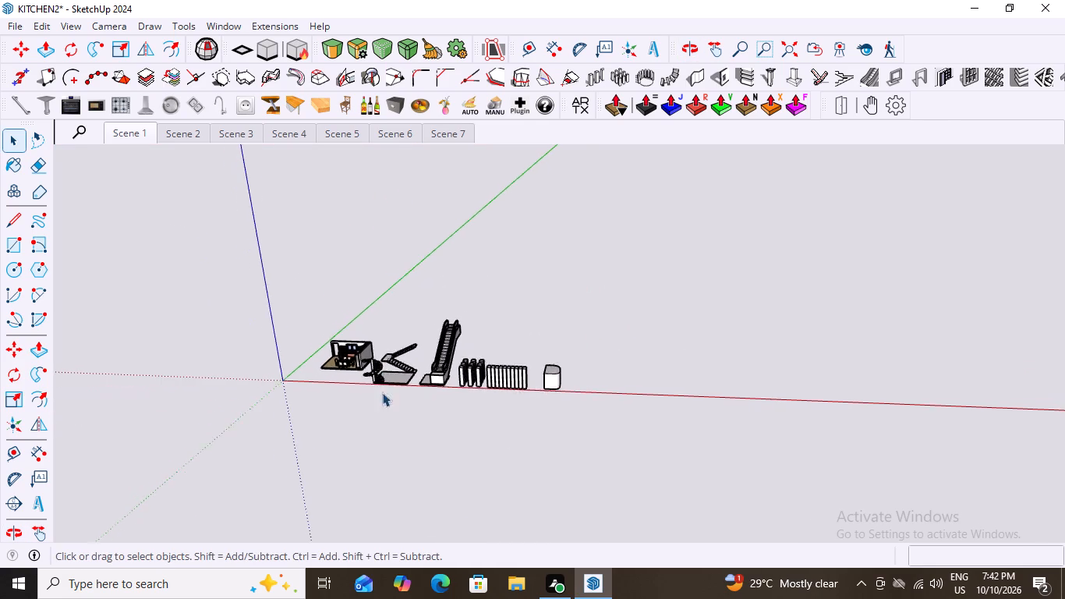
pyautogui.scroll(6, 537, 389)
pyautogui.moveTo(316, 374); pyautogui.dragTo(341, 460, button='middle')
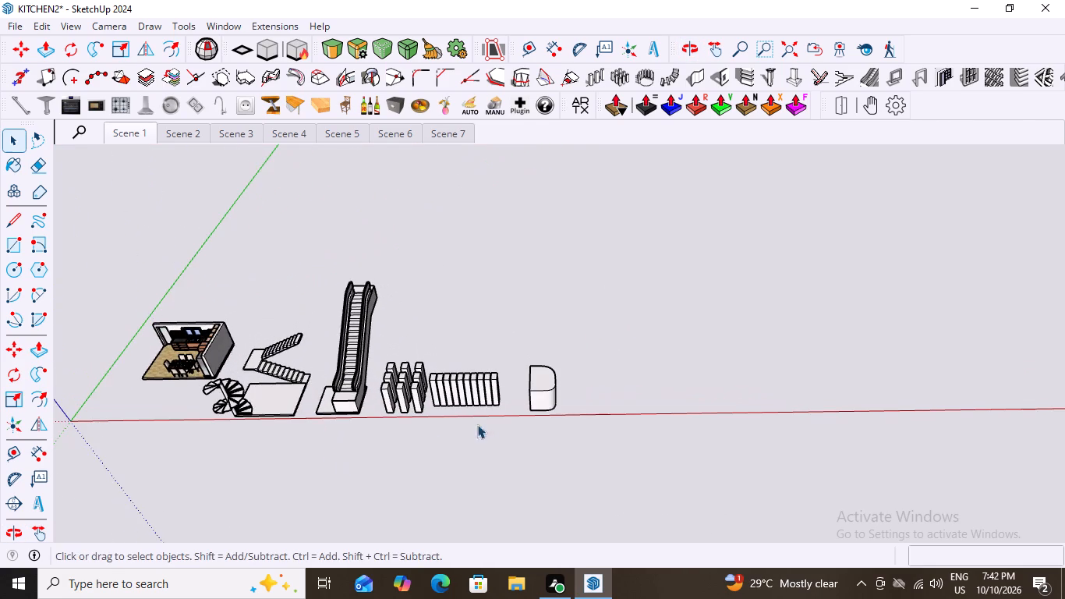
# Delete the entire rounded box at the far end of the row, beyond the column arrays.
pyautogui.scroll(4, 514, 402)
pyautogui.click(555, 368)
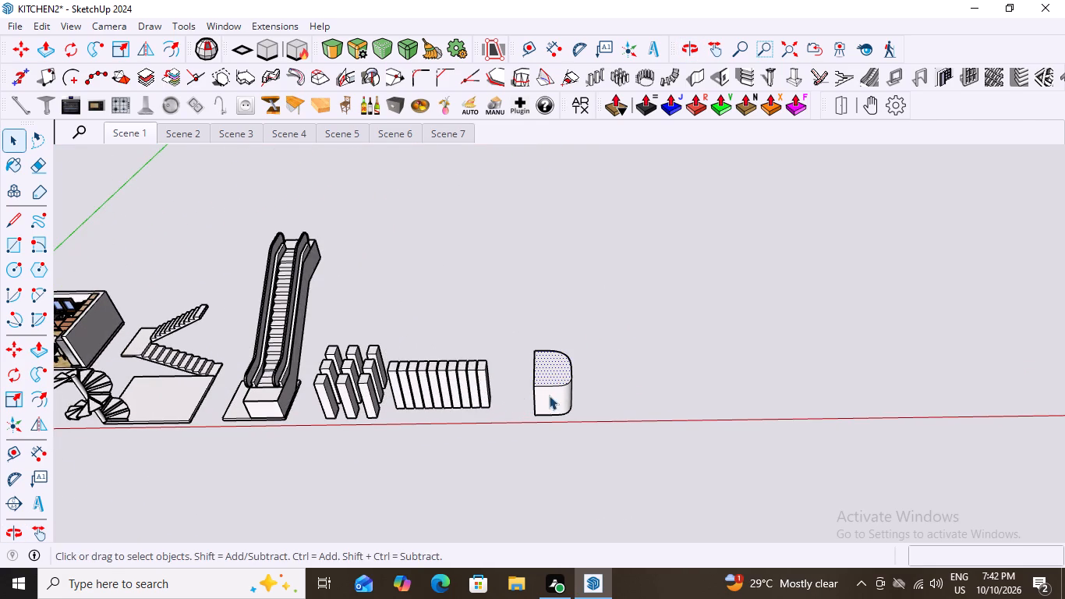
pyautogui.doubleClick(547, 398)
pyautogui.click(547, 398)
pyautogui.tripleClick(547, 398)
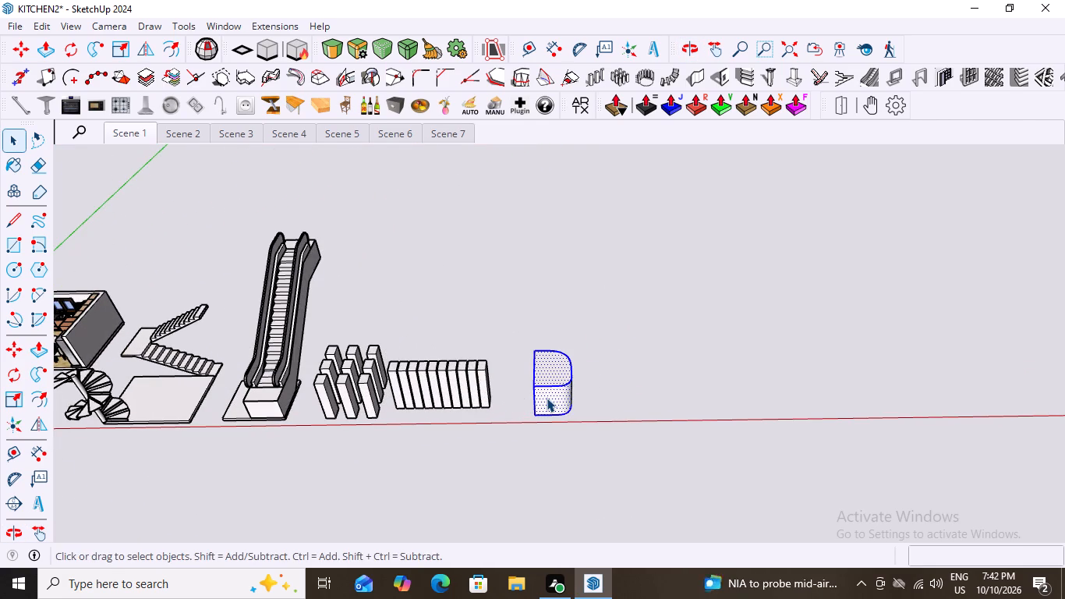
pyautogui.click(547, 398)
pyautogui.press('Delete')
# Examine the remaining row of kitchen, staircases, escalator and column arrays from several angles and distances.
pyautogui.scroll(-2, 262, 381)
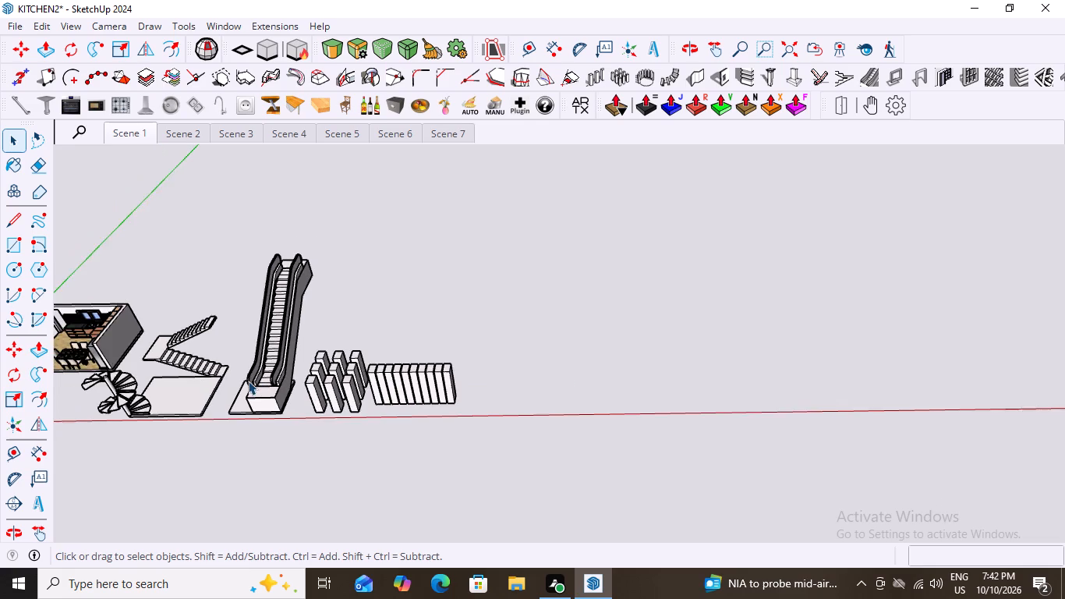
pyautogui.scroll(-2, 253, 399)
pyautogui.scroll(2, 465, 378)
pyautogui.moveTo(403, 346); pyautogui.dragTo(398, 338, button='middle')
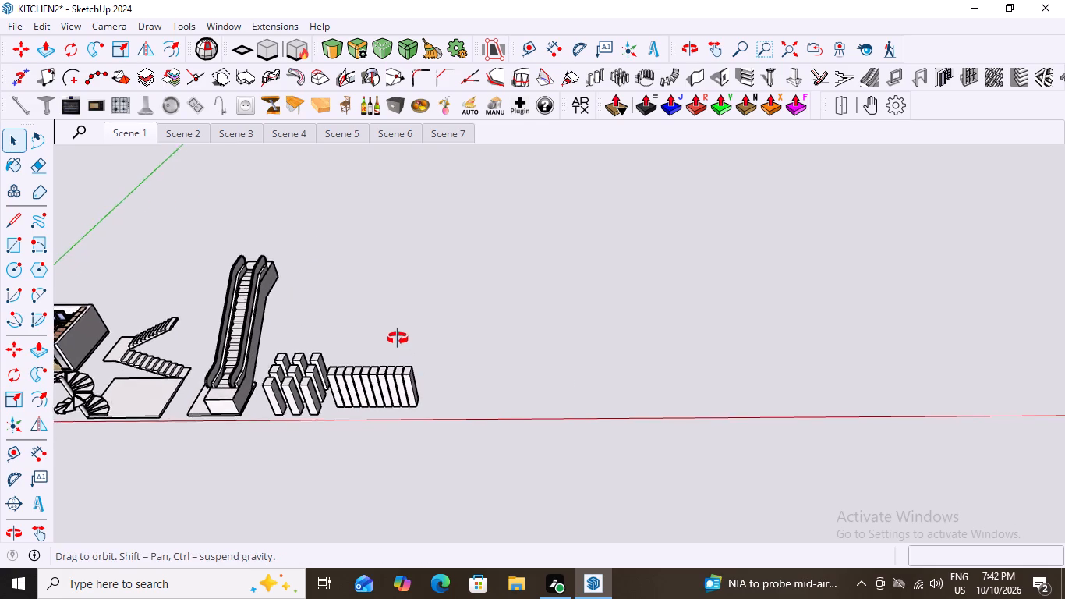
pyautogui.moveTo(398, 338); pyautogui.dragTo(437, 259, button='middle')
pyautogui.scroll(-5, 380, 367)
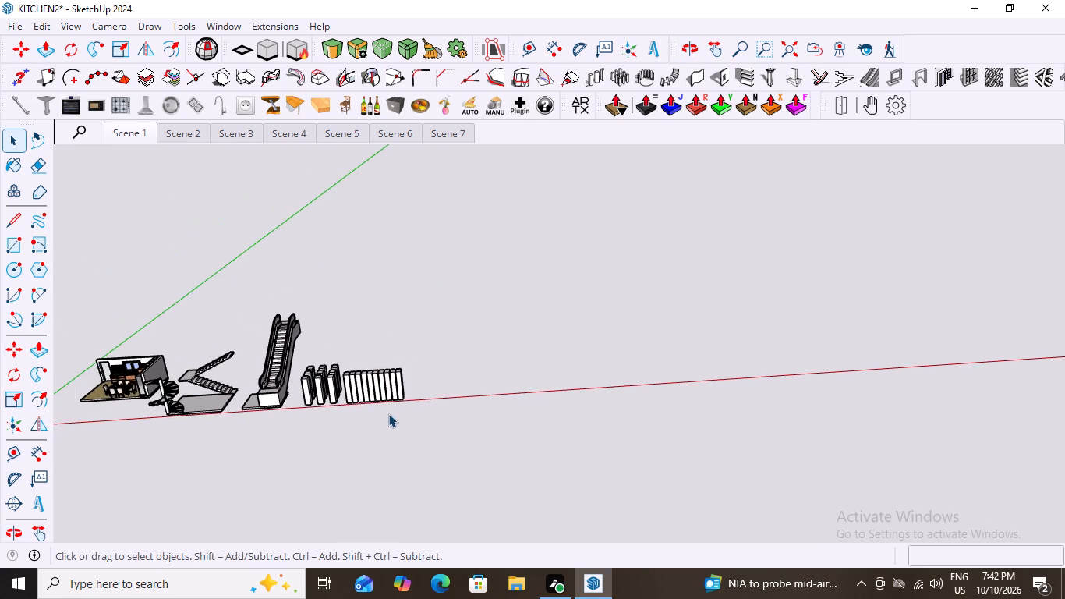
pyautogui.scroll(-1, 388, 419)
pyautogui.moveTo(433, 385); pyautogui.dragTo(402, 422, button='middle')
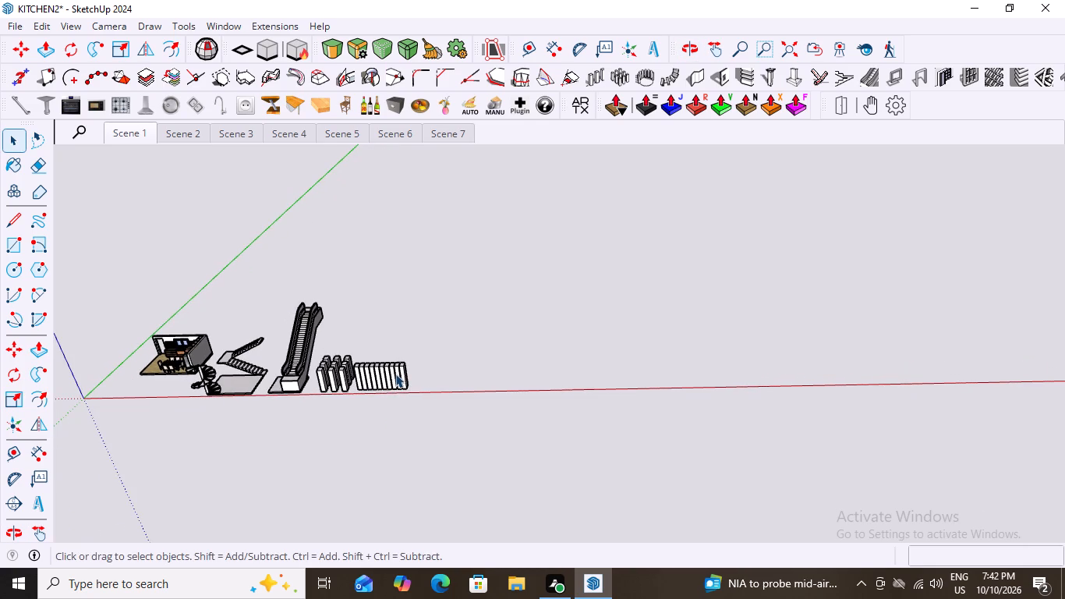
pyautogui.scroll(3, 432, 303)
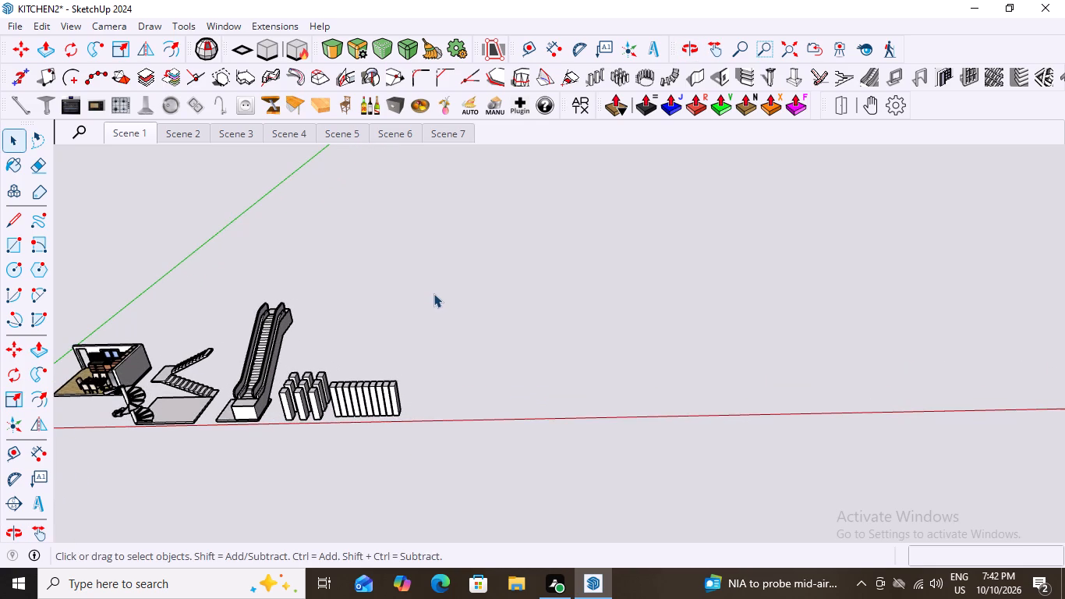
pyautogui.scroll(-5, 477, 360)
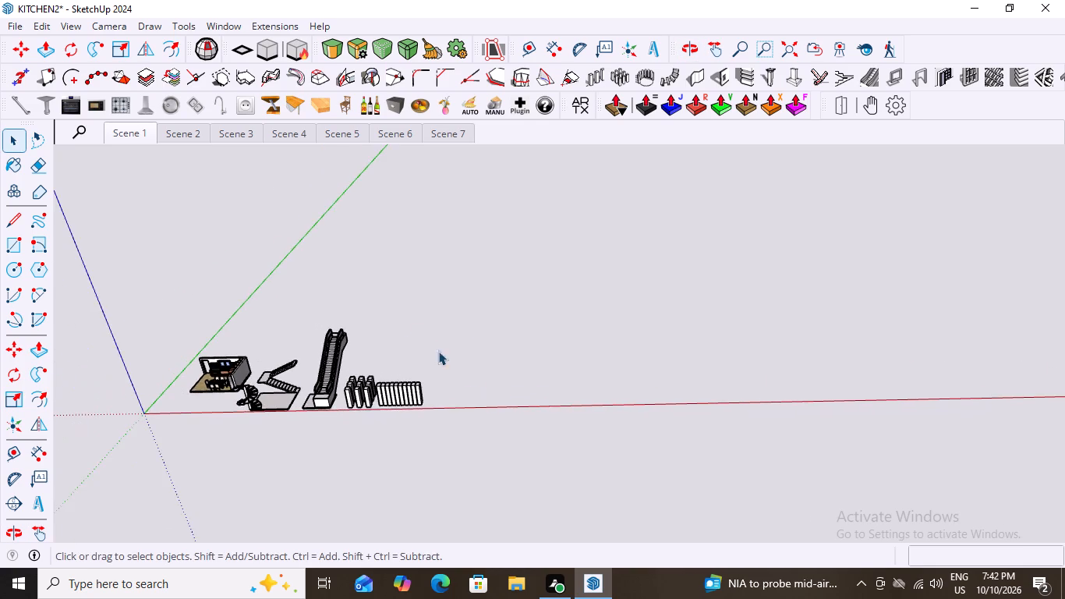
pyautogui.moveTo(424, 342); pyautogui.dragTo(411, 323, button='middle')
pyautogui.scroll(4, 481, 413)
pyautogui.scroll(-1, 529, 395)
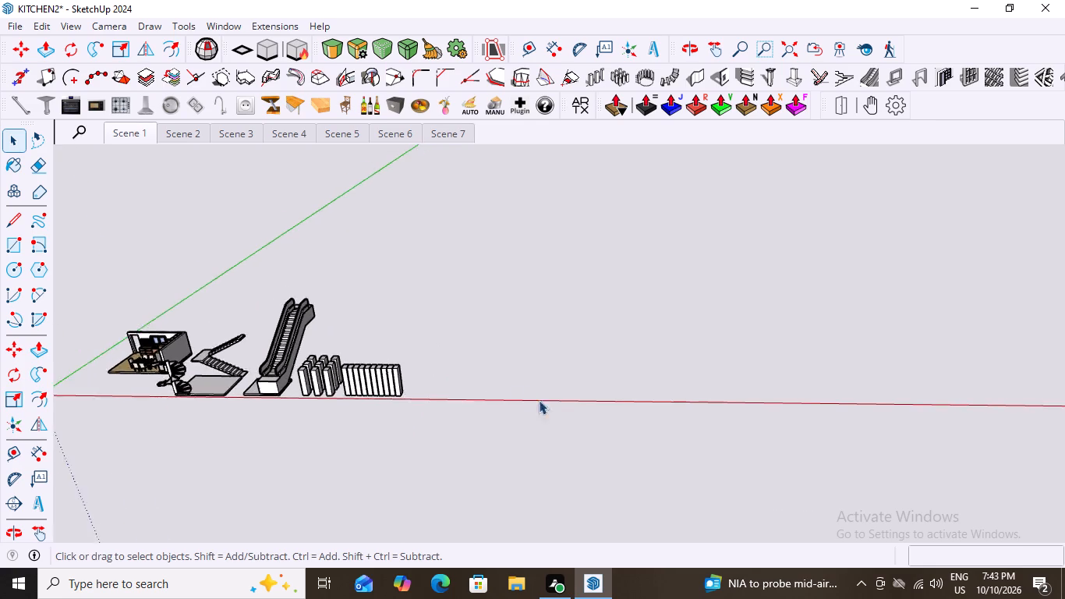
pyautogui.scroll(-11, 539, 400)
pyautogui.scroll(2, 571, 418)
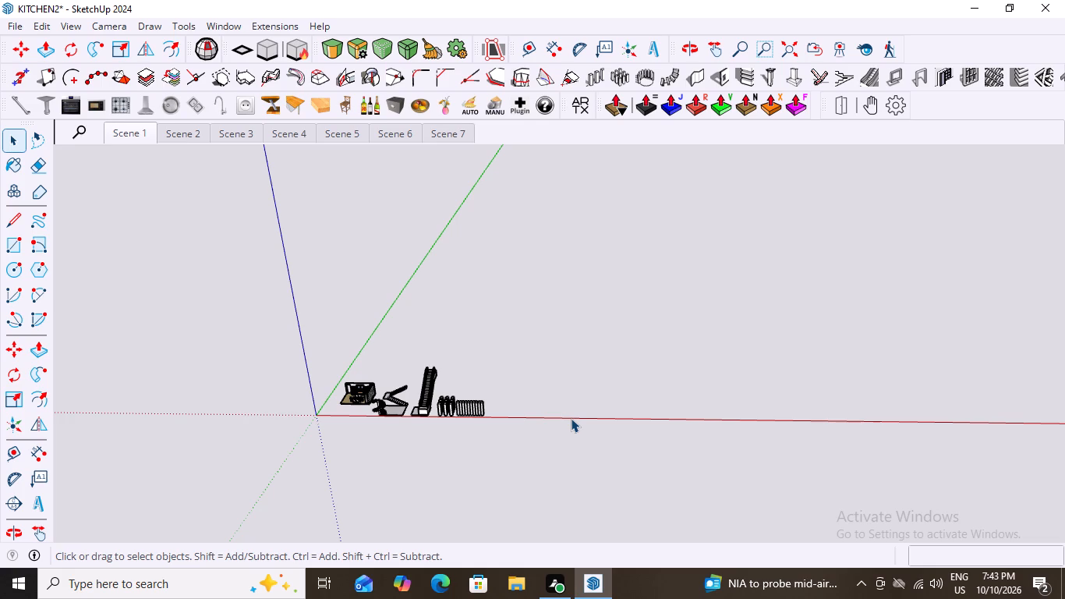
pyautogui.scroll(6, 497, 412)
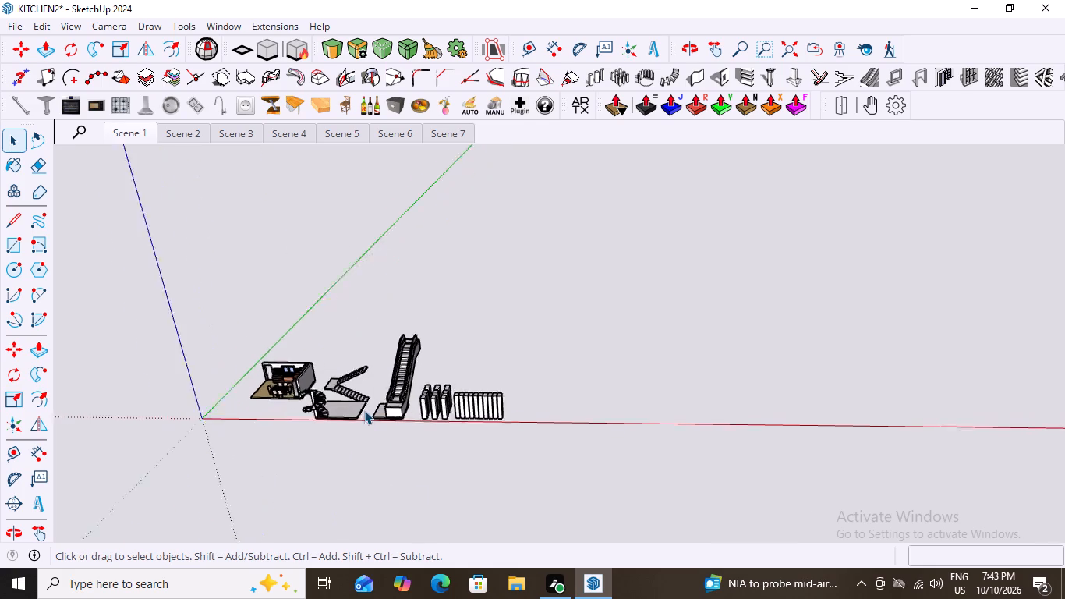
pyautogui.scroll(6, 364, 410)
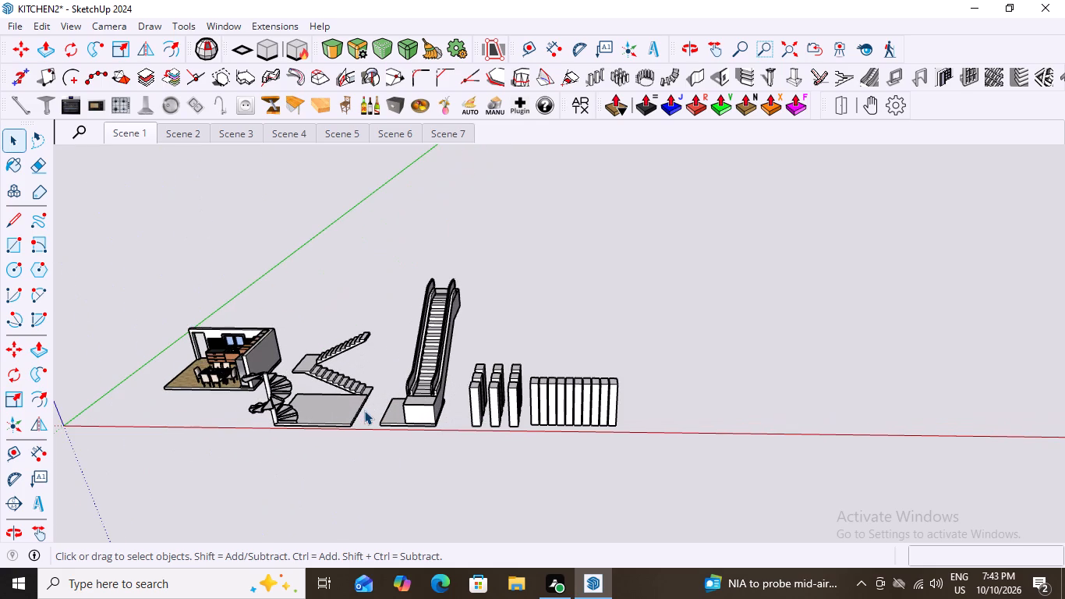
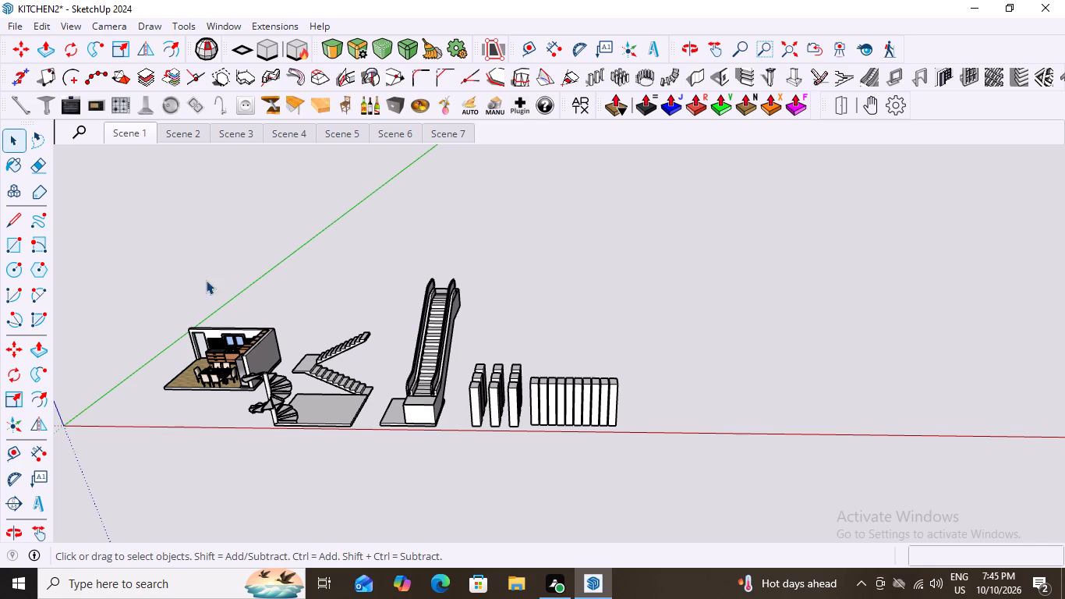
# Examine the row of models along the red axis, closing in on the escalator and the two column arrays.
pyautogui.scroll(-5, 217, 346)
pyautogui.scroll(-4, 391, 410)
pyautogui.scroll(1, 451, 429)
pyautogui.scroll(1, 385, 434)
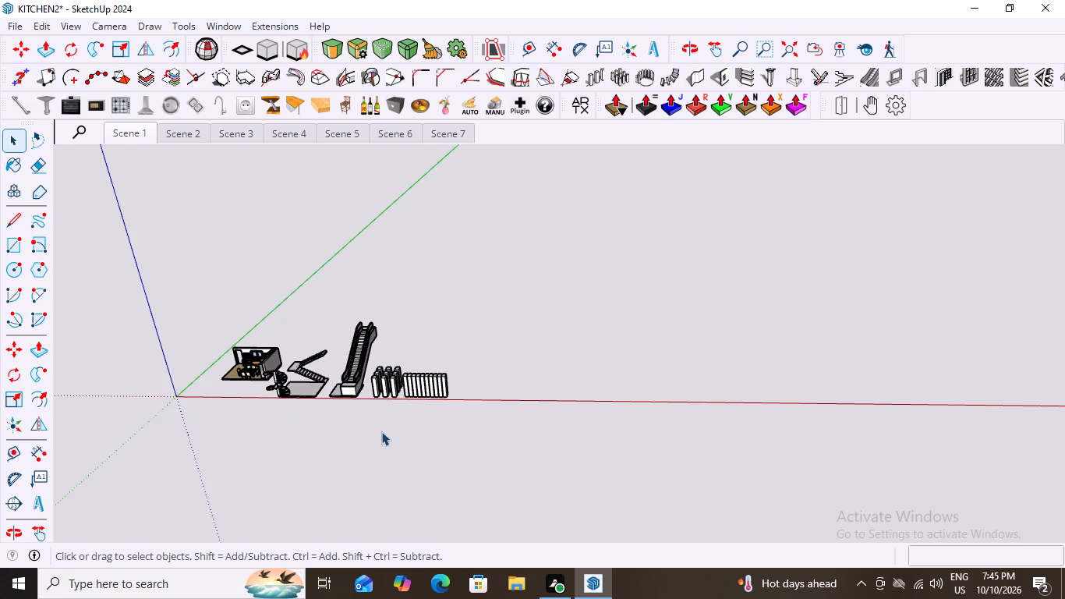
pyautogui.moveTo(438, 428); pyautogui.dragTo(471, 426, button='middle')
pyautogui.scroll(3, 474, 423)
pyautogui.moveTo(437, 398); pyautogui.dragTo(431, 396, button='middle')
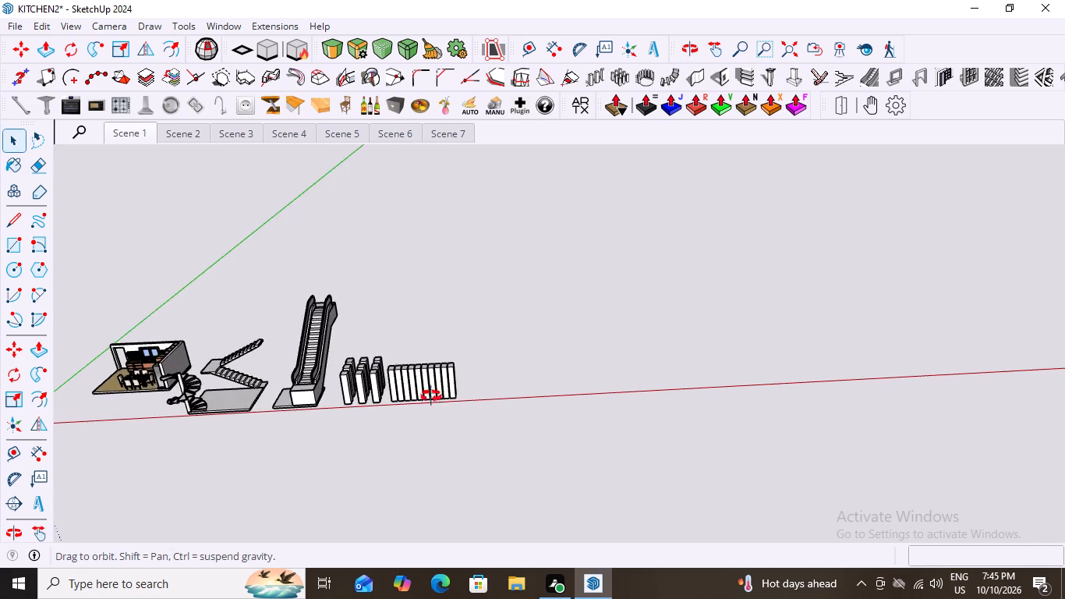
pyautogui.moveTo(431, 396); pyautogui.dragTo(397, 387, button='middle')
pyautogui.scroll(9, 441, 374)
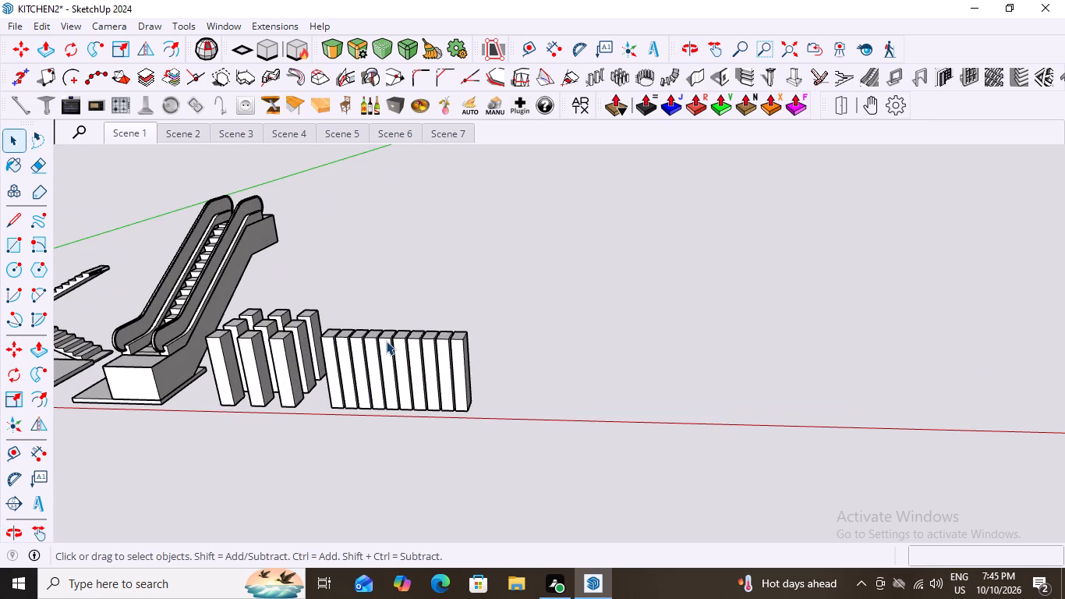
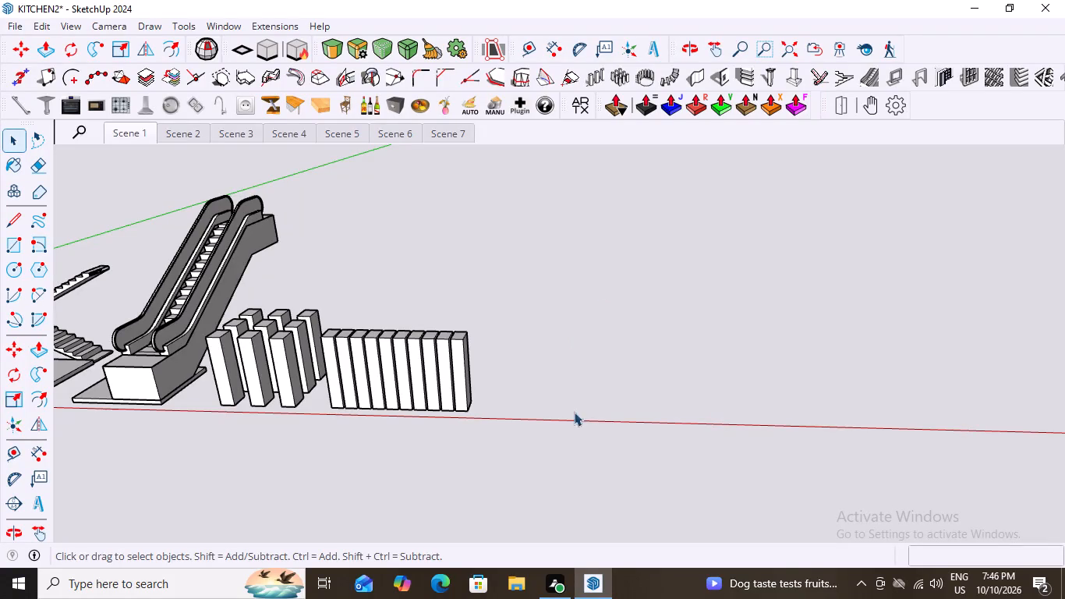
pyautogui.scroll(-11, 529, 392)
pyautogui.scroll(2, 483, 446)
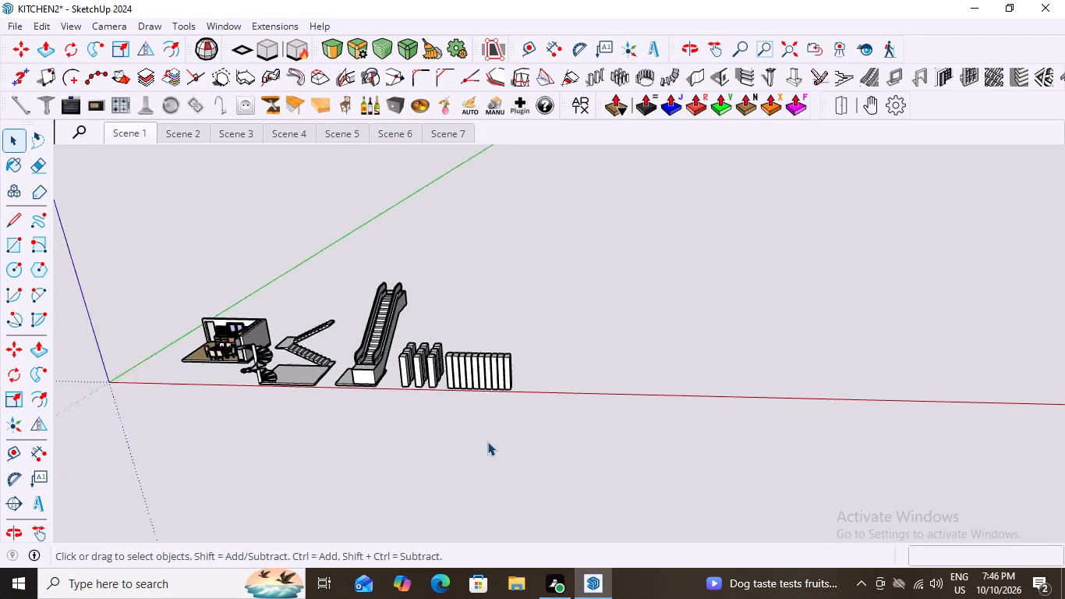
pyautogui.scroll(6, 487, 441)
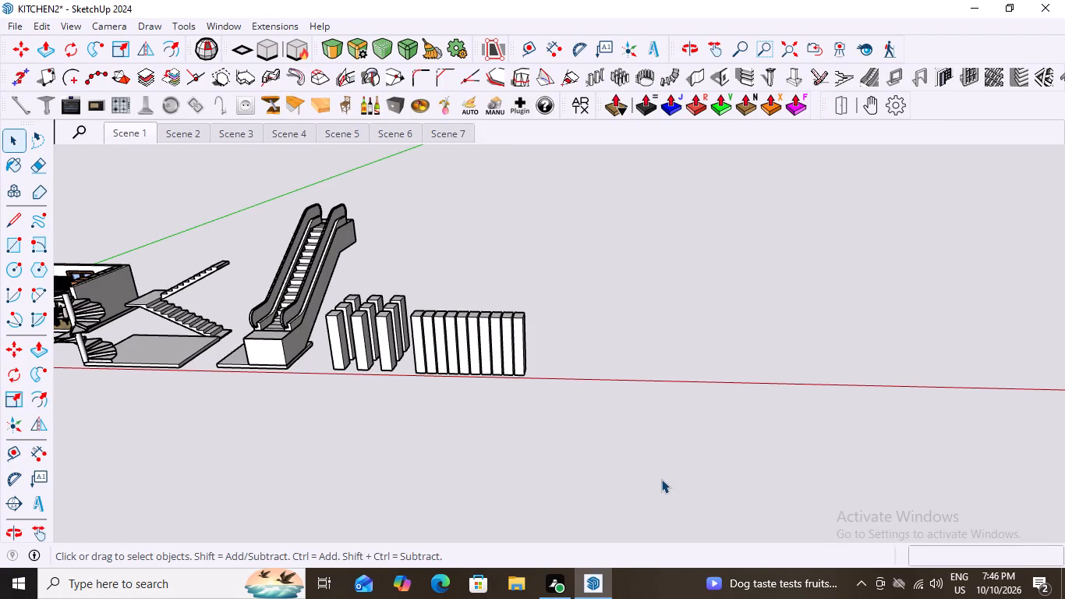
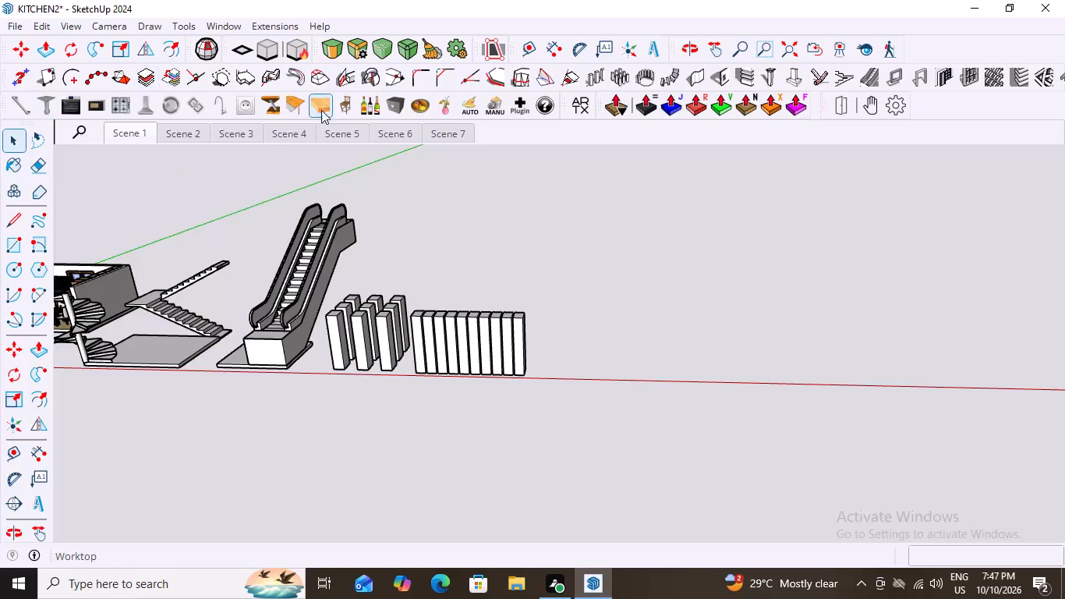
# Look over the row of kitchen, staircases, escalator and column arrays and the free space beyond the last array.
pyautogui.scroll(-4, 322, 167)
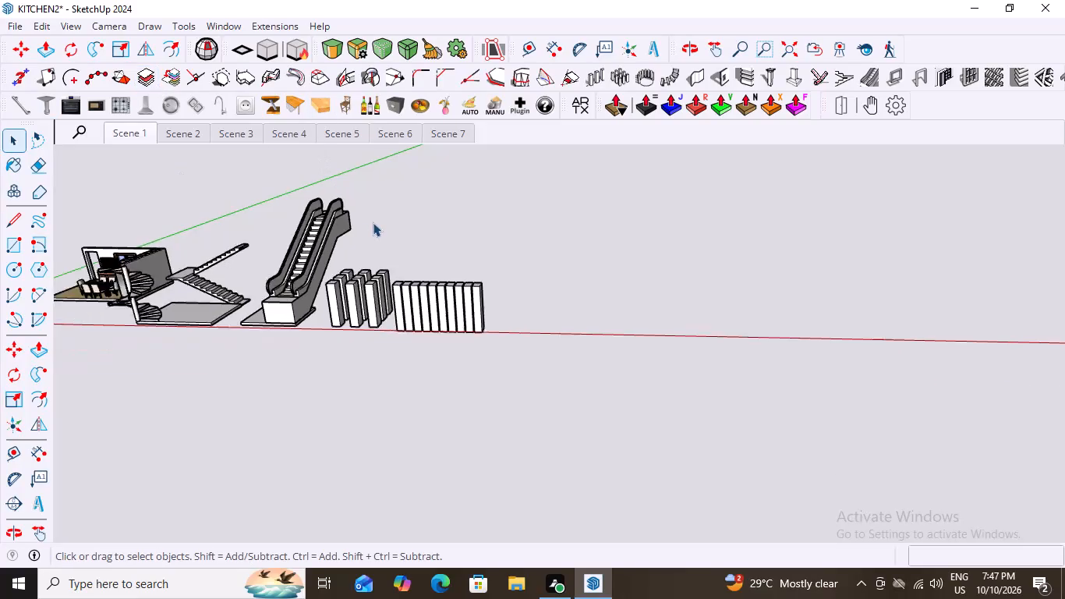
pyautogui.scroll(-5, 373, 222)
pyautogui.scroll(-4, 374, 368)
pyautogui.moveTo(373, 343); pyautogui.dragTo(462, 412, button='middle')
pyautogui.scroll(4, 402, 353)
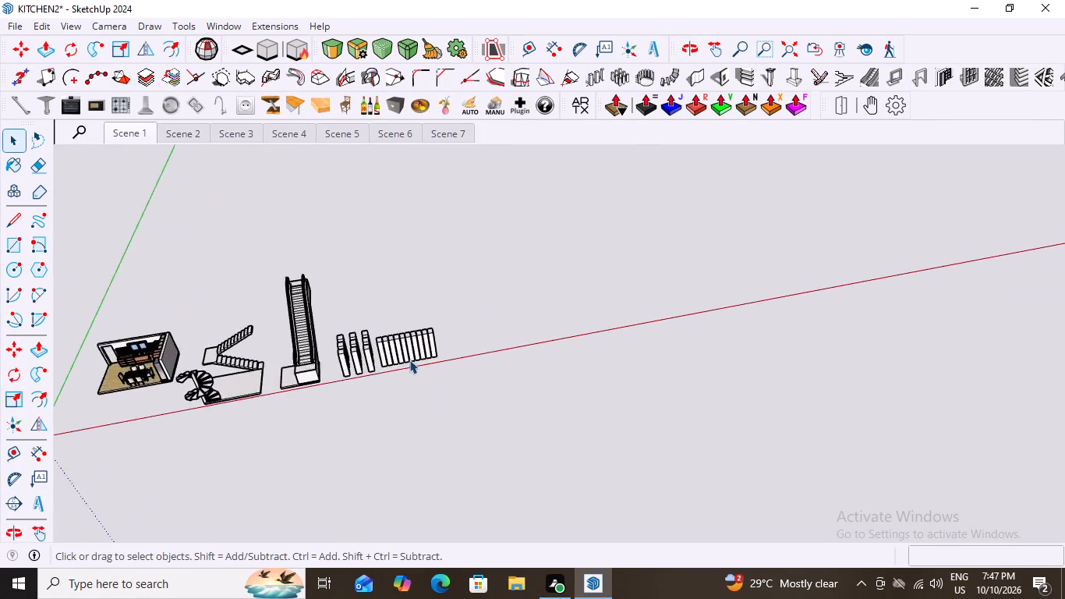
pyautogui.scroll(2, 409, 360)
pyautogui.scroll(1, 327, 325)
pyautogui.moveTo(327, 311); pyautogui.dragTo(326, 296, button='middle')
pyautogui.moveTo(260, 321); pyautogui.dragTo(249, 293, button='middle')
pyautogui.scroll(-3, 543, 405)
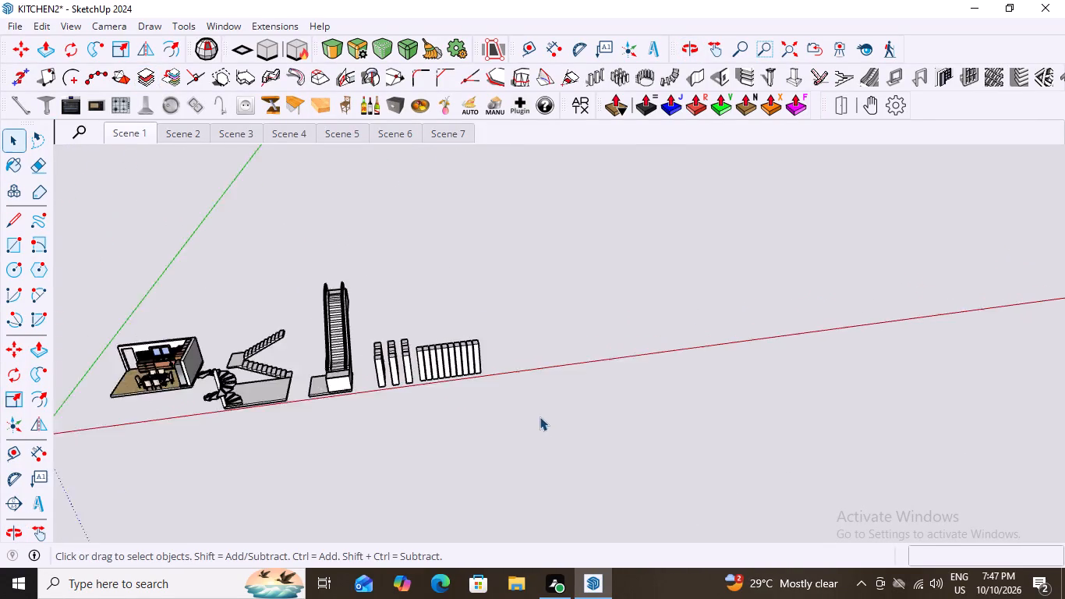
pyautogui.scroll(-6, 540, 416)
pyautogui.moveTo(440, 470); pyautogui.dragTo(450, 408, button='middle')
pyautogui.scroll(6, 450, 408)
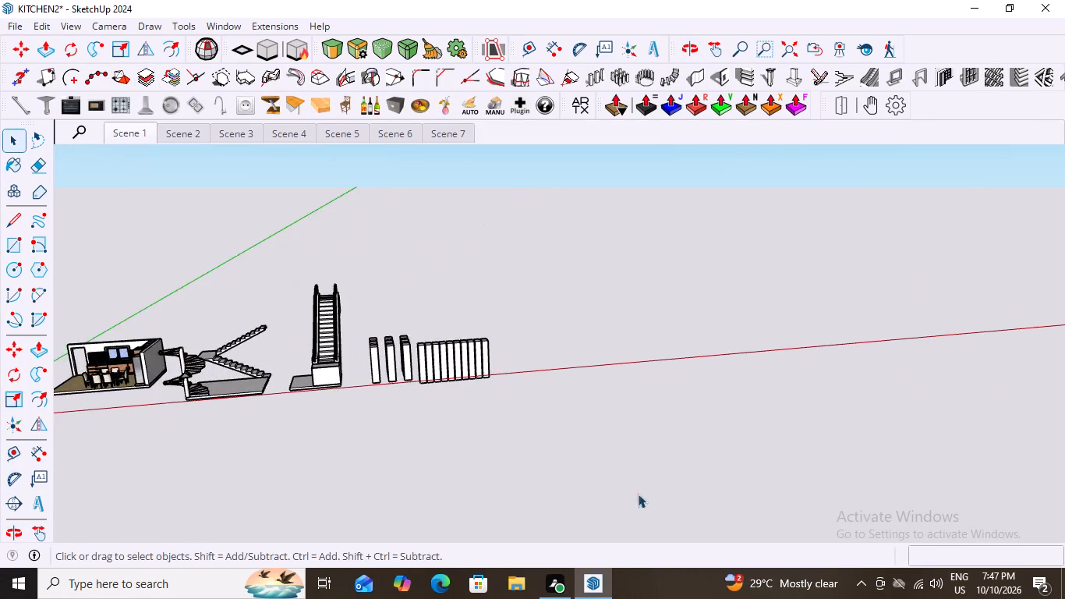
pyautogui.scroll(1, 638, 494)
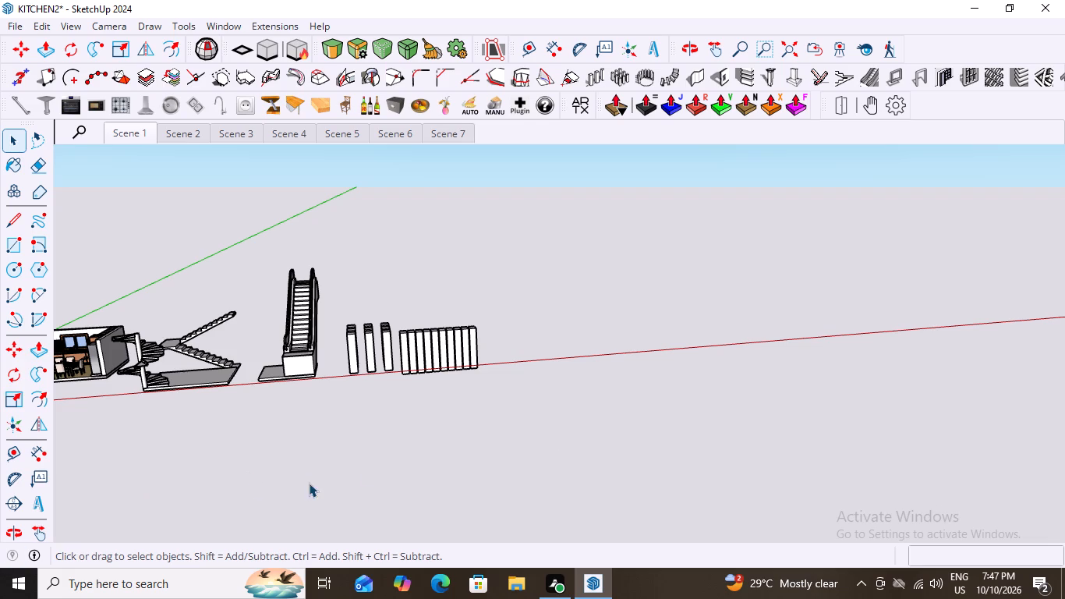
pyautogui.scroll(-7, 390, 446)
pyautogui.moveTo(441, 431); pyautogui.dragTo(348, 521, button='middle')
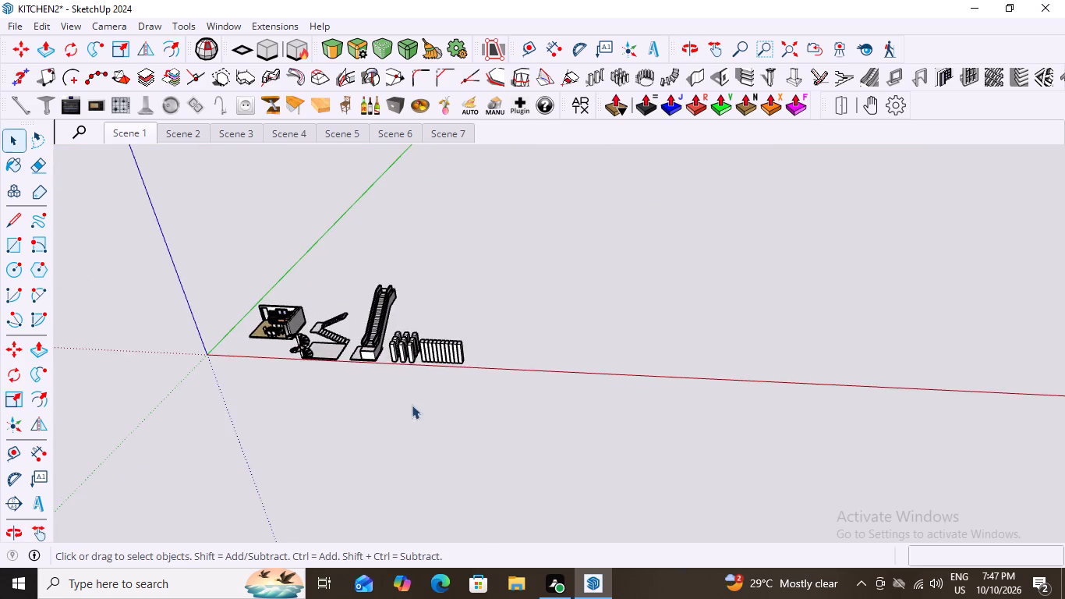
pyautogui.scroll(5, 436, 344)
pyautogui.moveTo(476, 496); pyautogui.dragTo(497, 432, button='middle')
pyautogui.scroll(-7, 491, 432)
pyautogui.scroll(5, 608, 446)
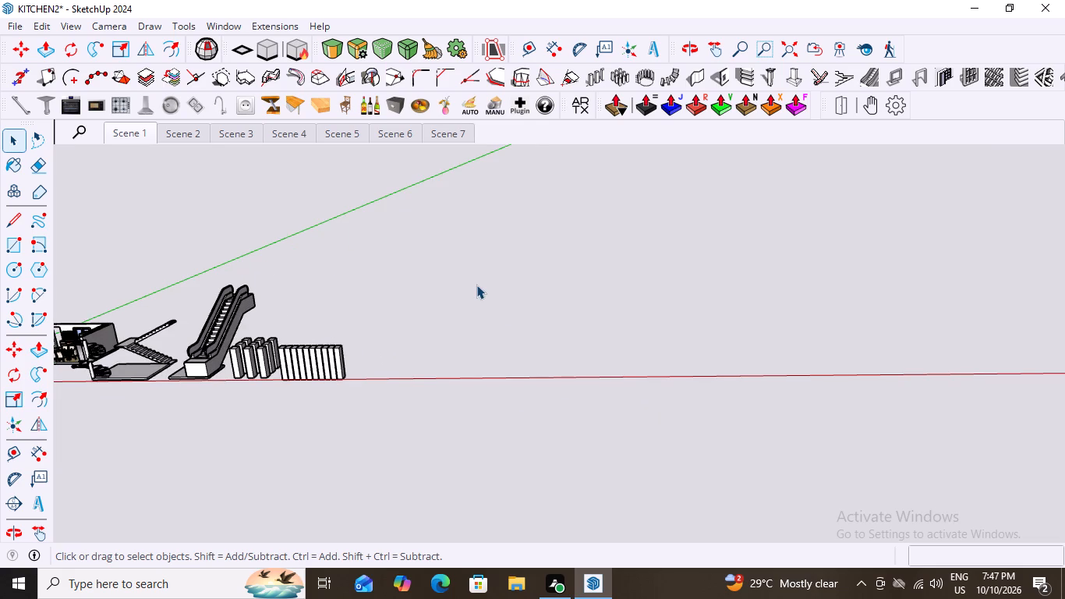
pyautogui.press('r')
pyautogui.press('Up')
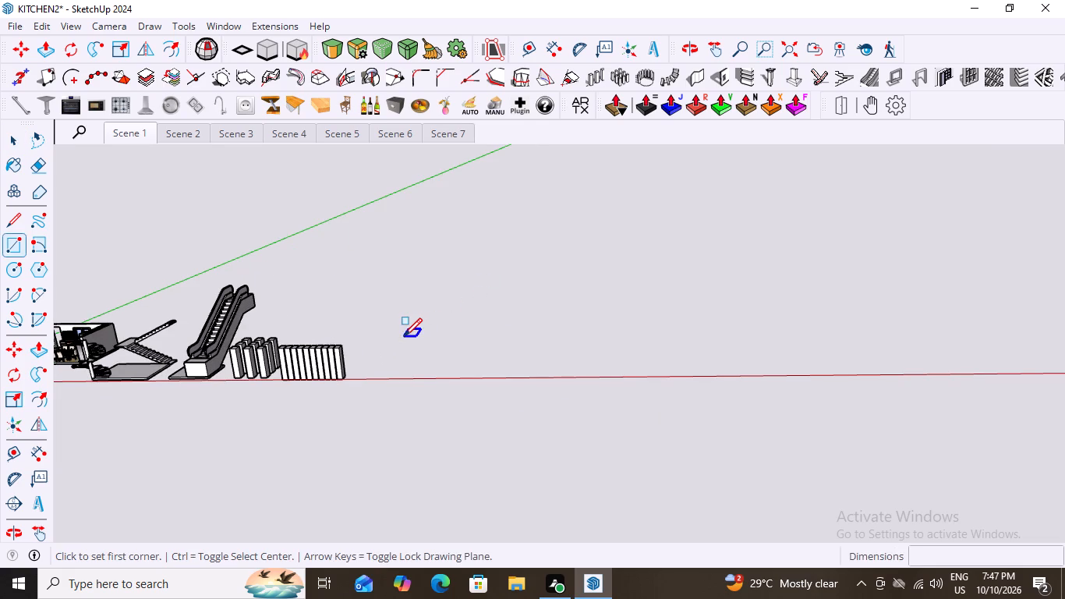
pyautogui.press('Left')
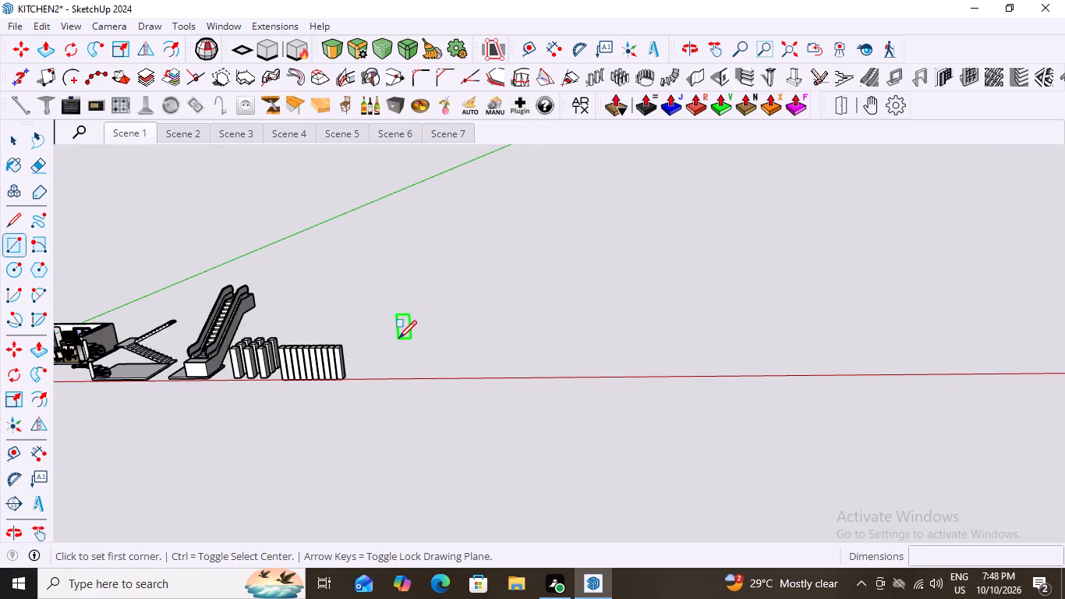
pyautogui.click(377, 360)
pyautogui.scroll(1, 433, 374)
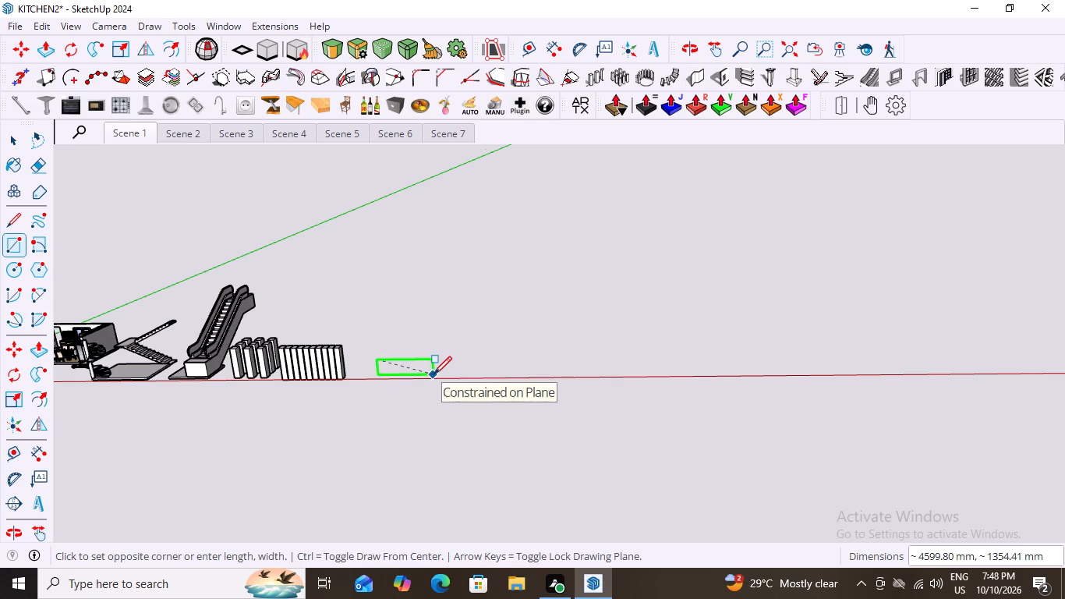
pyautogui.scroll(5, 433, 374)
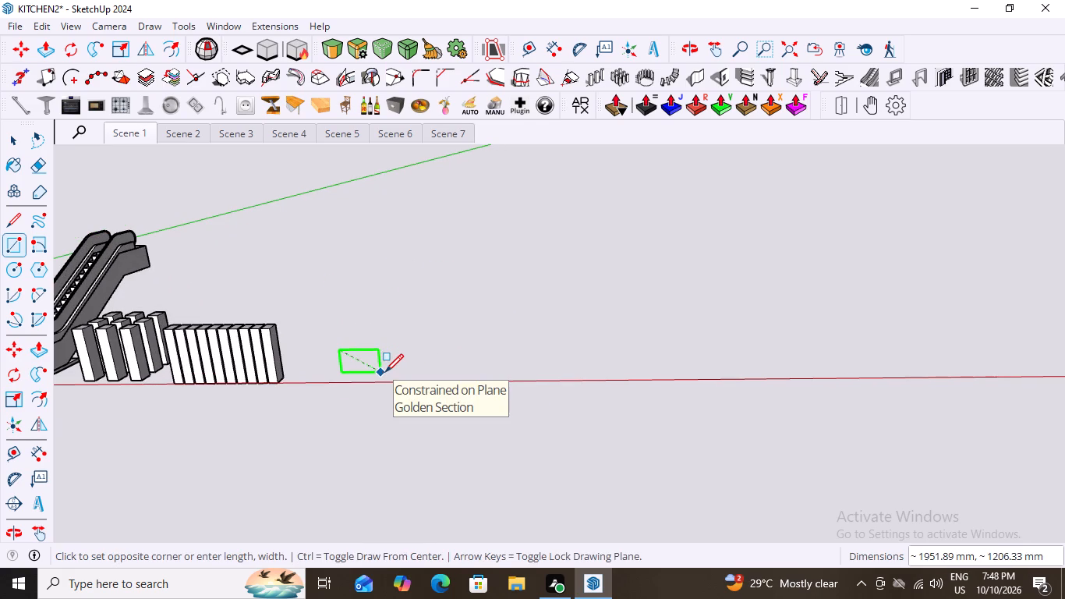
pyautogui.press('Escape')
# Draw an upright rectangle about 2922 mm wide and 4728 mm high, facing the green axis, beyond the last column array.
pyautogui.scroll(-7, 586, 363)
pyautogui.scroll(2, 402, 374)
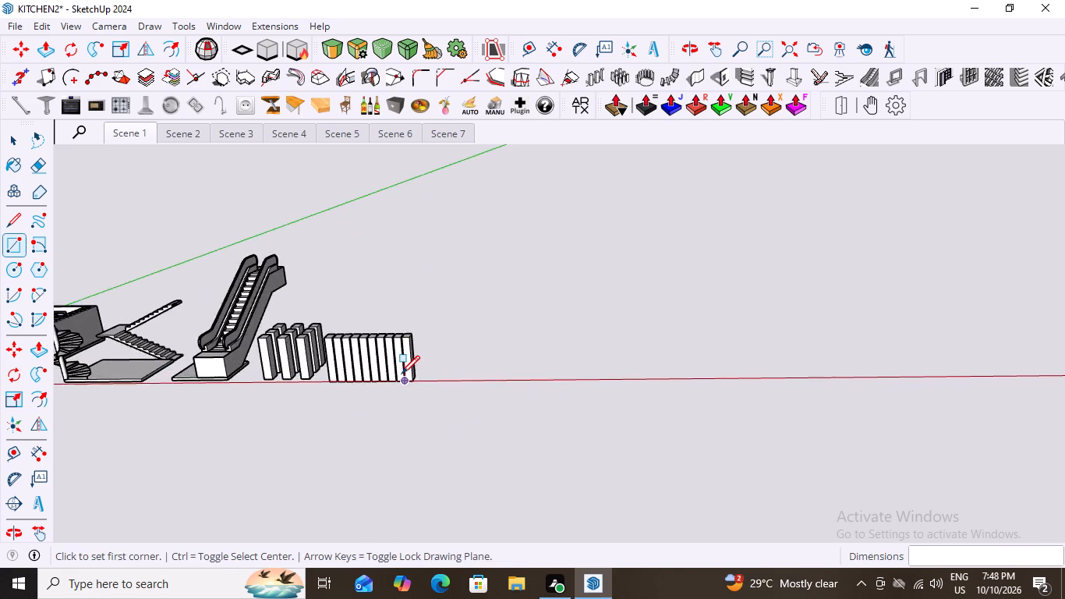
pyautogui.scroll(8, 402, 374)
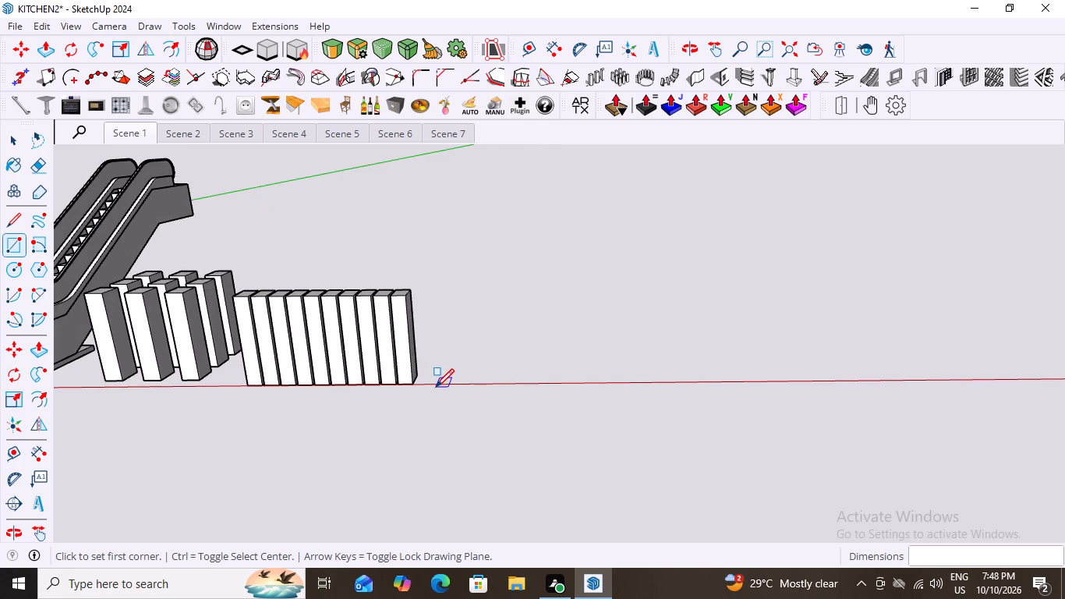
pyautogui.press('Left')
pyautogui.click(445, 281)
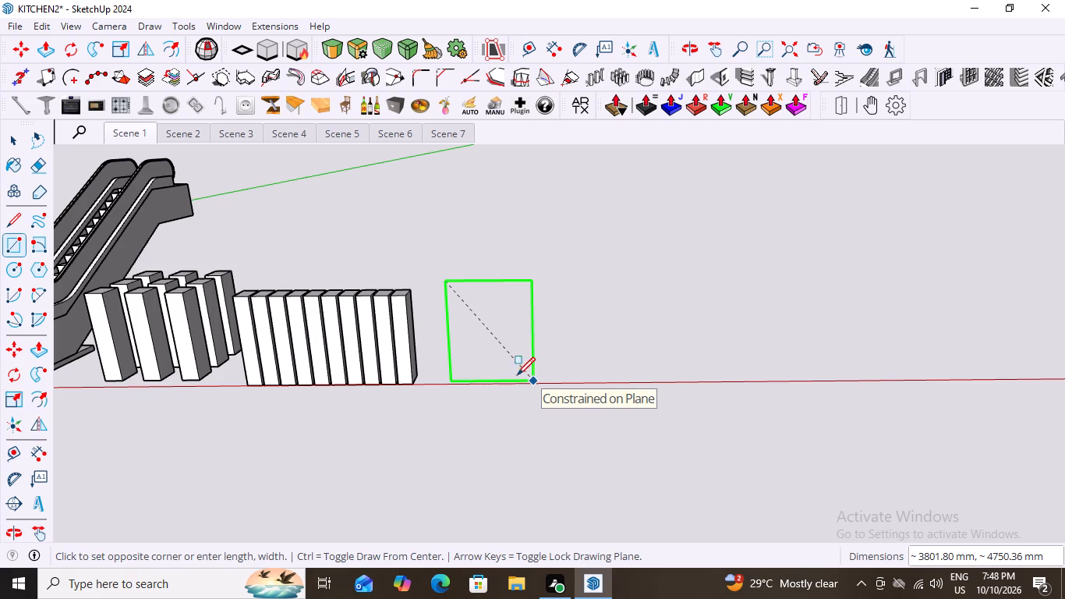
pyautogui.scroll(2, 511, 377)
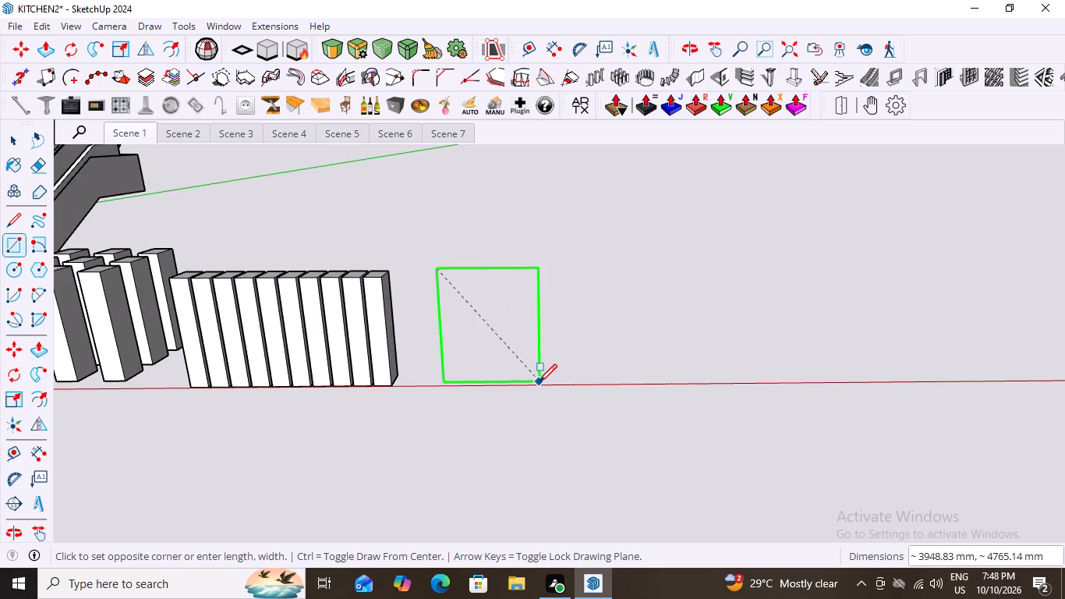
pyautogui.click(515, 377)
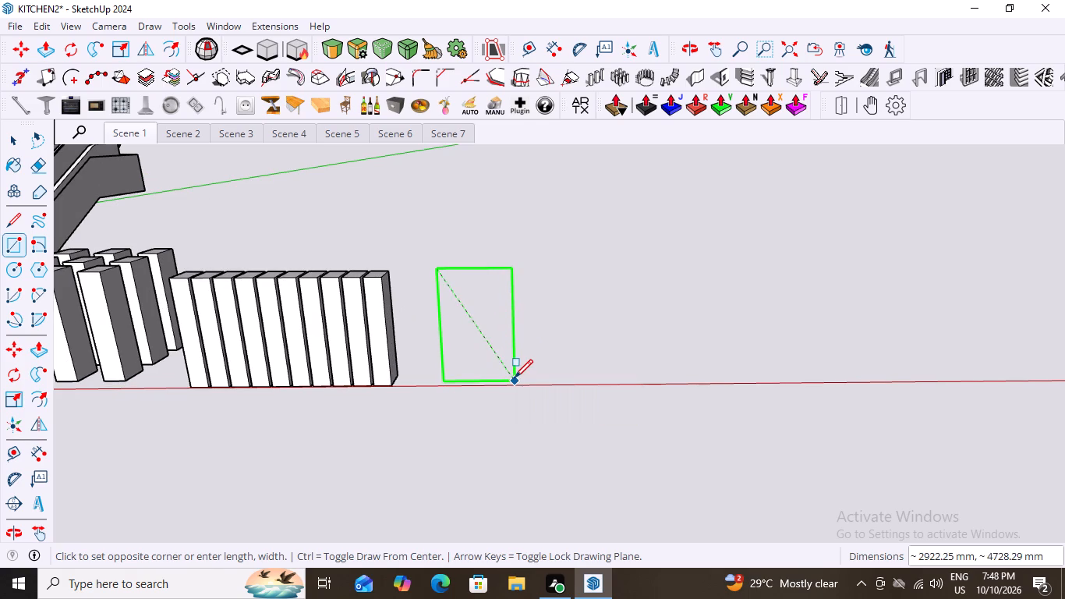
pyautogui.press('space')
# Make the upright rectangle's face and its edges into a group.
pyautogui.scroll(-5, 616, 385)
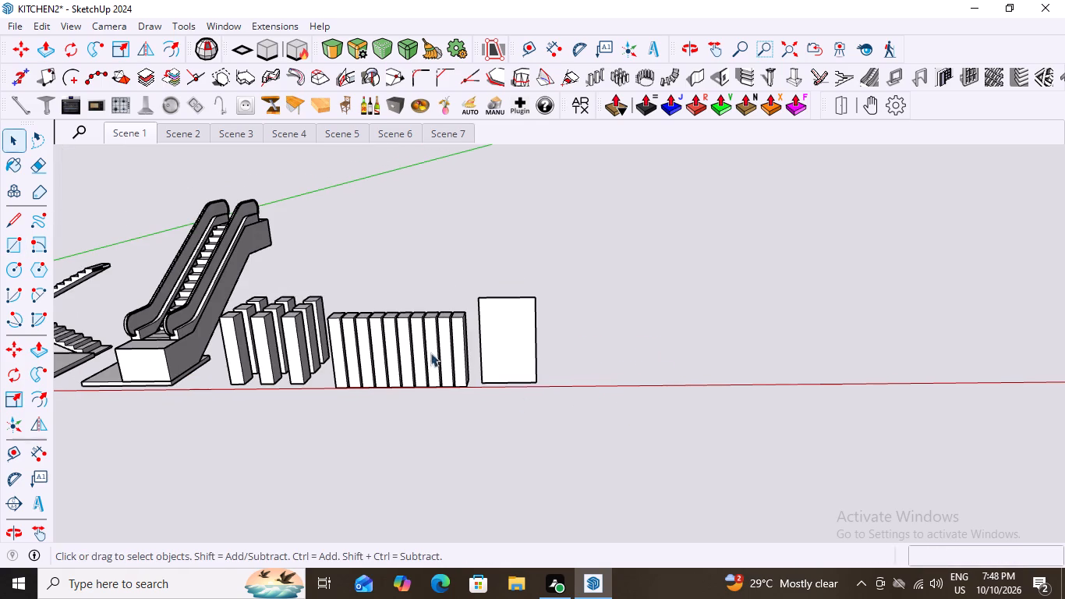
pyautogui.scroll(5, 439, 353)
pyautogui.scroll(-3, 511, 348)
pyautogui.scroll(3, 430, 380)
pyautogui.click(537, 336)
pyautogui.scroll(-3, 480, 440)
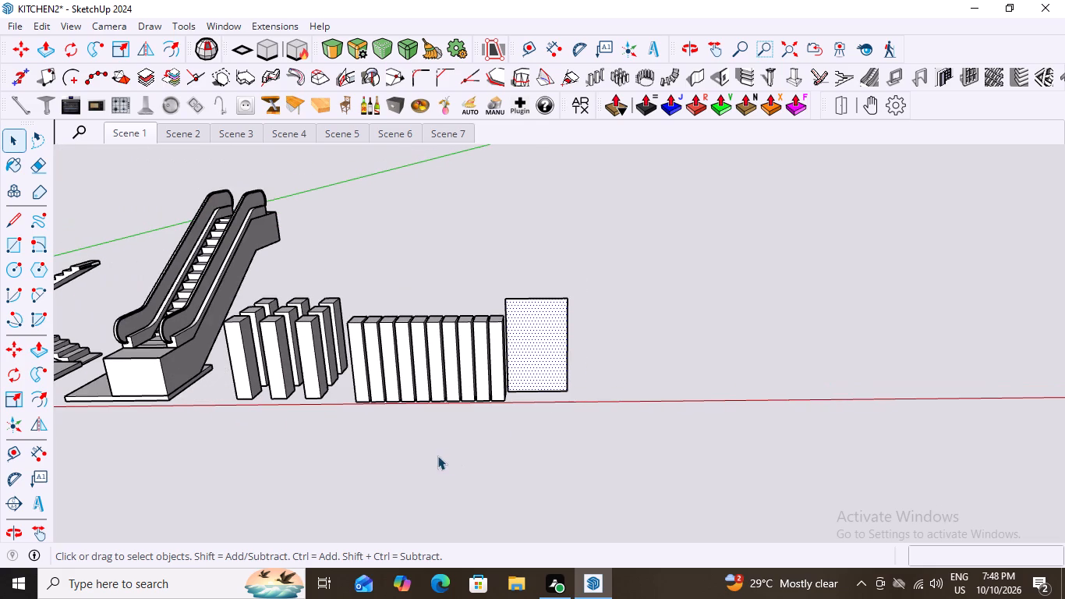
pyautogui.moveTo(540, 347); pyautogui.dragTo(503, 366, button='middle')
pyautogui.scroll(2, 548, 331)
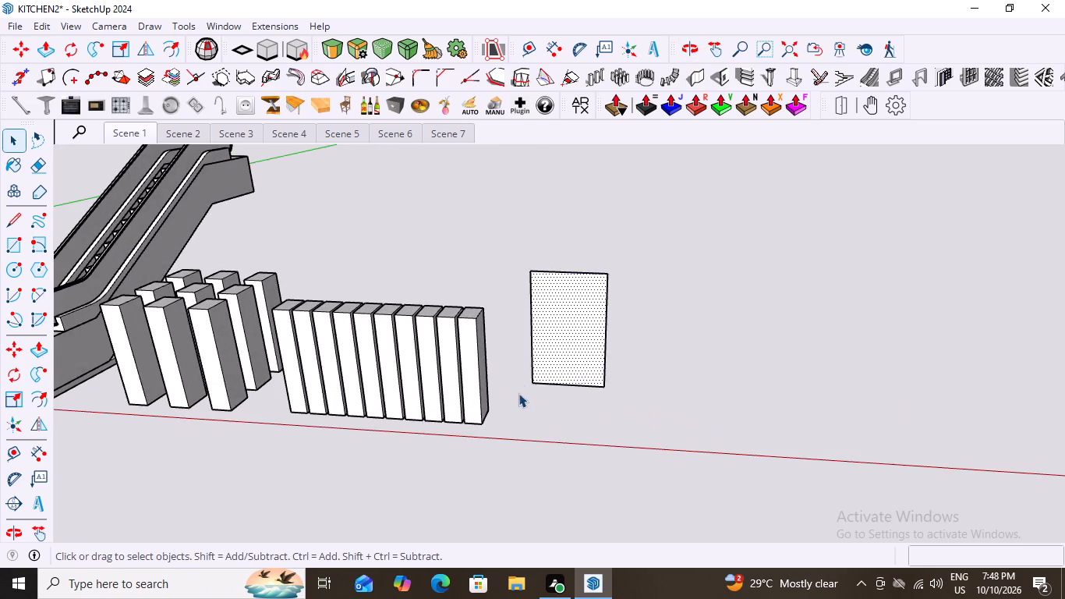
pyautogui.moveTo(522, 394); pyautogui.dragTo(540, 394, button='middle')
pyautogui.doubleClick(546, 308)
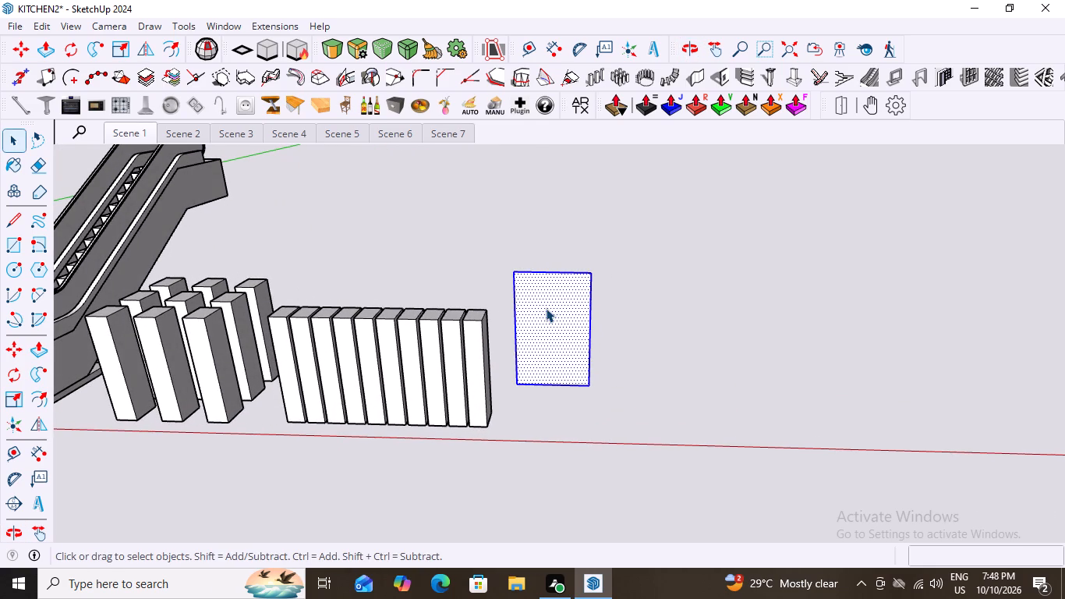
pyautogui.scroll(1, 546, 308)
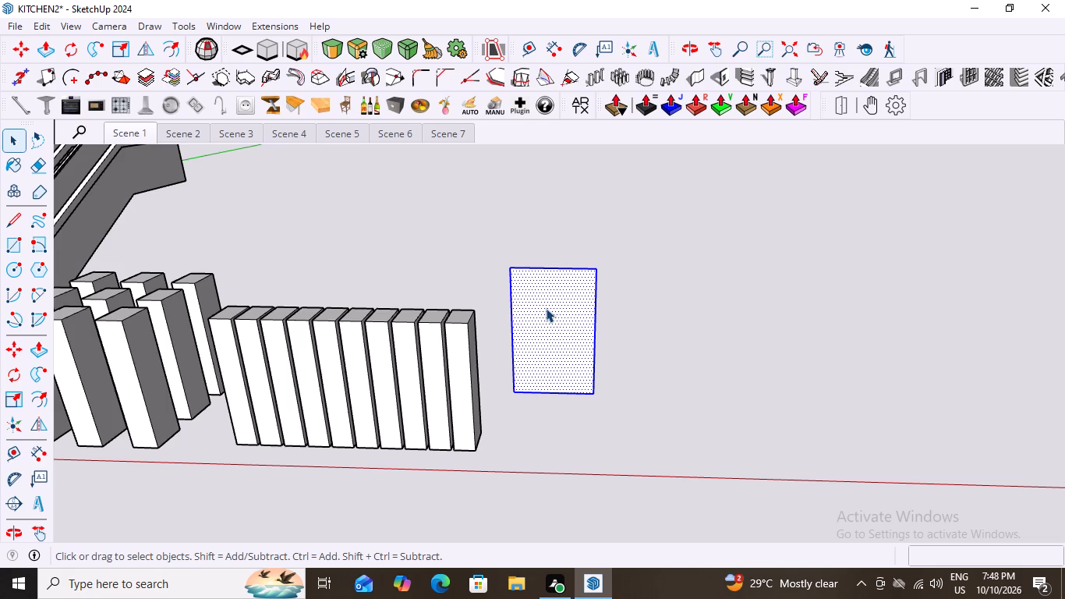
pyautogui.doubleClick(546, 308)
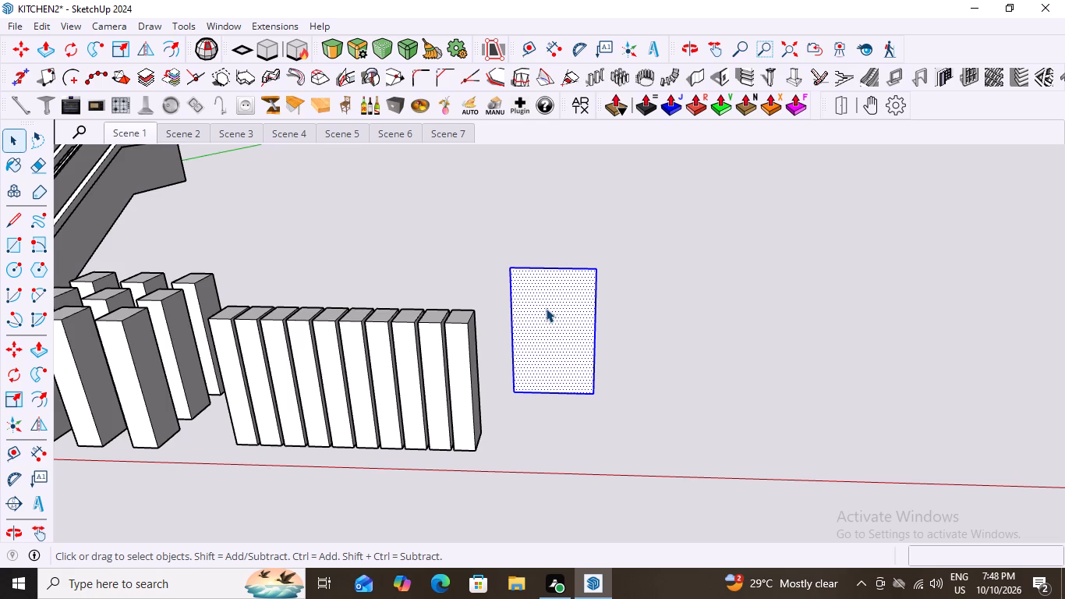
pyautogui.click(546, 308)
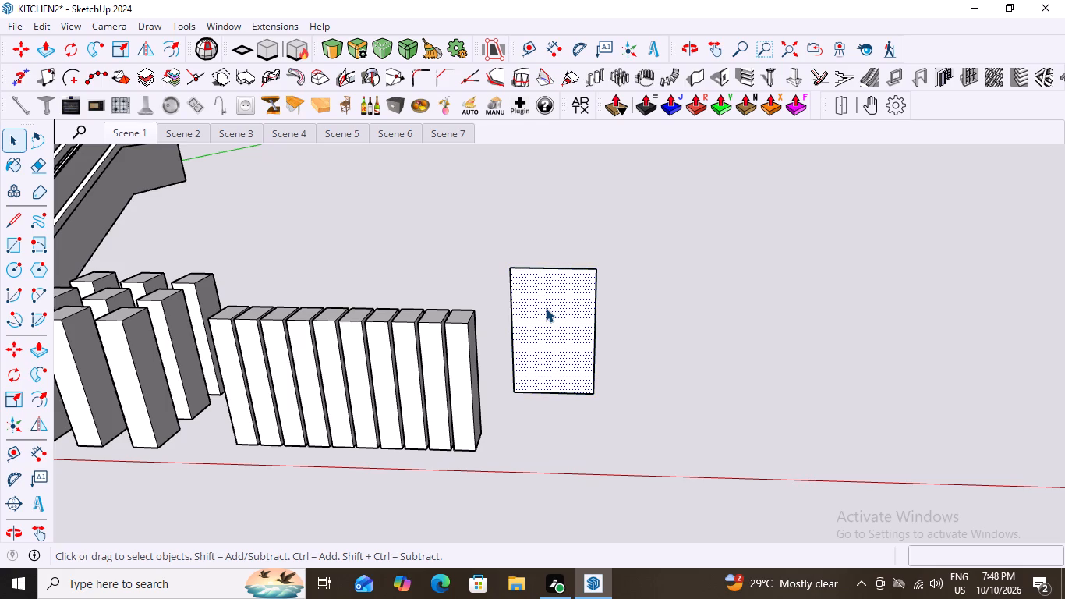
pyautogui.doubleClick(546, 308)
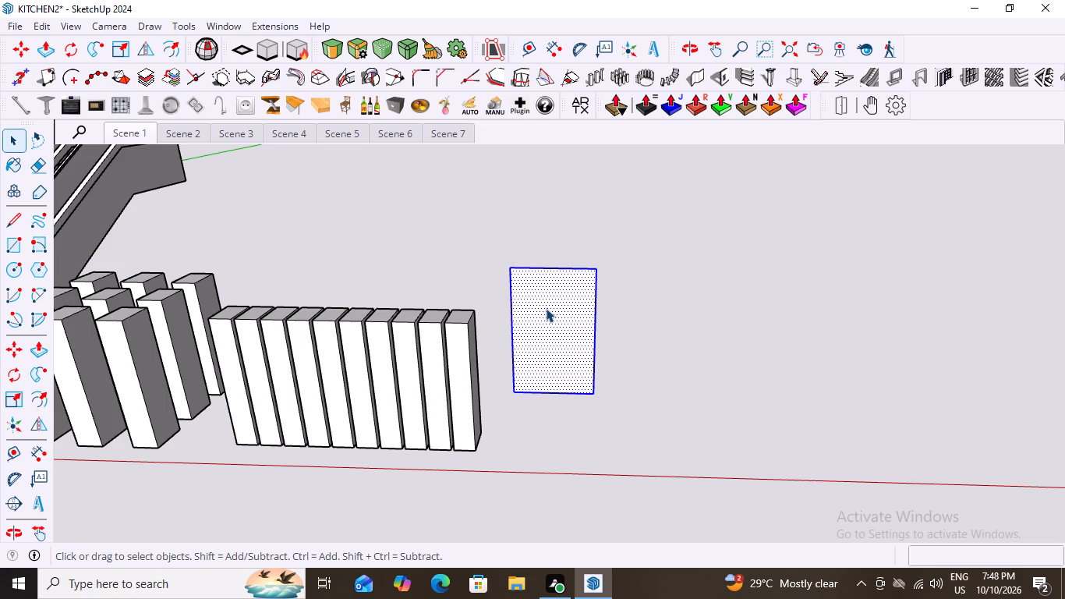
pyautogui.rightClick(546, 308)
pyautogui.click(603, 153)
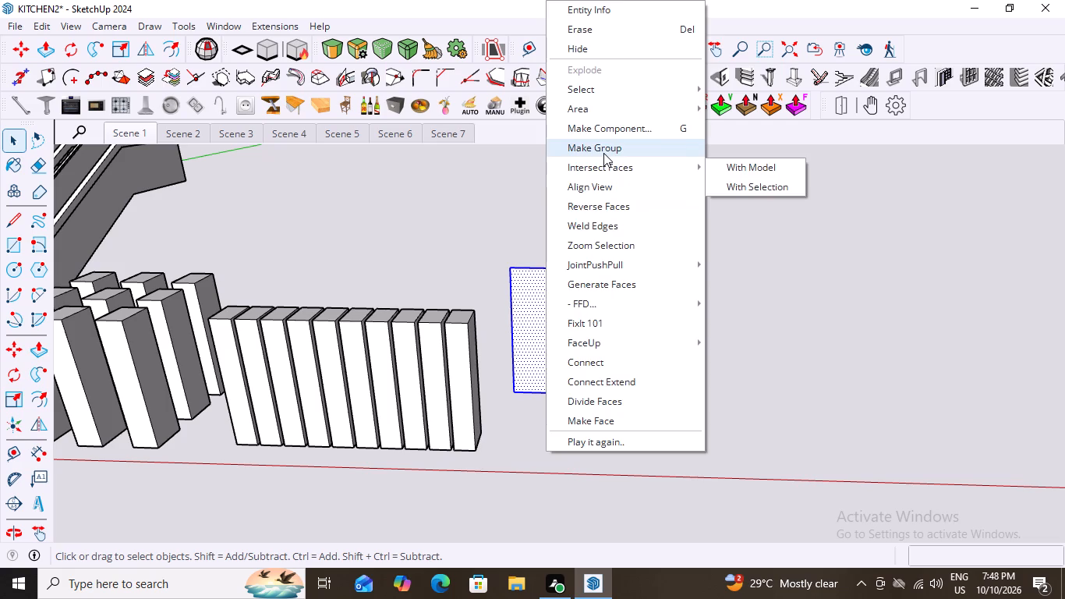
# Push/Pull the grouped rectangle's face out about 1500 mm into an upright box, and leave the group.
pyautogui.doubleClick(558, 331)
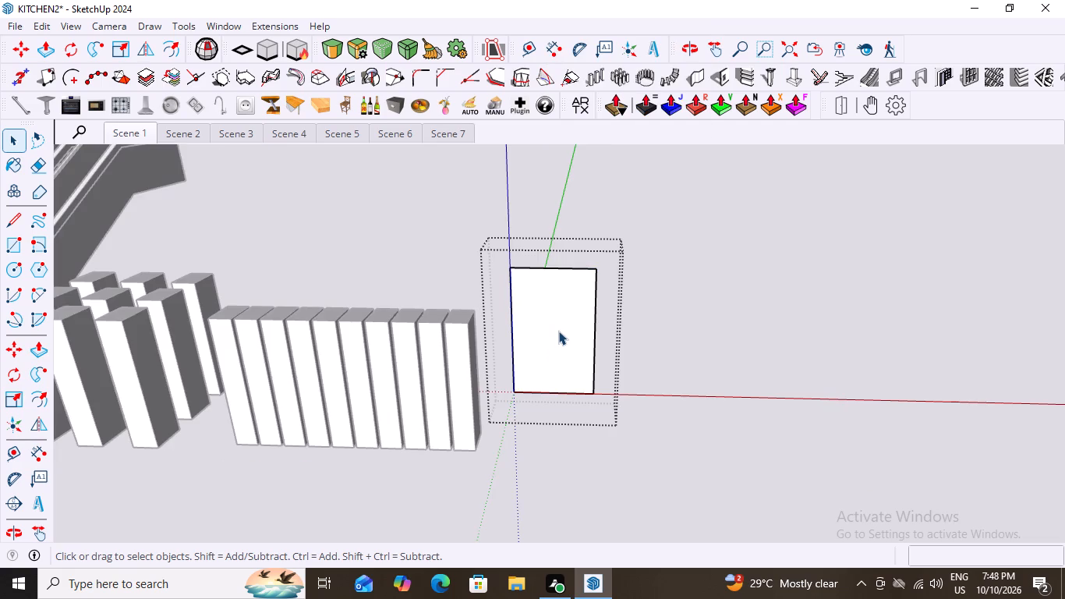
pyautogui.click(558, 331)
pyautogui.press('p')
pyautogui.click(562, 325)
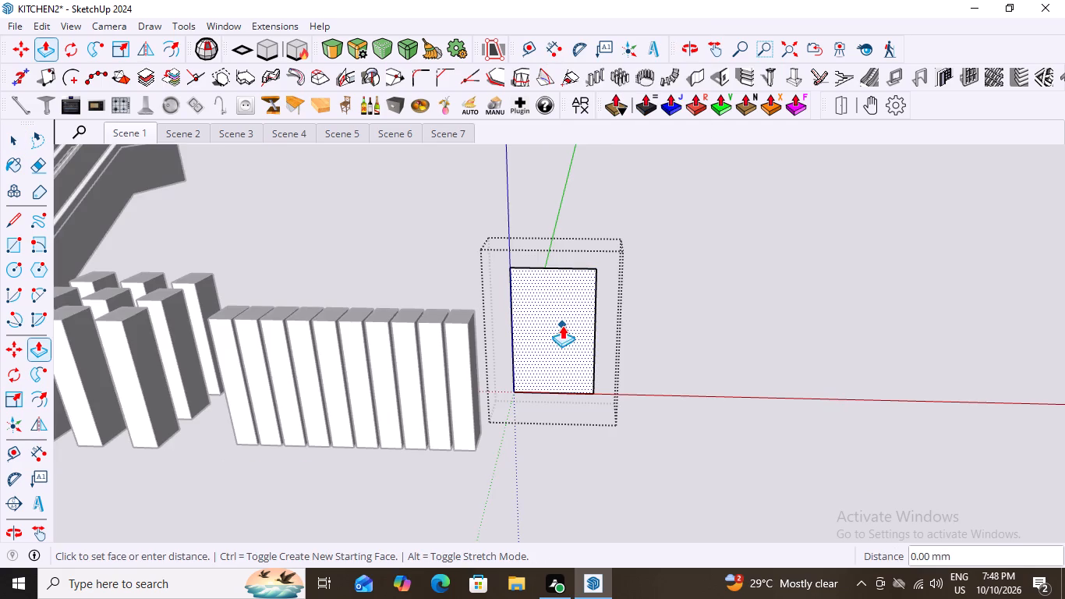
pyautogui.moveTo(678, 326); pyautogui.dragTo(469, 400, button='middle')
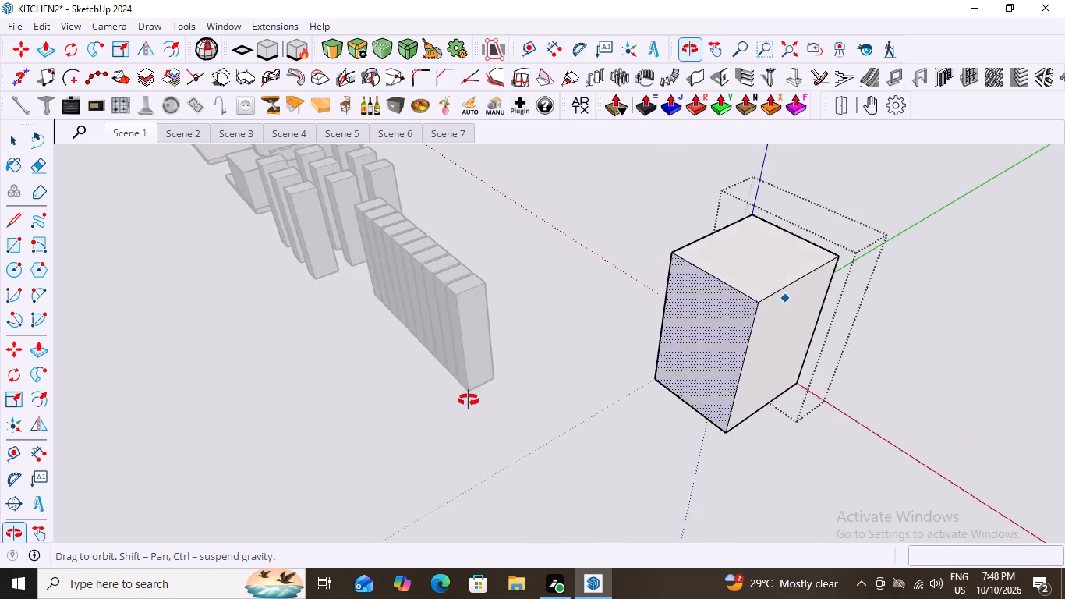
pyautogui.moveTo(469, 400); pyautogui.dragTo(528, 356, button='middle')
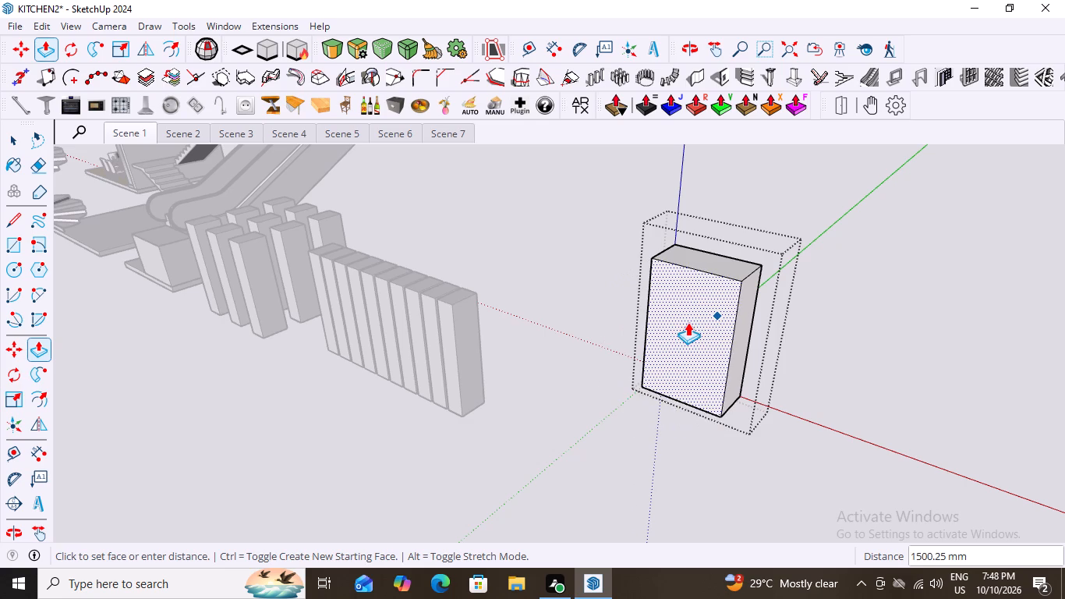
pyautogui.click(688, 322)
pyautogui.scroll(-6, 536, 423)
pyautogui.middleClick(525, 425)
pyautogui.moveTo(501, 458); pyautogui.dragTo(662, 406, button='middle')
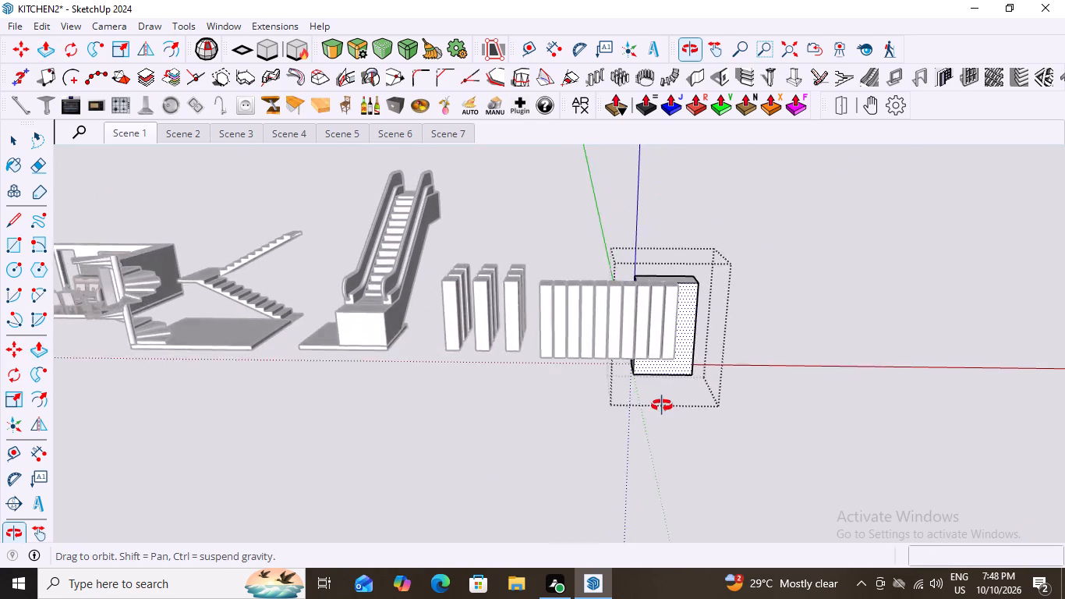
pyautogui.moveTo(662, 406); pyautogui.dragTo(653, 371, button='middle')
pyautogui.press('space')
pyautogui.doubleClick(504, 436)
# Move the upright box group about 3842 mm toward the red axis, into the free space beyond the last column array.
pyautogui.scroll(-3, 501, 459)
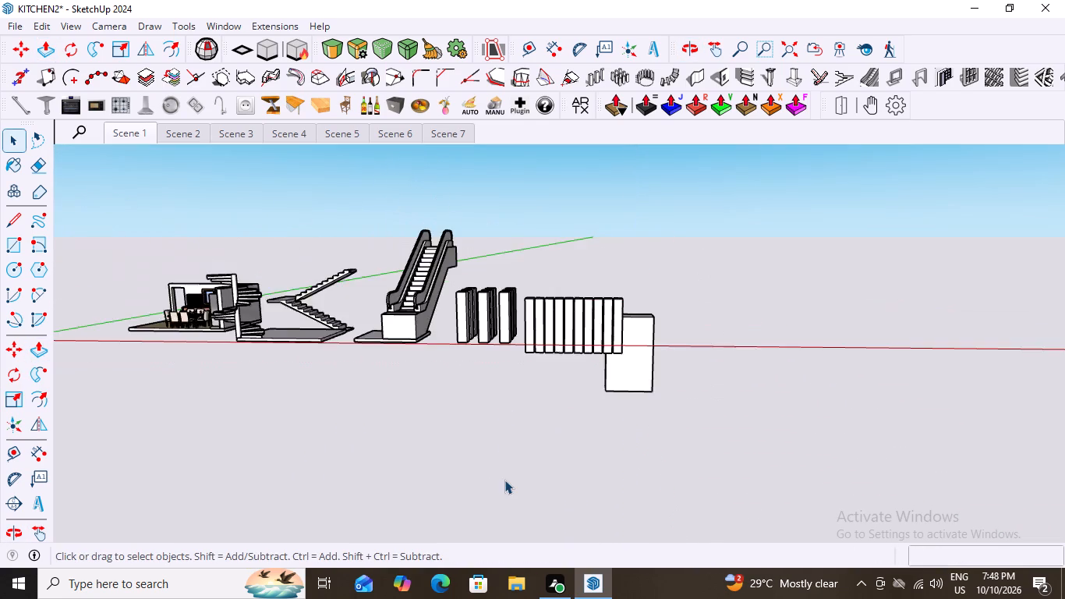
pyautogui.scroll(-4, 504, 480)
pyautogui.moveTo(514, 475); pyautogui.dragTo(511, 572, button='middle')
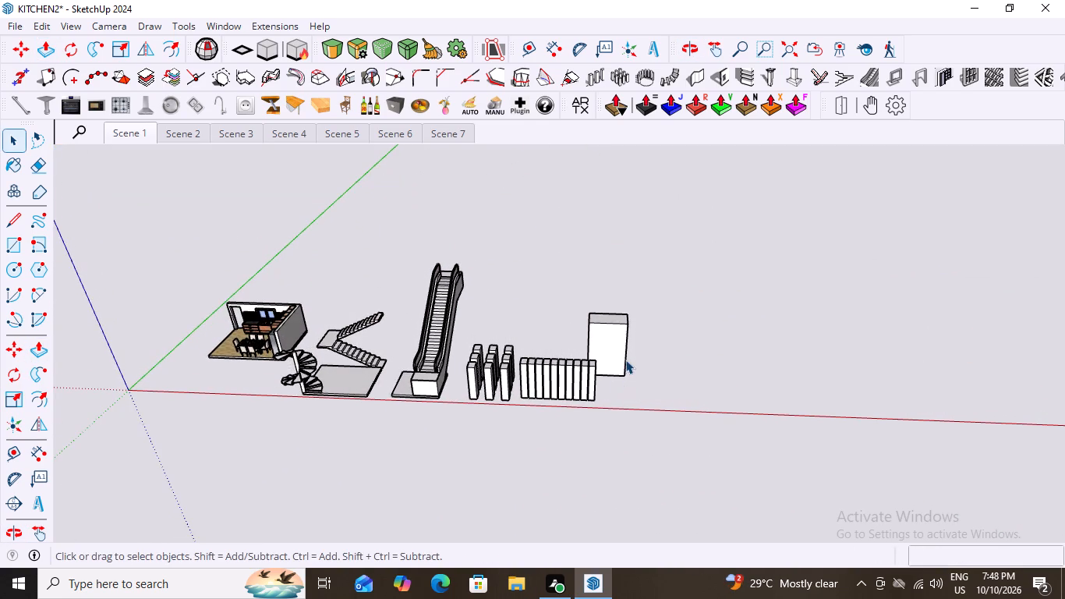
pyautogui.scroll(2, 610, 390)
pyautogui.click(616, 328)
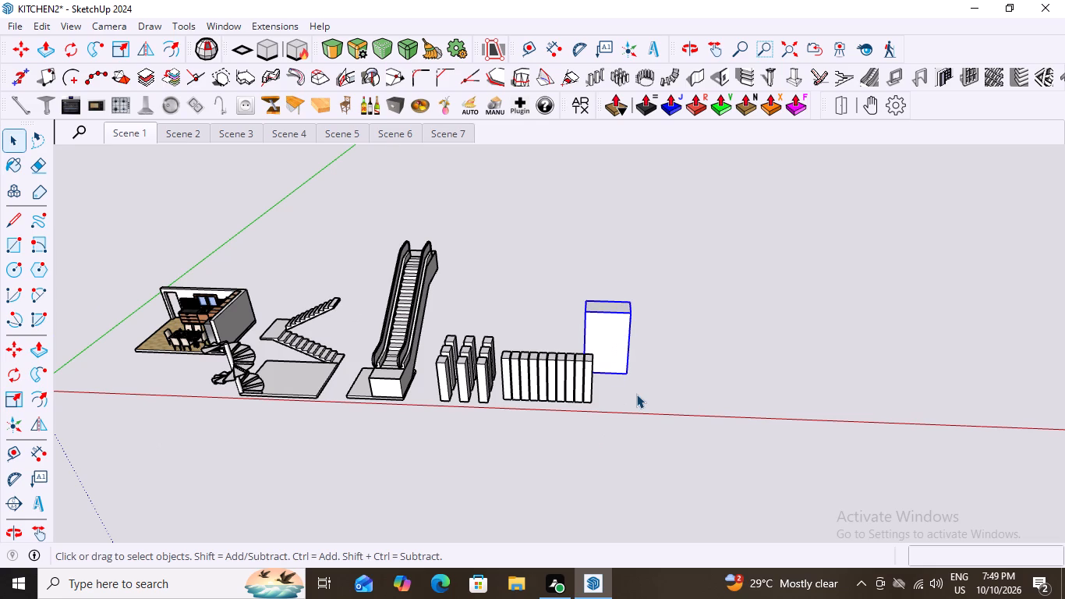
pyautogui.press('m')
pyautogui.click(632, 377)
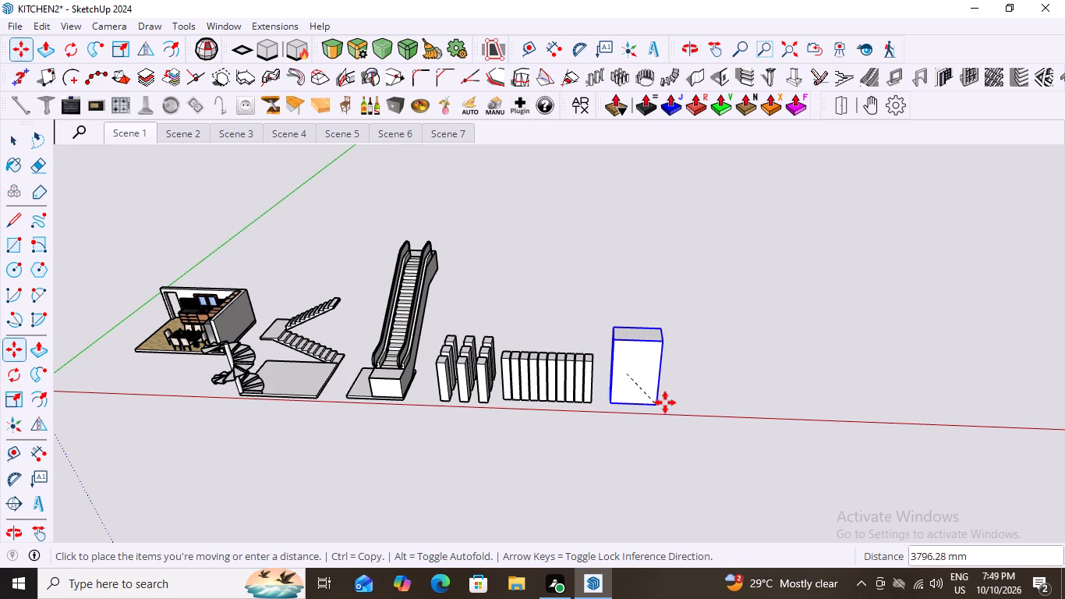
pyautogui.press('Up')
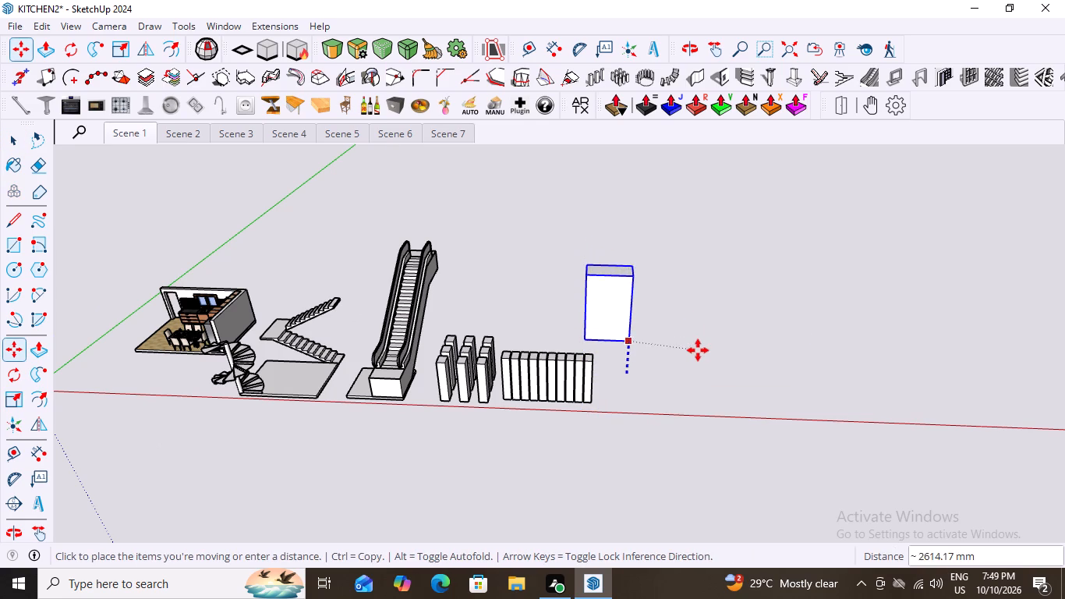
pyautogui.press('Up')
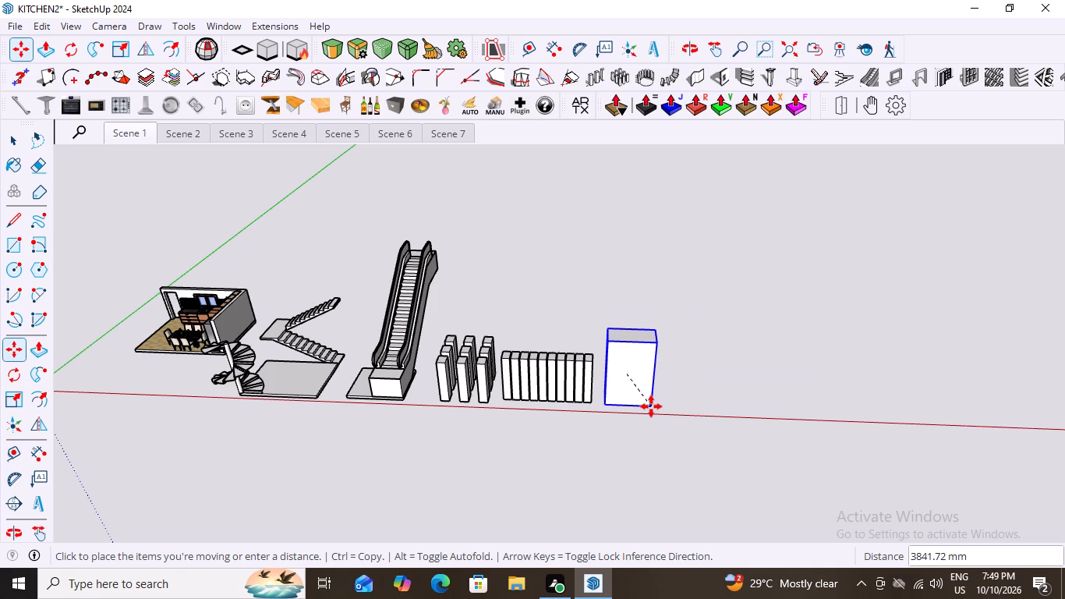
pyautogui.click(651, 406)
# Move the box group straight up about 1351 mm to level its base with the bottom of the last column, and deselect it.
pyautogui.scroll(8, 603, 436)
pyautogui.moveTo(603, 424); pyautogui.dragTo(626, 345, button='middle')
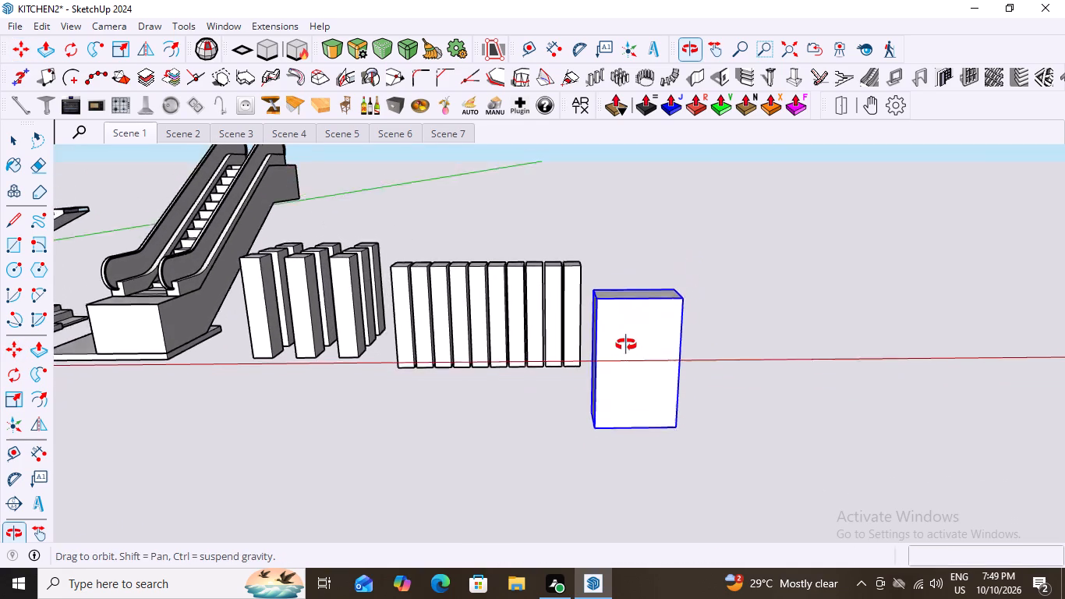
pyautogui.moveTo(626, 345); pyautogui.dragTo(626, 398, button='middle')
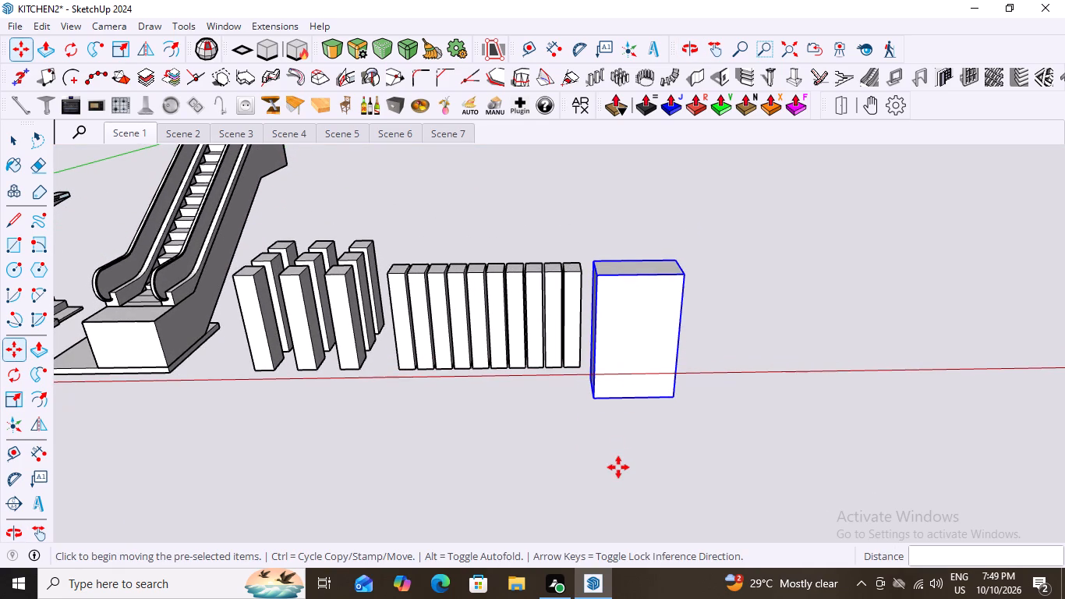
pyautogui.click(594, 400)
pyautogui.press('Up')
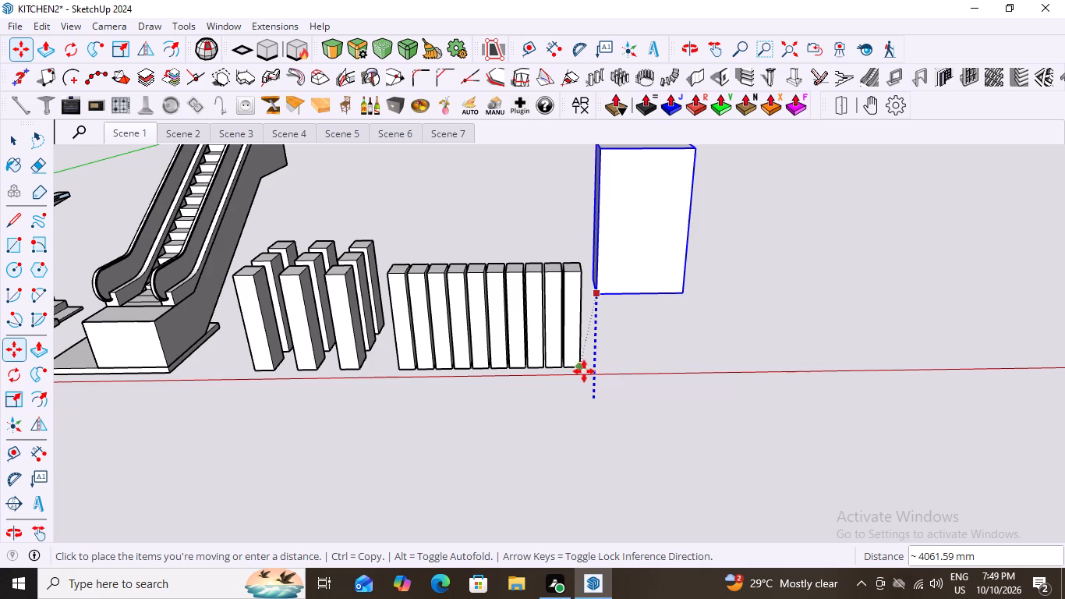
pyautogui.scroll(5, 589, 374)
pyautogui.click(586, 362)
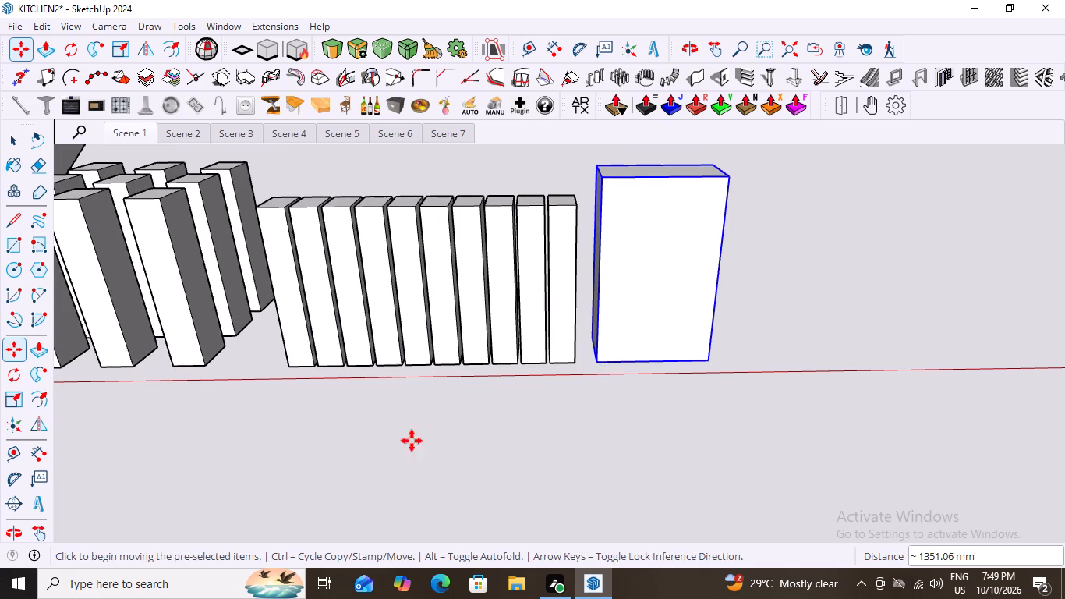
pyautogui.scroll(-7, 383, 430)
pyautogui.press('space')
pyautogui.click(634, 380)
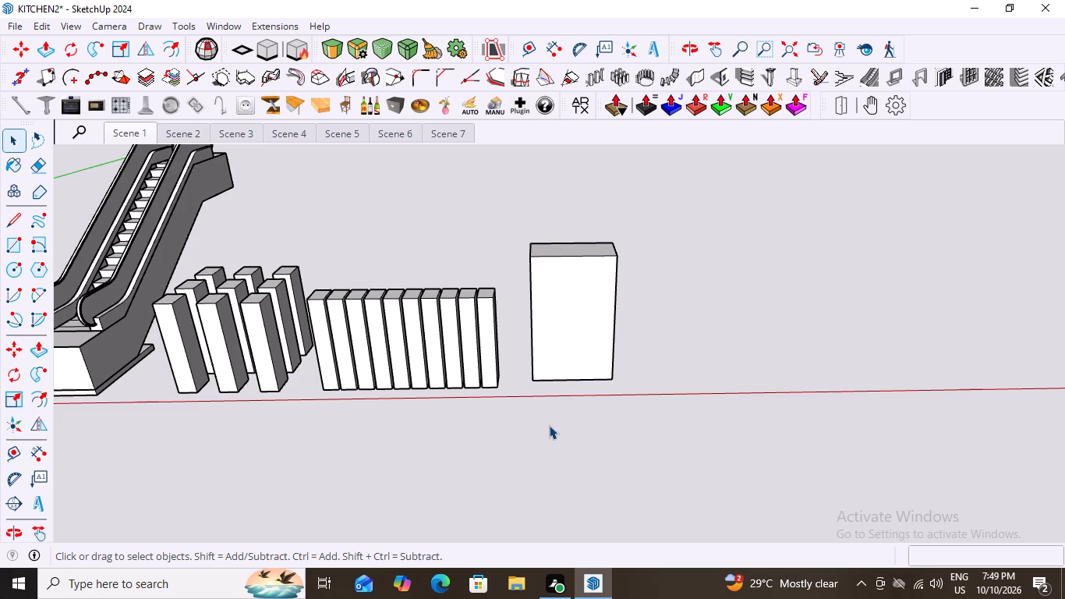
# Look over the moved box, the row of models and the free space beyond the box.
pyautogui.scroll(-5, 310, 443)
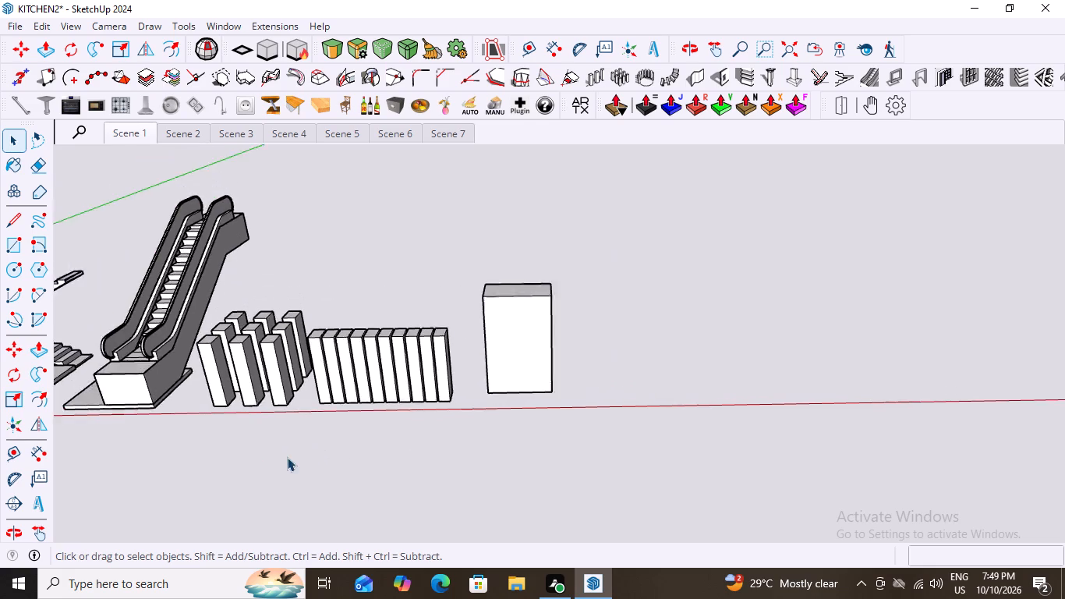
pyautogui.scroll(-2, 287, 457)
pyautogui.scroll(5, 491, 385)
pyautogui.scroll(-3, 491, 385)
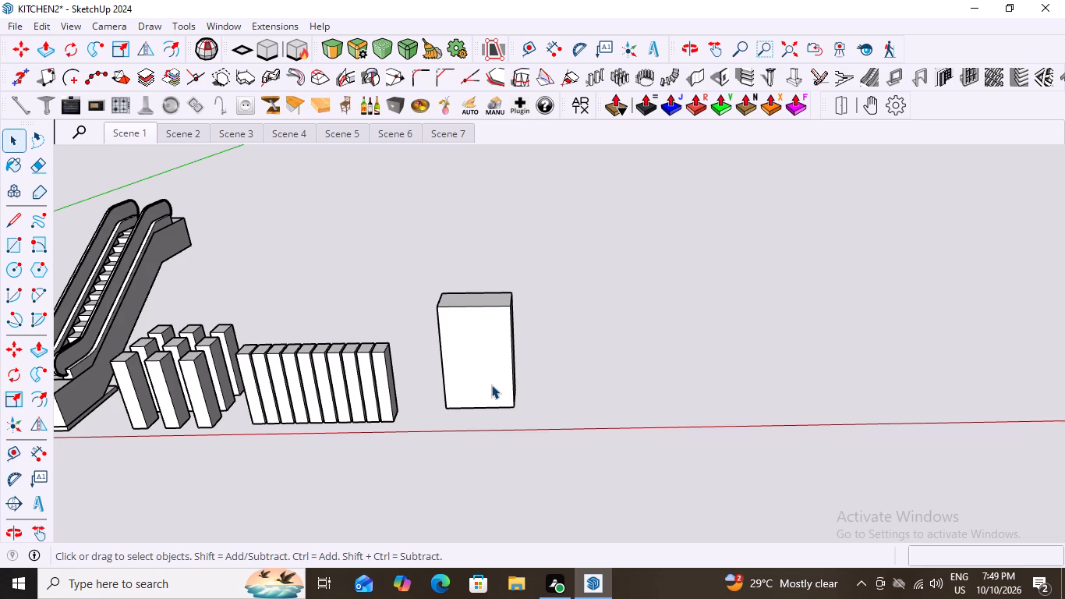
pyautogui.scroll(-3, 429, 402)
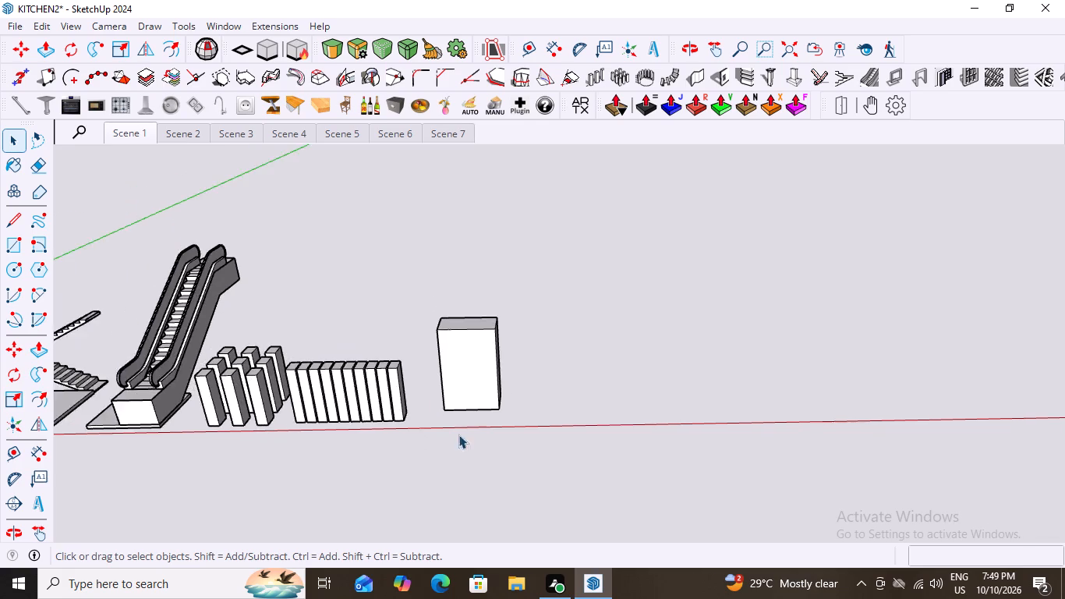
pyautogui.scroll(-3, 458, 434)
pyautogui.scroll(5, 465, 419)
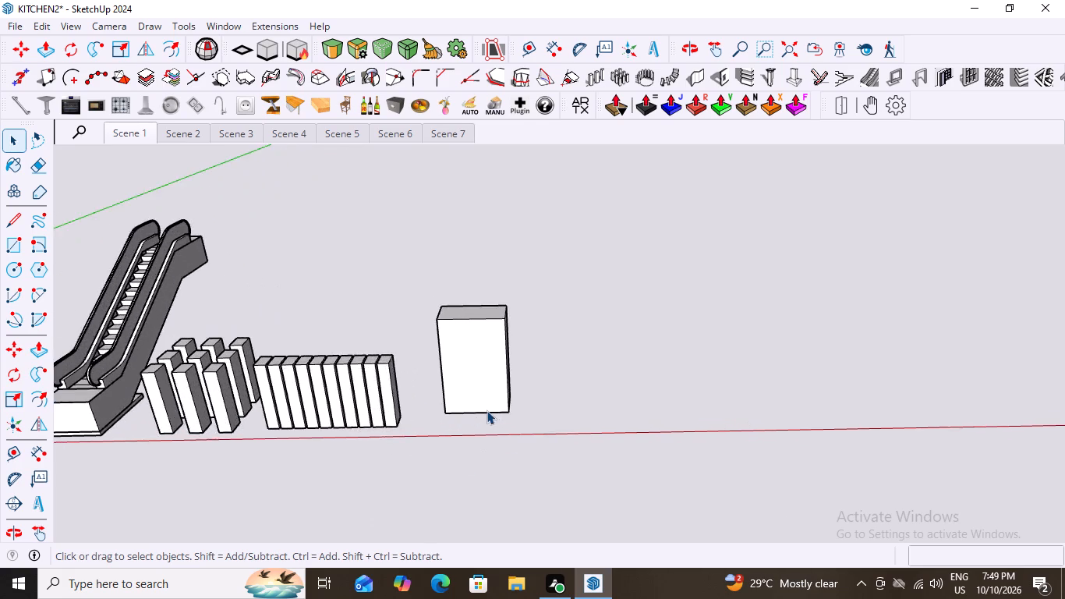
pyautogui.scroll(2, 487, 410)
pyautogui.scroll(-10, 436, 428)
pyautogui.moveTo(507, 453); pyautogui.dragTo(514, 420, button='middle')
pyautogui.scroll(-6, 495, 446)
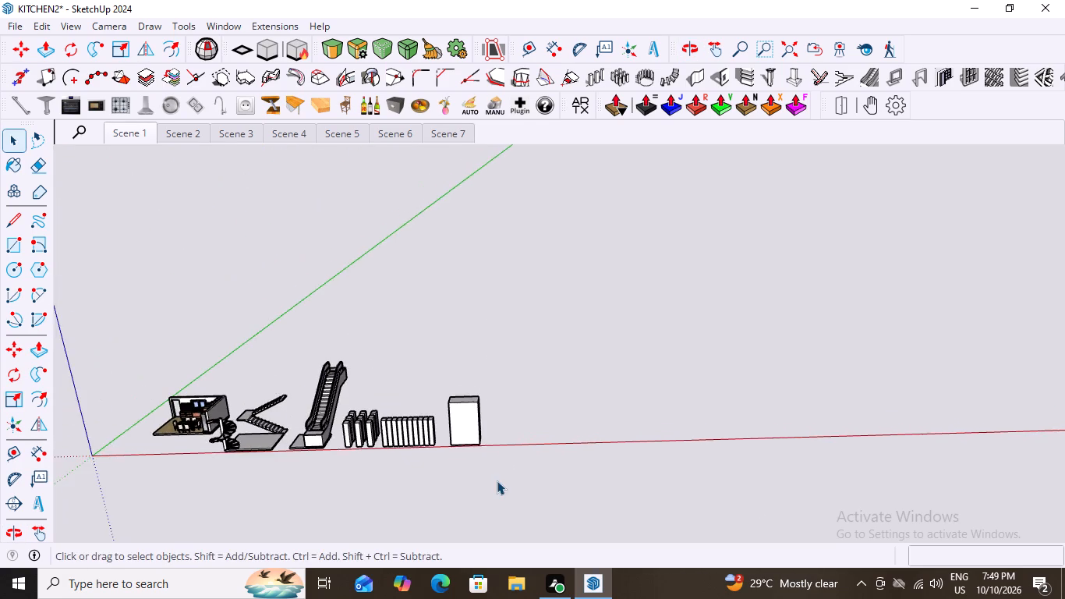
pyautogui.moveTo(497, 480); pyautogui.dragTo(483, 548, button='middle')
# Draw an upright rectangle about 2310 mm wide and 3740 mm high, facing the green axis, beyond the box group.
pyautogui.scroll(6, 503, 455)
pyautogui.middleClick(509, 449)
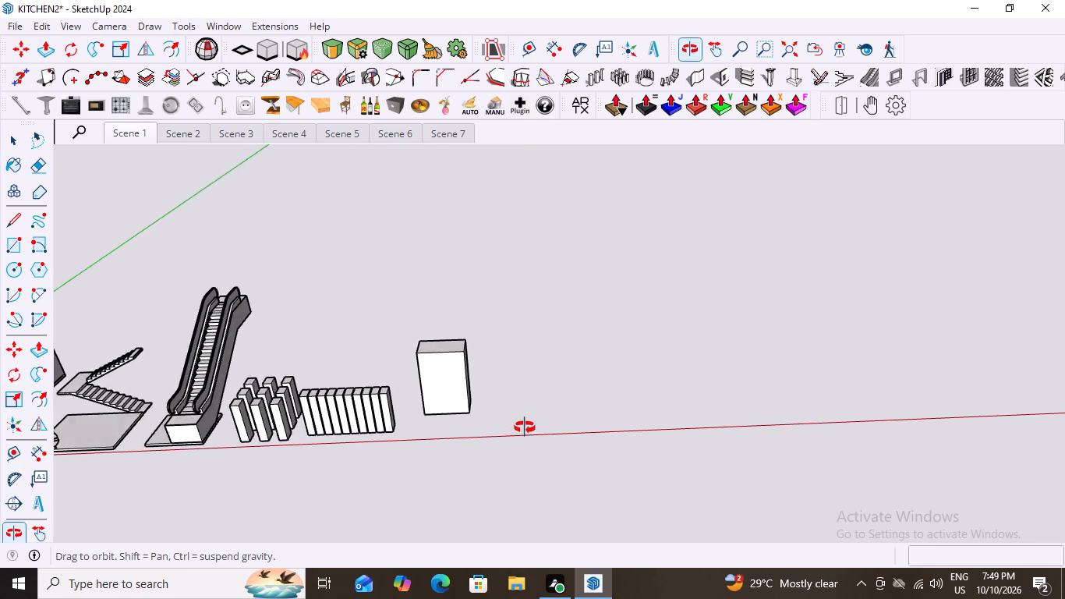
pyautogui.scroll(5, 487, 435)
pyautogui.moveTo(498, 421); pyautogui.dragTo(517, 409, button='middle')
pyautogui.press('r')
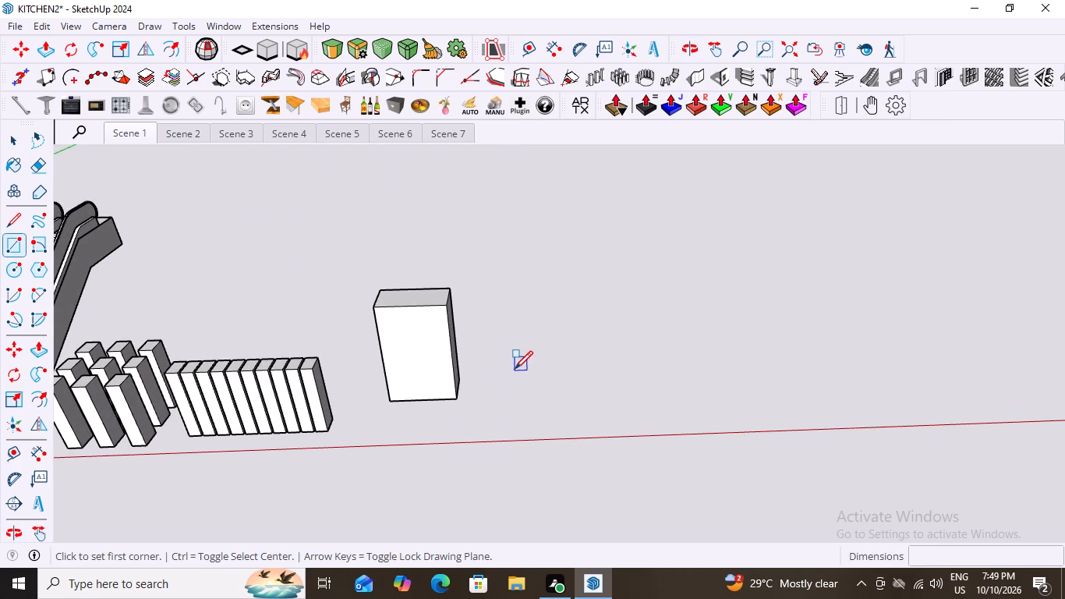
pyautogui.press('Left')
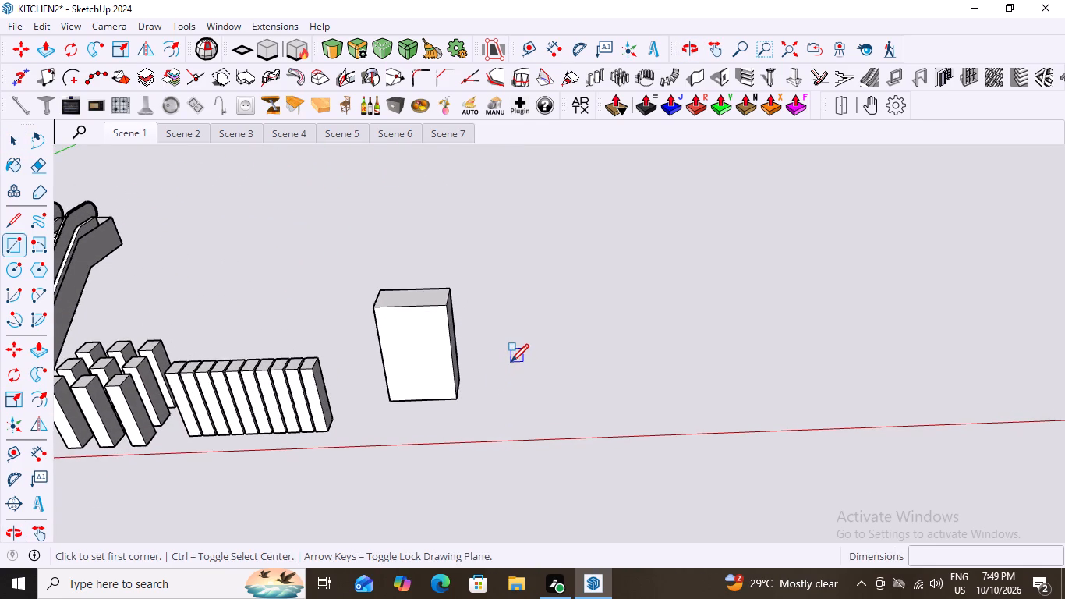
pyautogui.click(505, 357)
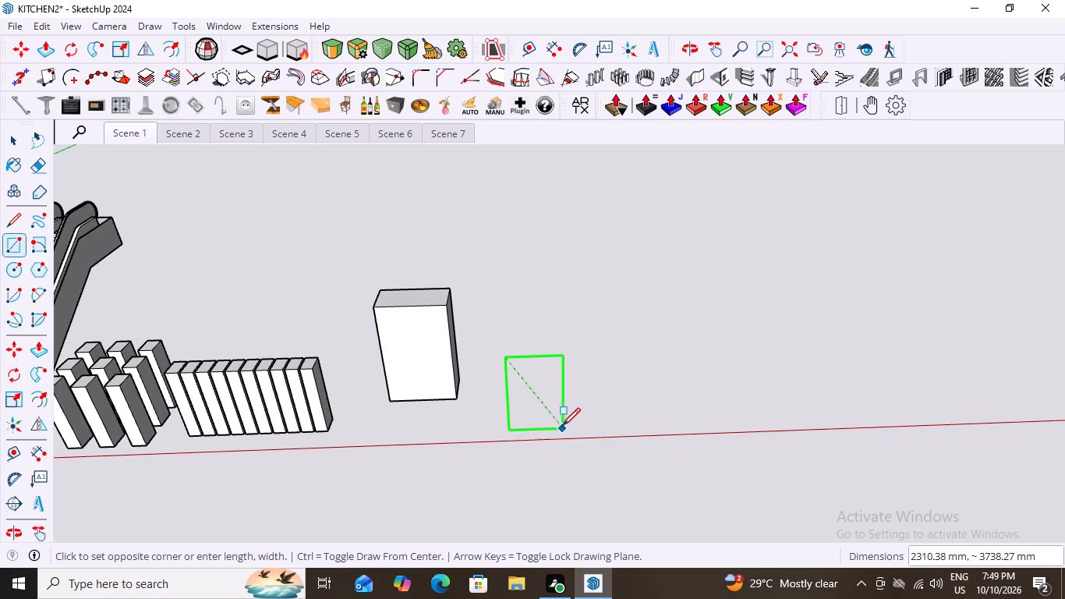
pyautogui.click(561, 424)
pyautogui.press('space')
# Make the new upright rectangle's face and its edges into a group.
pyautogui.scroll(-2, 544, 491)
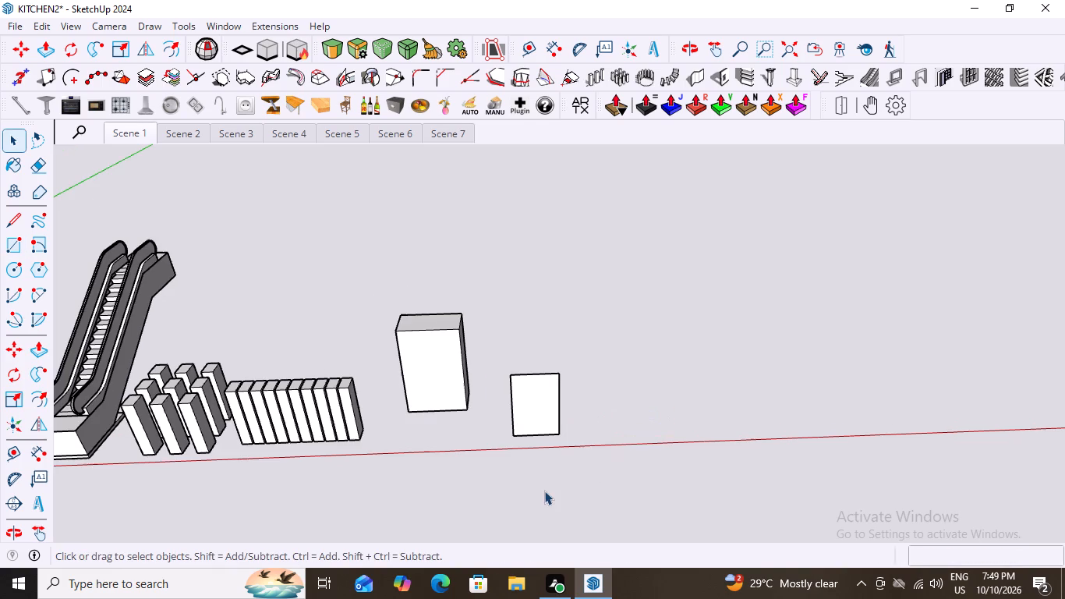
pyautogui.moveTo(524, 461); pyautogui.dragTo(517, 432, button='middle')
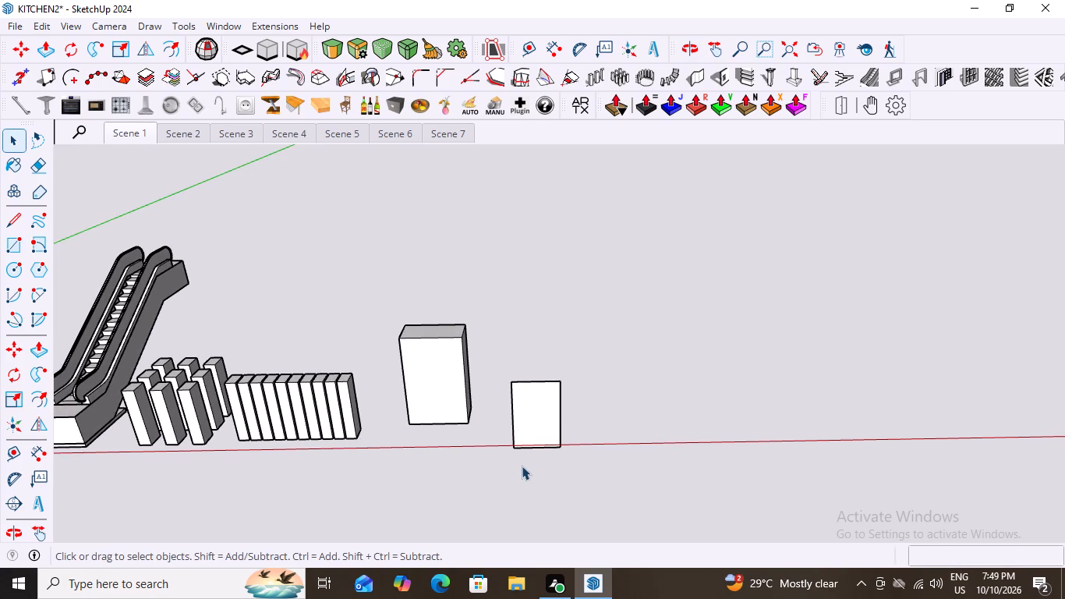
pyautogui.moveTo(522, 466); pyautogui.dragTo(529, 492, button='middle')
pyautogui.scroll(7, 507, 470)
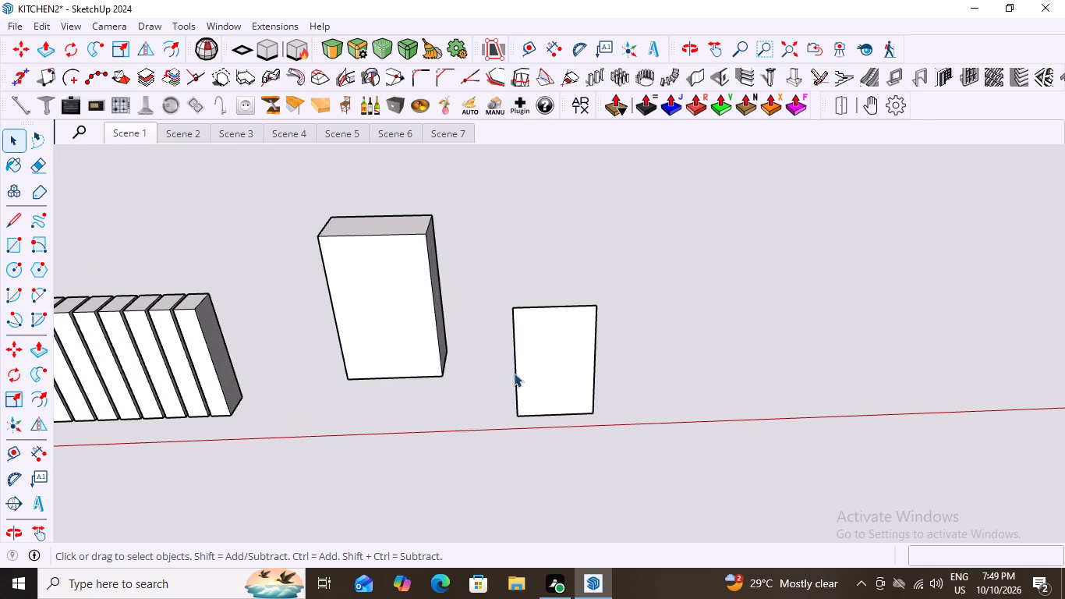
pyautogui.click(554, 357)
pyautogui.tripleClick(554, 357)
pyautogui.tripleClick(554, 357)
pyautogui.click(554, 357)
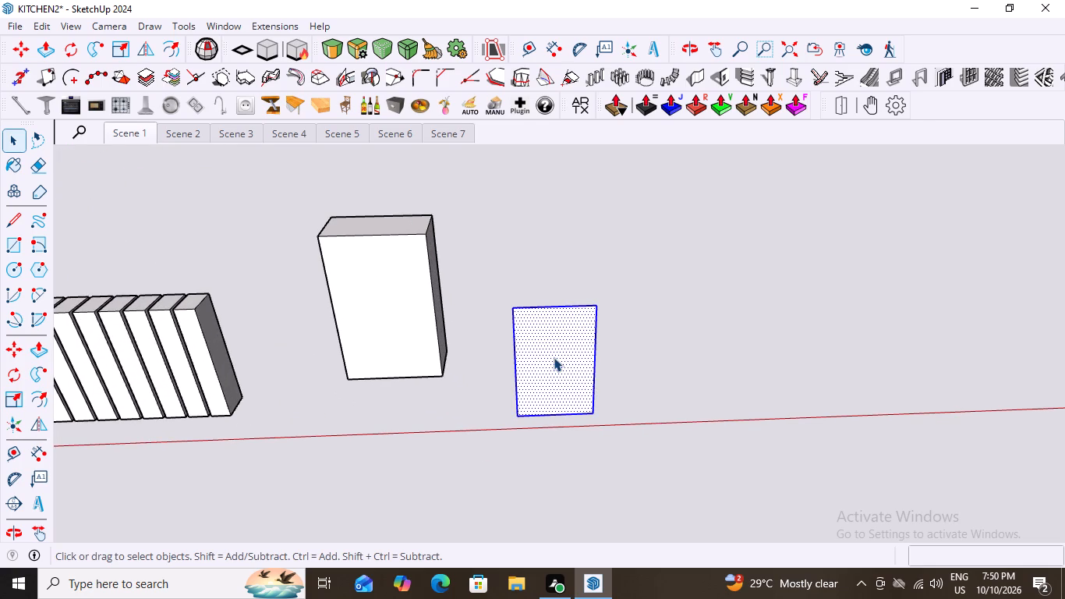
pyautogui.rightClick(554, 357)
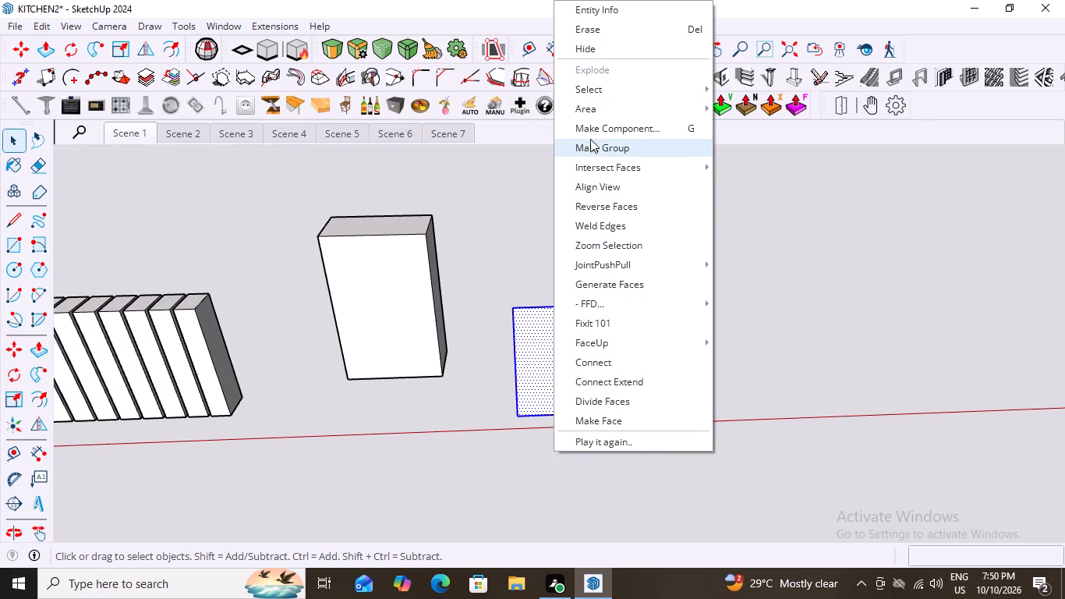
pyautogui.click(600, 145)
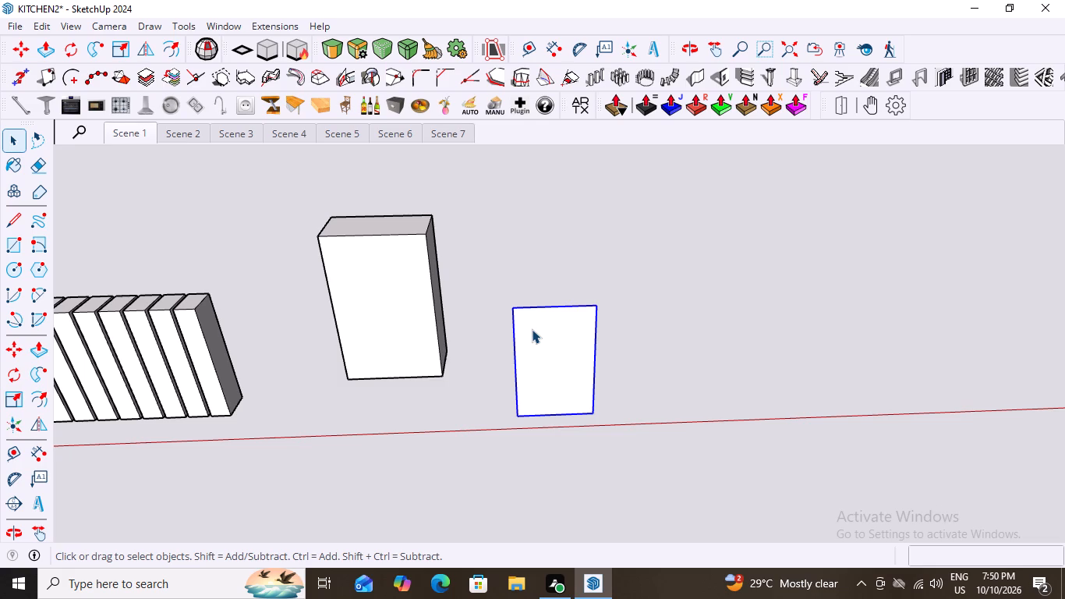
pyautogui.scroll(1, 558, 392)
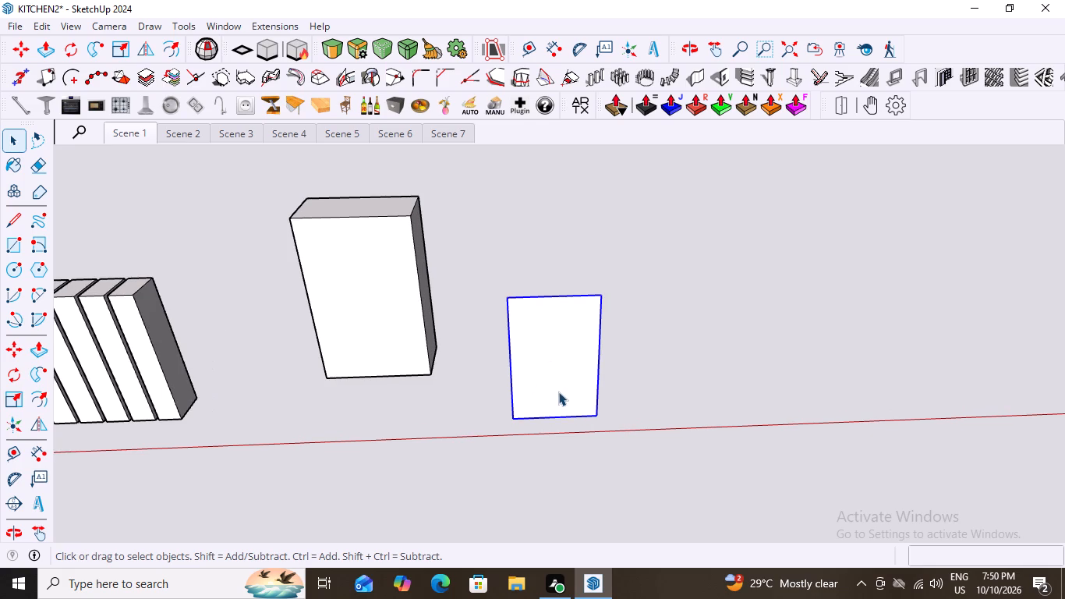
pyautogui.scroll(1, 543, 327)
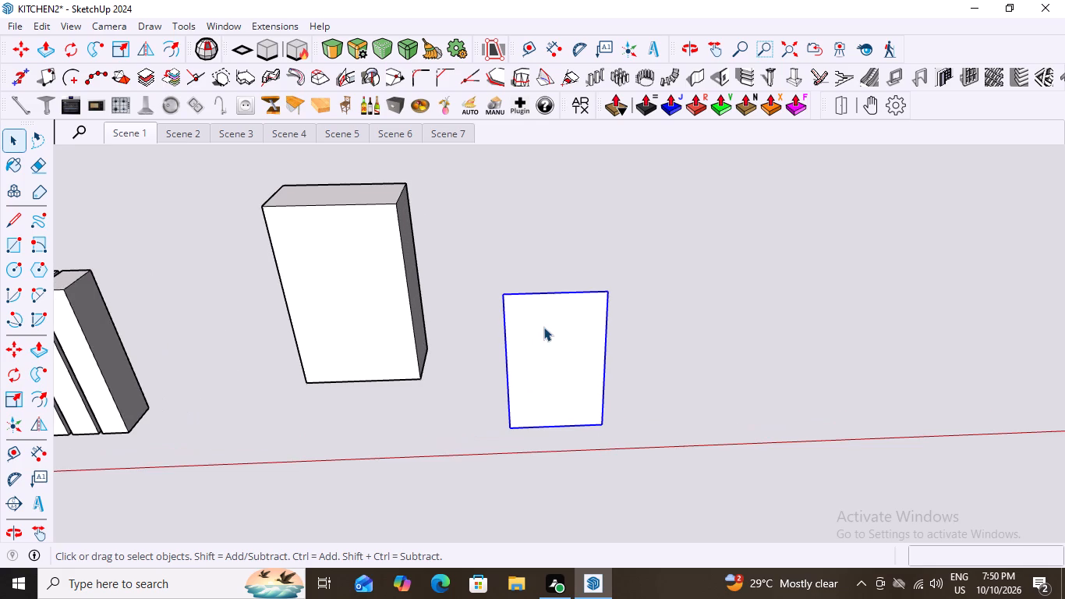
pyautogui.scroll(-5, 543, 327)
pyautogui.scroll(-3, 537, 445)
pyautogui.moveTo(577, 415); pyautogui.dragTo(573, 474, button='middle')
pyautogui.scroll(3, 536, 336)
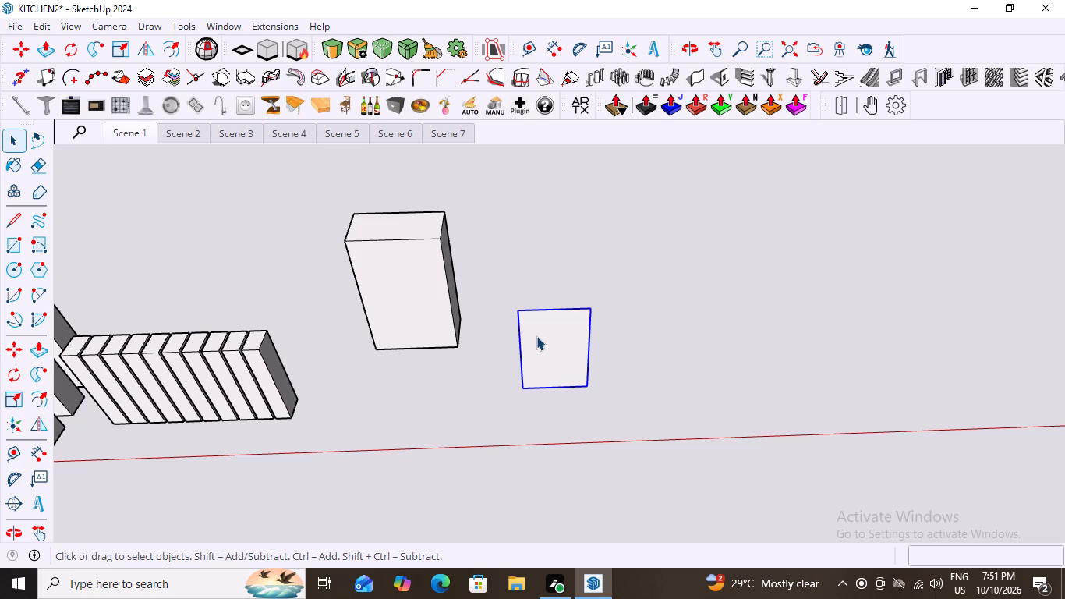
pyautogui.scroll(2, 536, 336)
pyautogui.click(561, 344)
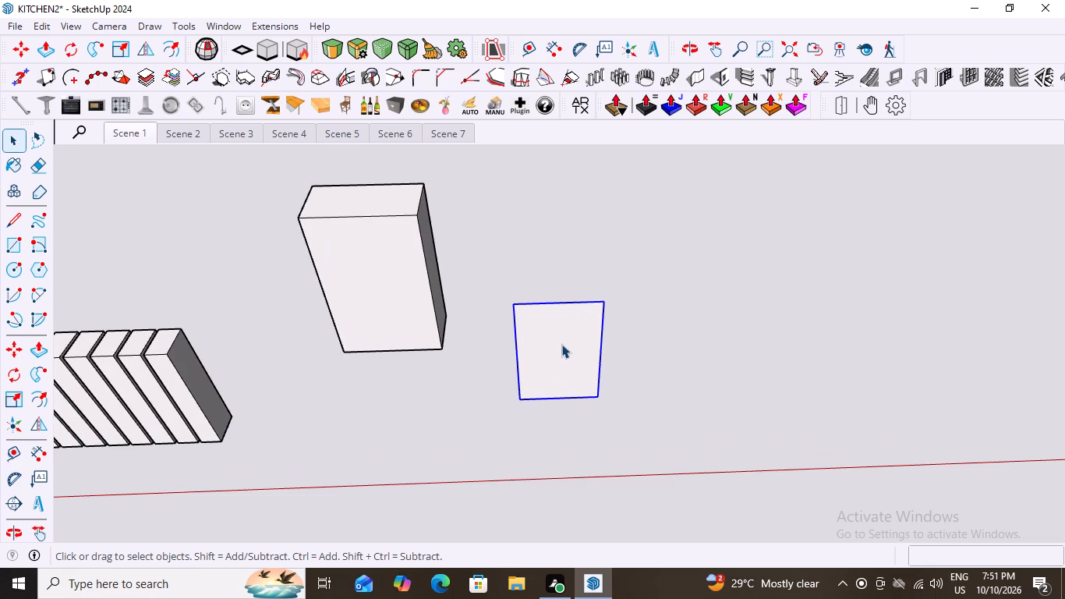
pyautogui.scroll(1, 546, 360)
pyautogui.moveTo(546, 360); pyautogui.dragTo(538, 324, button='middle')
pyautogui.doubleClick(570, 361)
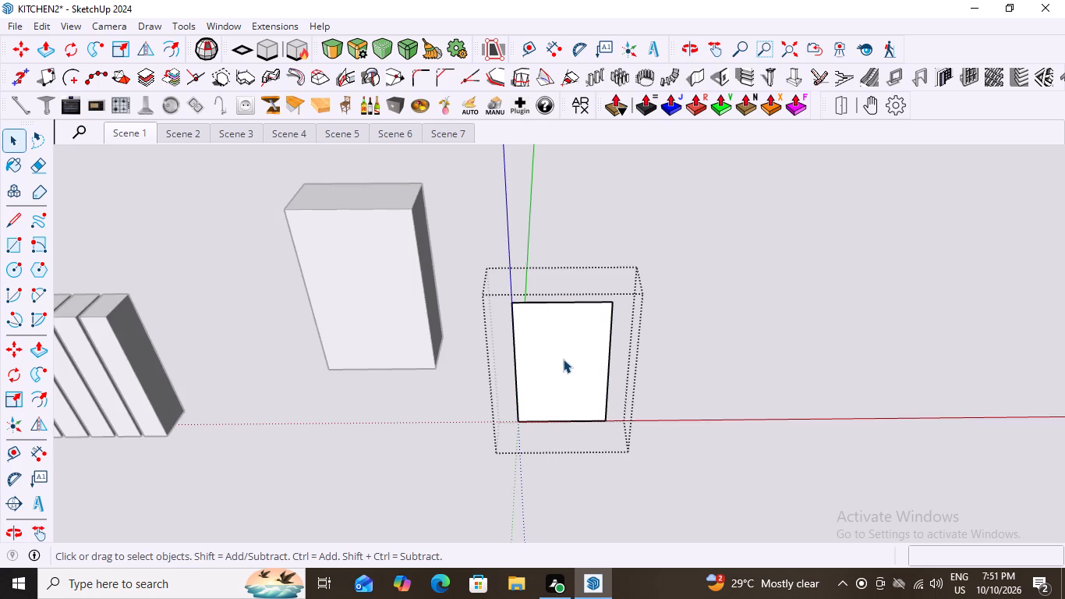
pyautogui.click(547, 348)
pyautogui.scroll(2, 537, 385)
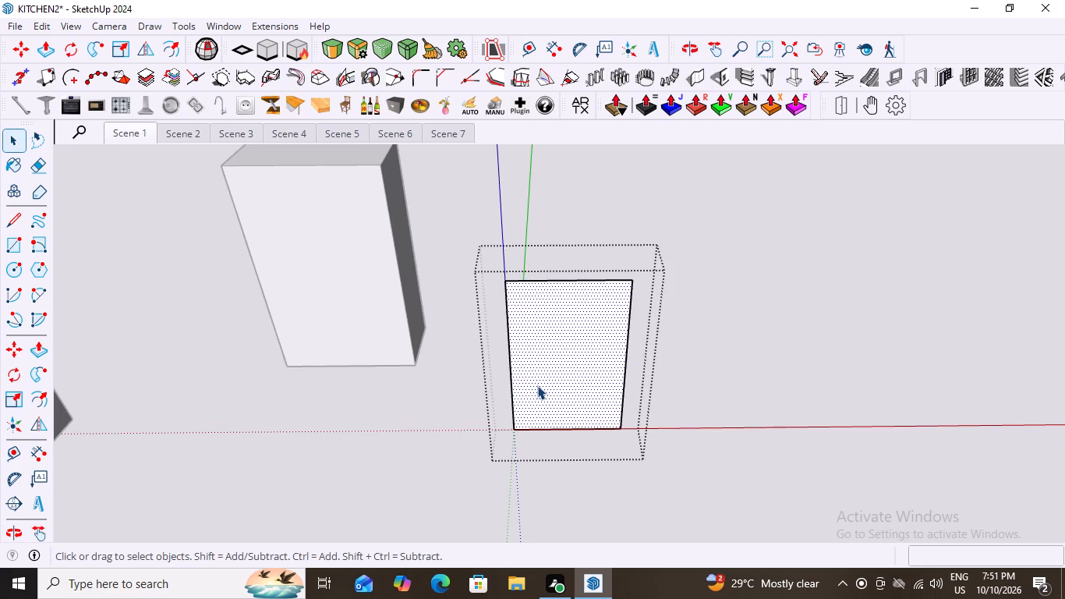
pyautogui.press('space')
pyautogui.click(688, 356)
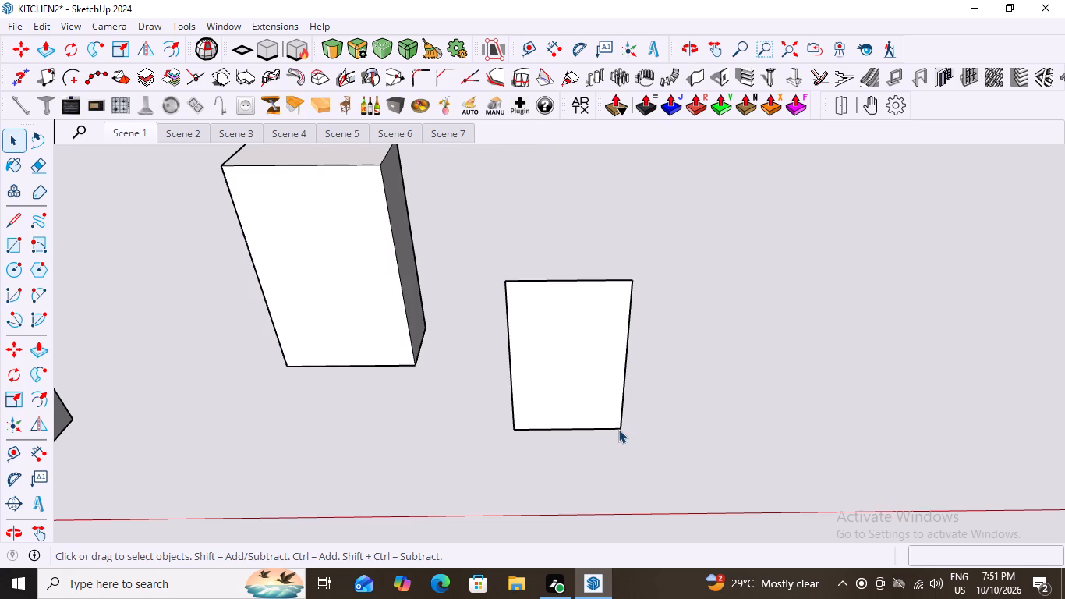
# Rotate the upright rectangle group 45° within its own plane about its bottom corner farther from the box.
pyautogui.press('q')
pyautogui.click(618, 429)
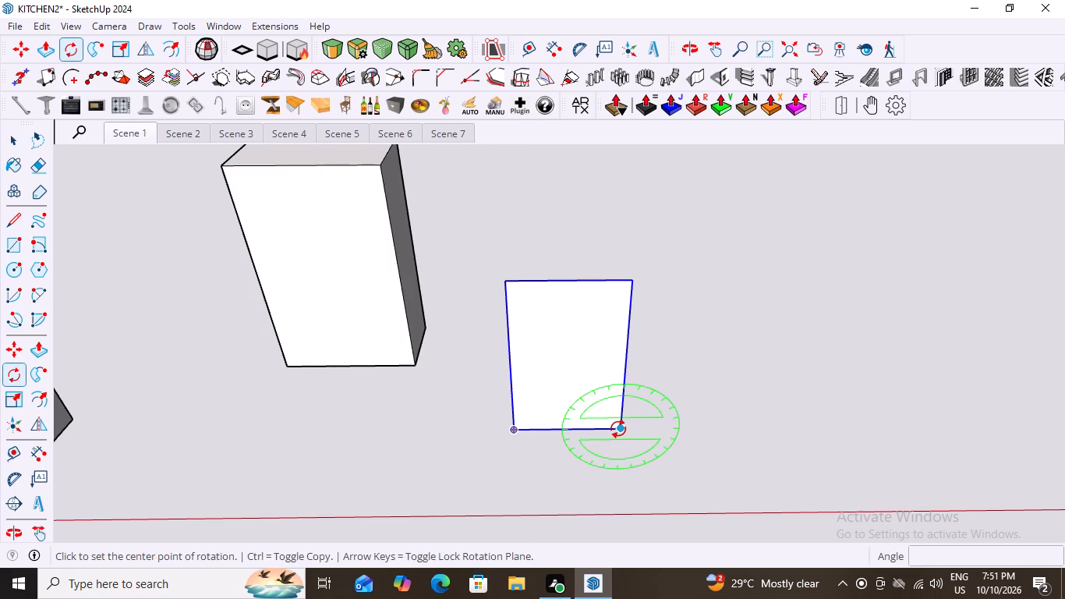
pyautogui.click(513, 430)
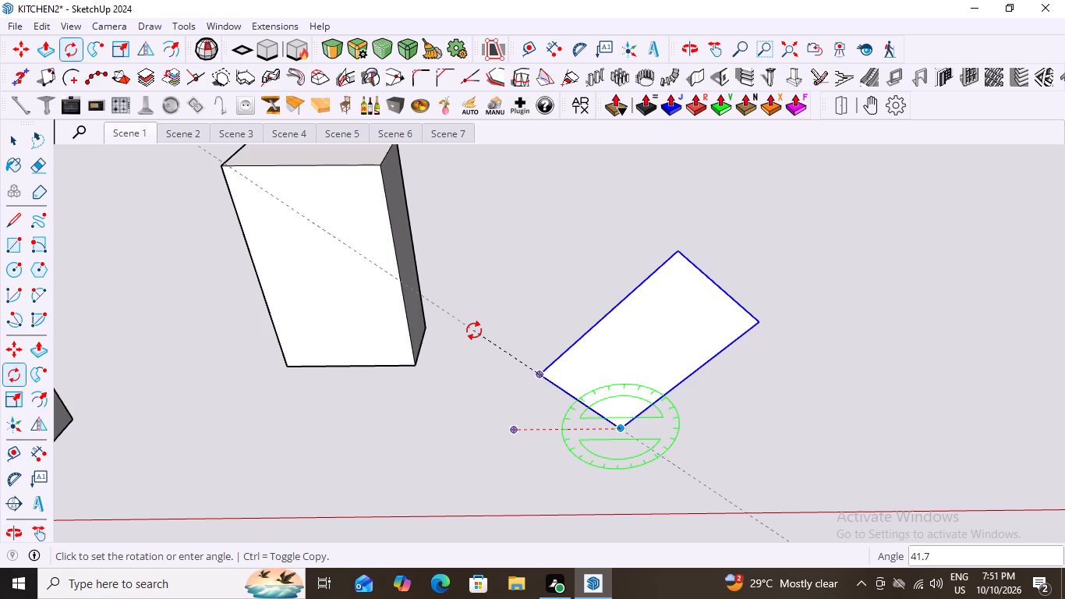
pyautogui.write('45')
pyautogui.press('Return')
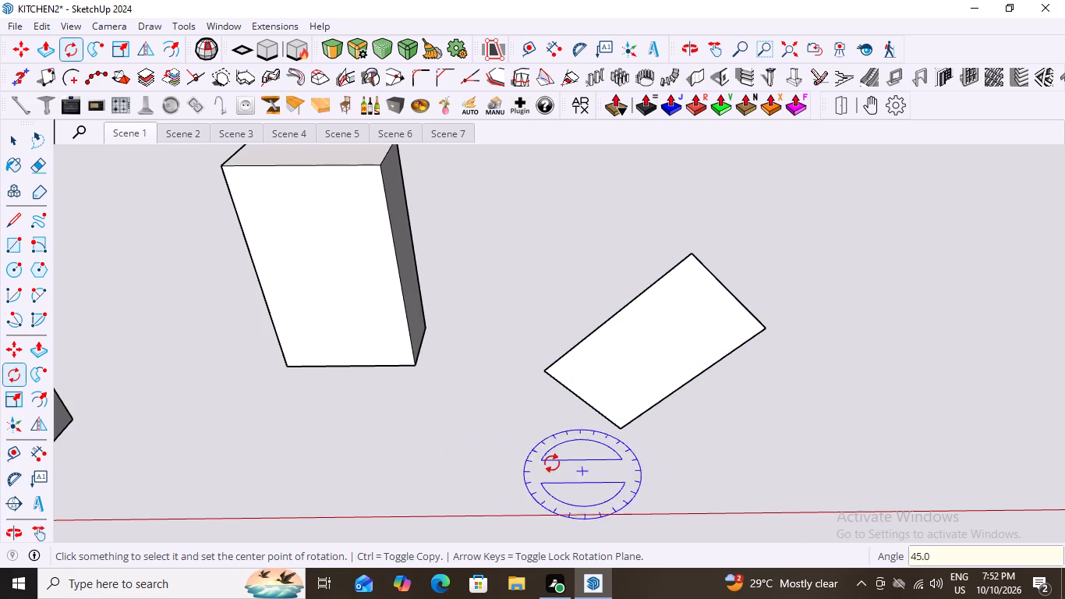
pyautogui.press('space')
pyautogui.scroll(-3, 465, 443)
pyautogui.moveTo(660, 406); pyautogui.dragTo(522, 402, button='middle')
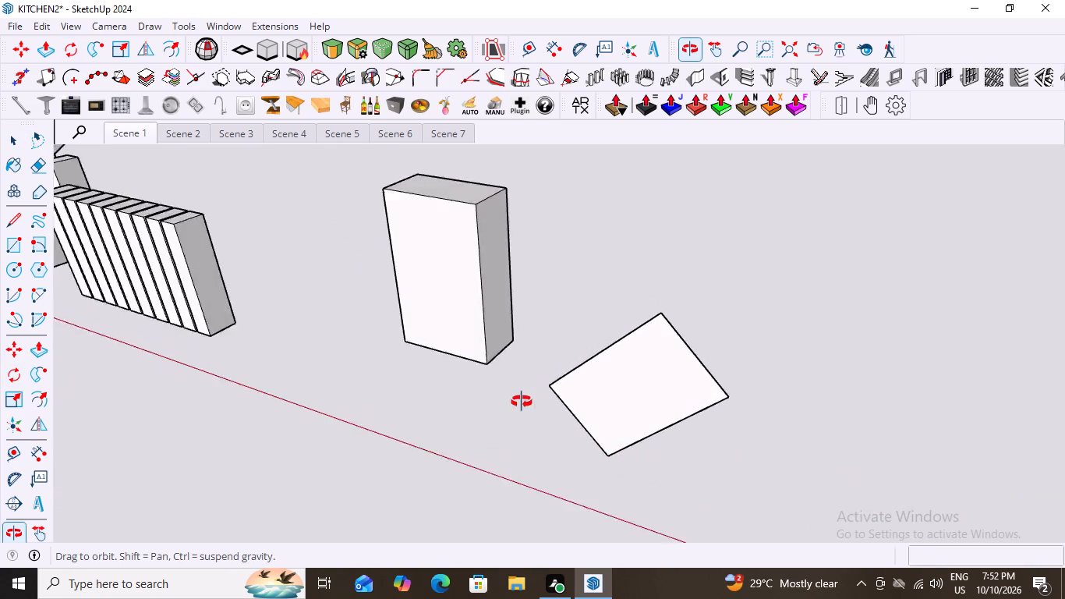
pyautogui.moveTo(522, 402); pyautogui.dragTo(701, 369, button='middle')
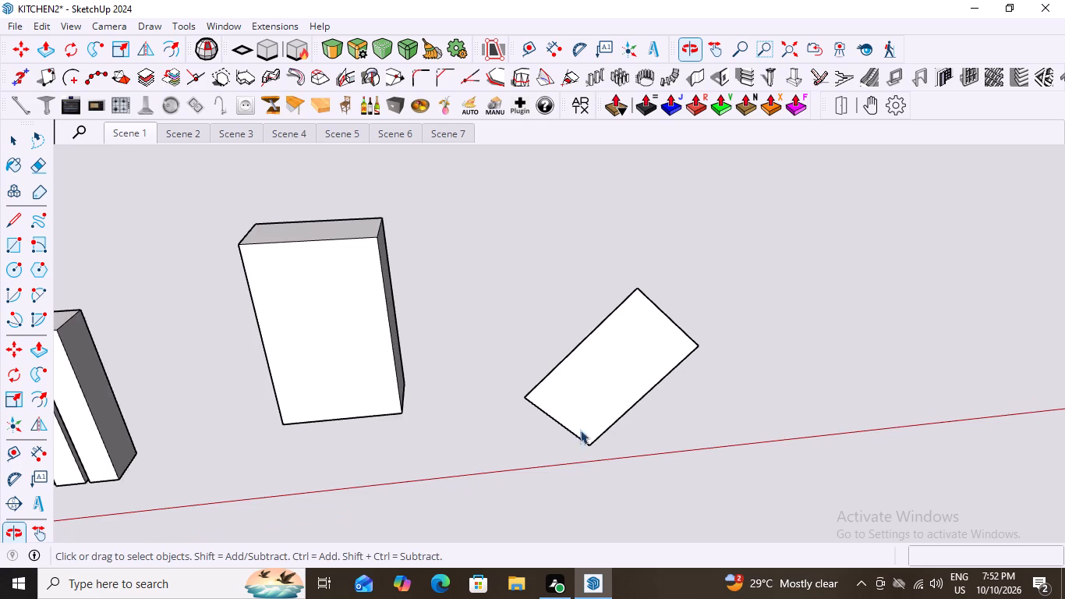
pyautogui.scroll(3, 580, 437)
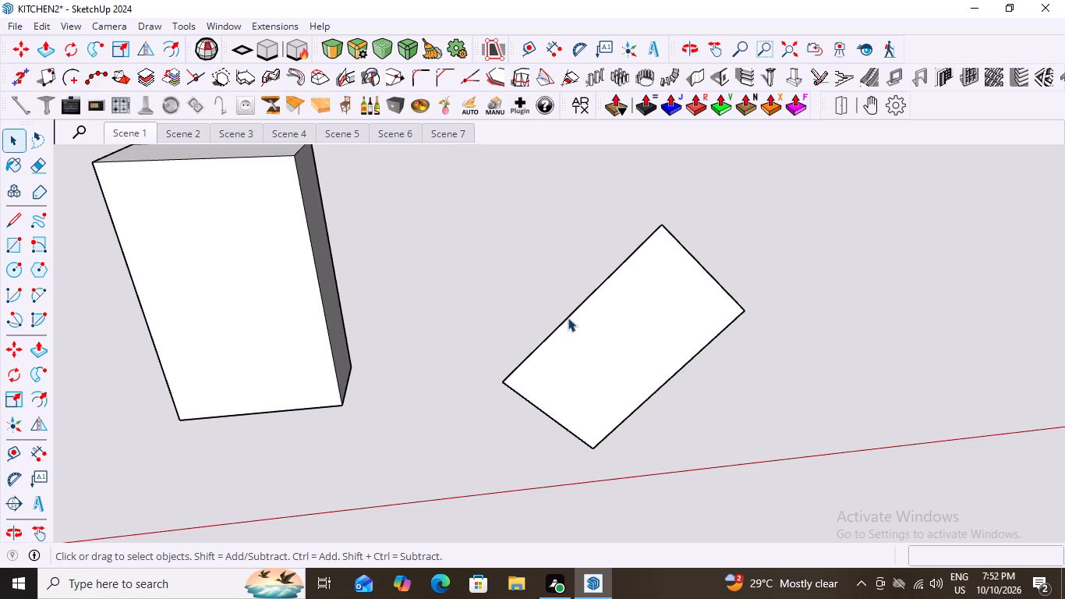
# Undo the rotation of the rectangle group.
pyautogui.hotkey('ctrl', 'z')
# Inside the rectangle group, draw two diagonals from the bottom edge's midpoint to the side edges, about 2125 mm and 2102 mm long.
pyautogui.scroll(3, 522, 470)
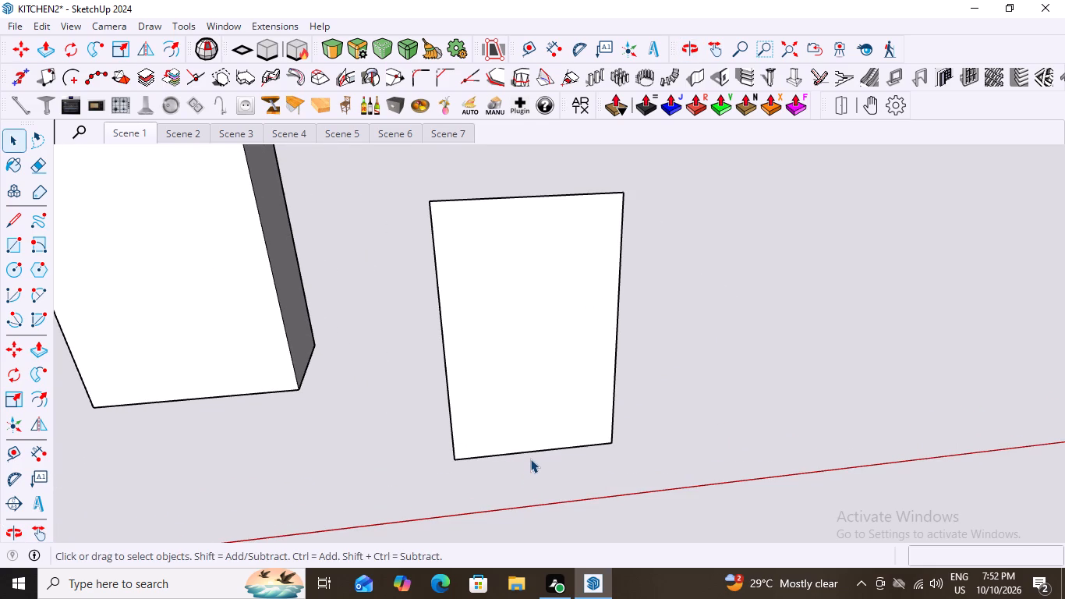
pyautogui.click(561, 398)
pyautogui.doubleClick(553, 408)
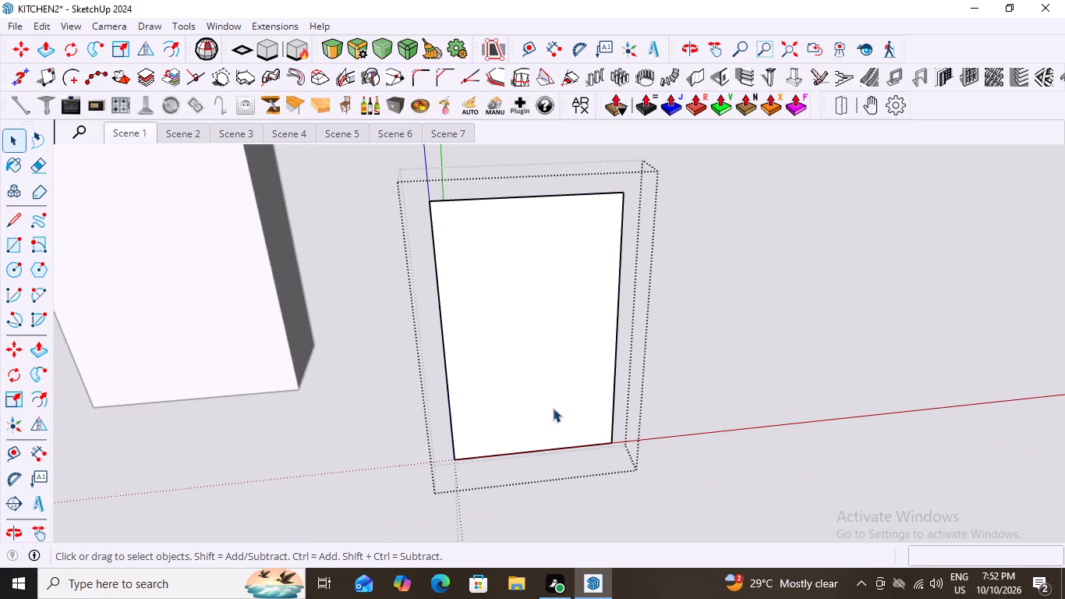
pyautogui.click(553, 408)
pyautogui.scroll(2, 530, 520)
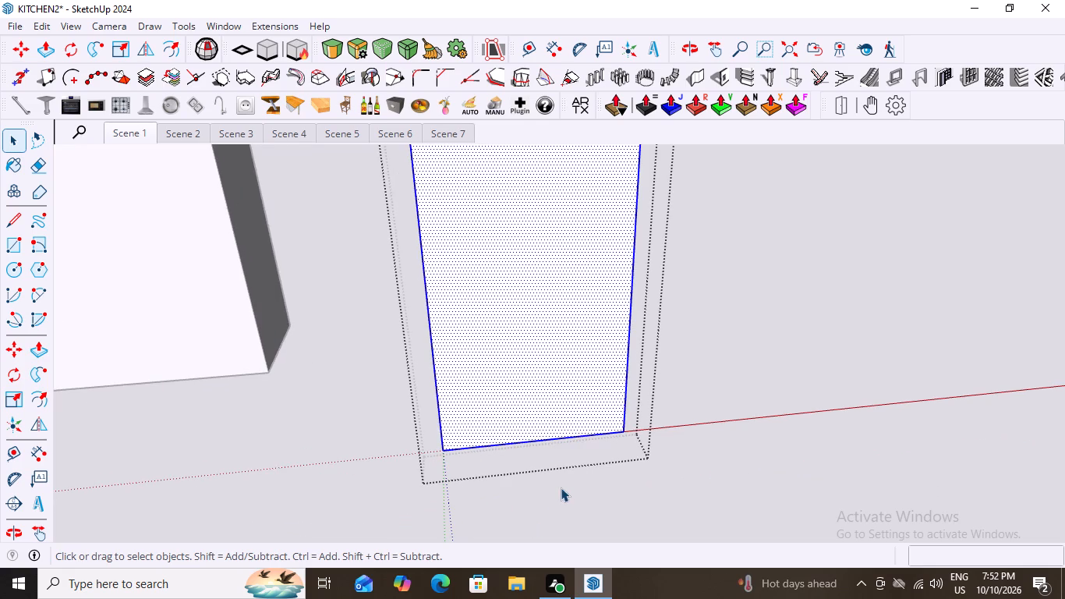
pyautogui.press('l')
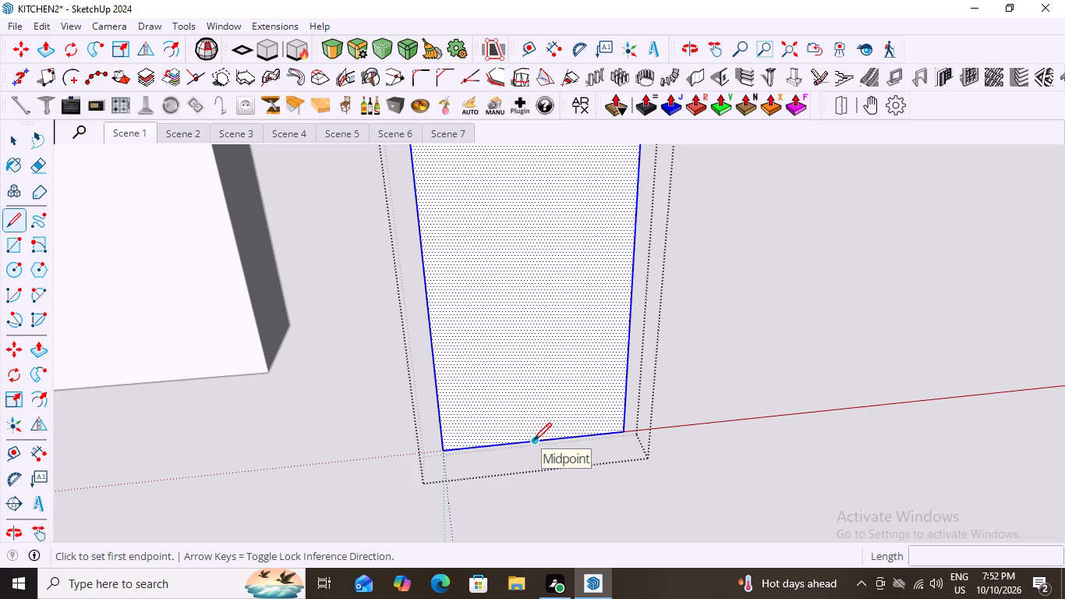
pyautogui.click(533, 441)
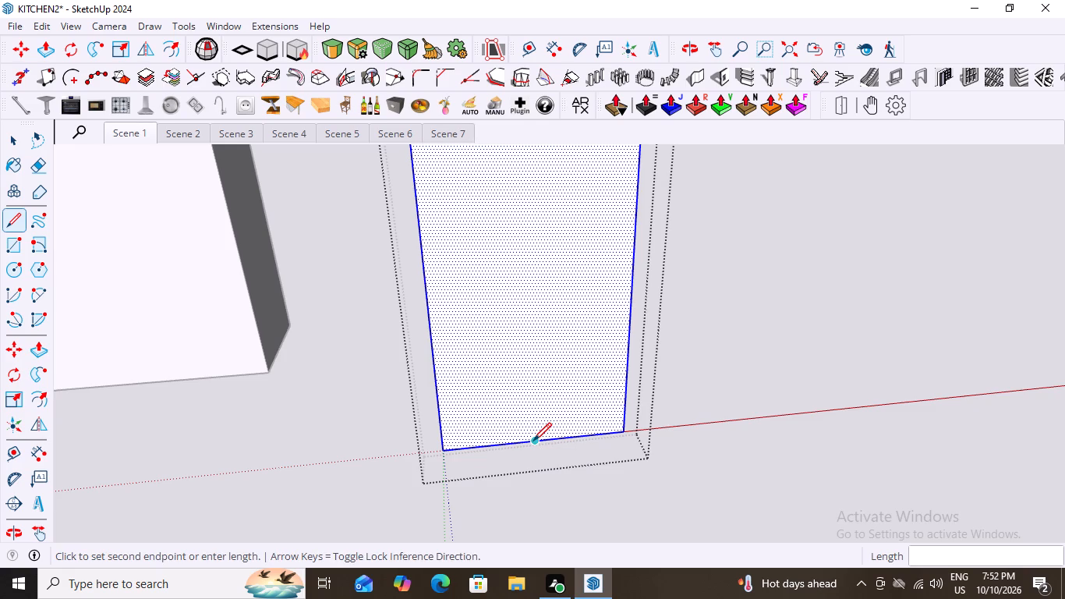
pyautogui.click(631, 302)
pyautogui.scroll(-2, 486, 452)
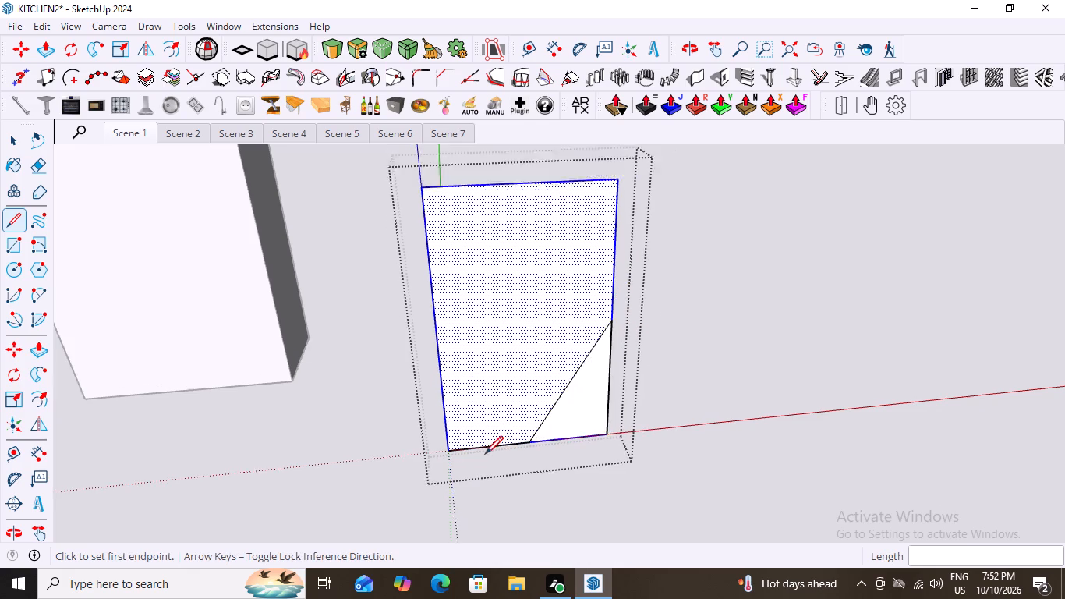
pyautogui.scroll(-4, 485, 454)
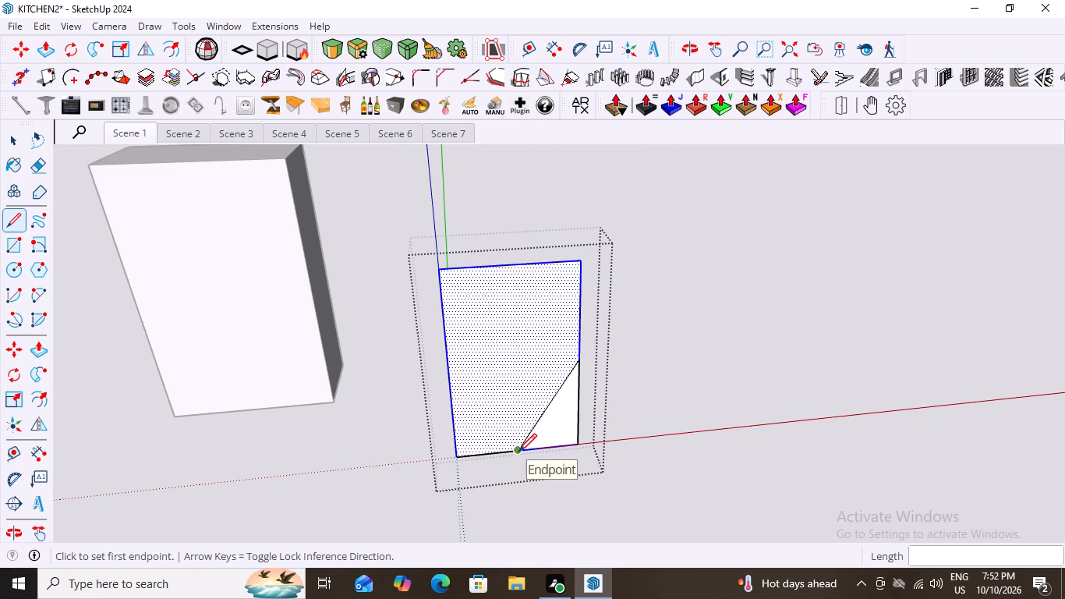
pyautogui.click(518, 452)
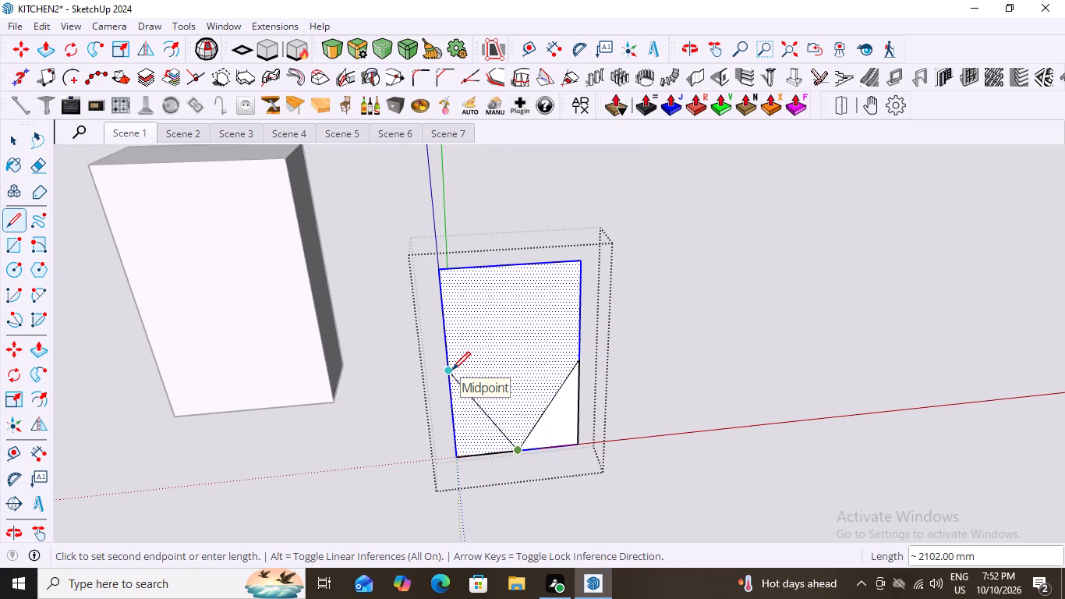
pyautogui.click(452, 370)
pyautogui.press('space')
pyautogui.scroll(2, 486, 385)
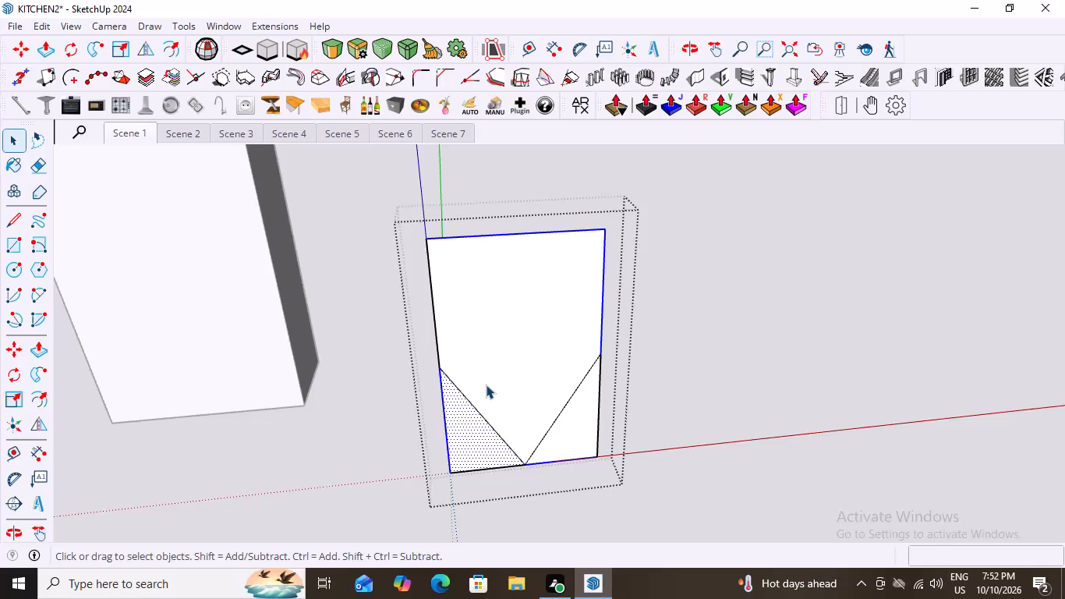
# Draw a vertical centre line about 3576 mm long from the bottom edge's midpoint to the top edge's midpoint.
pyautogui.press('m')
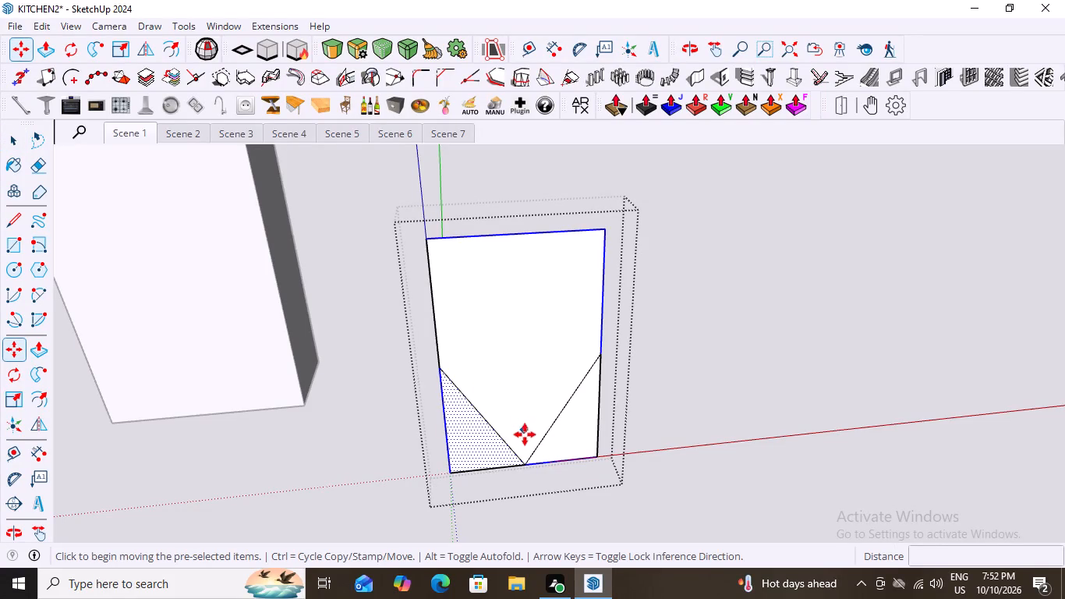
pyautogui.press('space')
pyautogui.press('l')
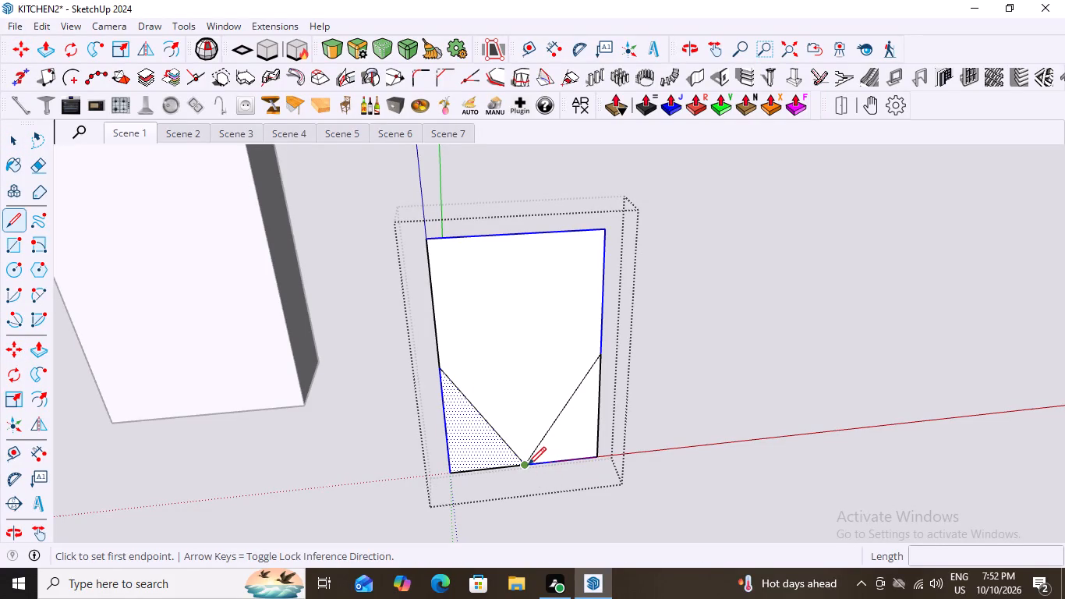
pyautogui.click(528, 465)
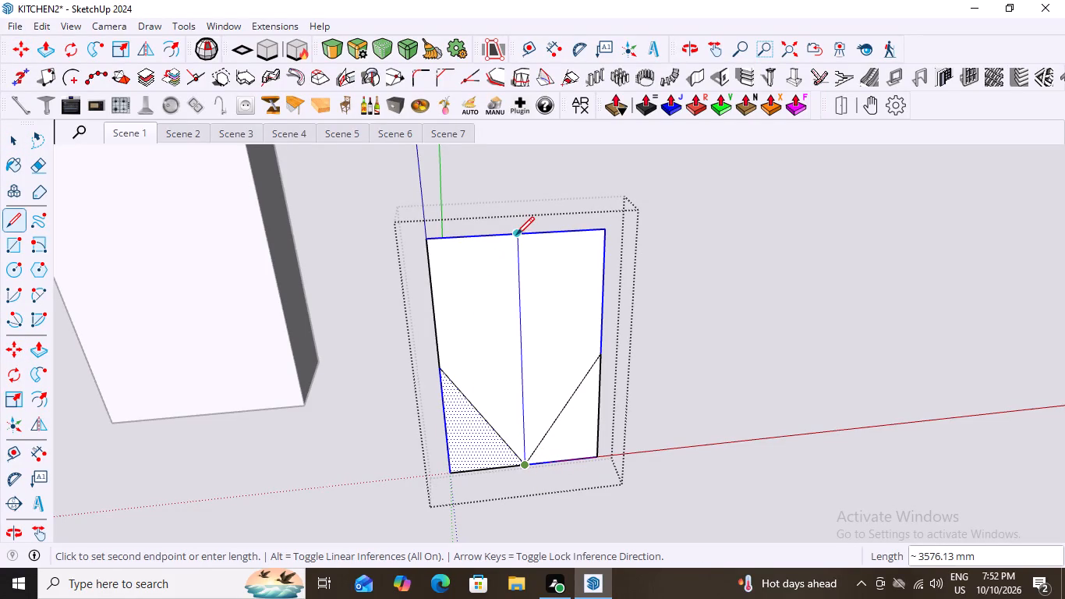
pyautogui.click(516, 235)
pyautogui.press('space')
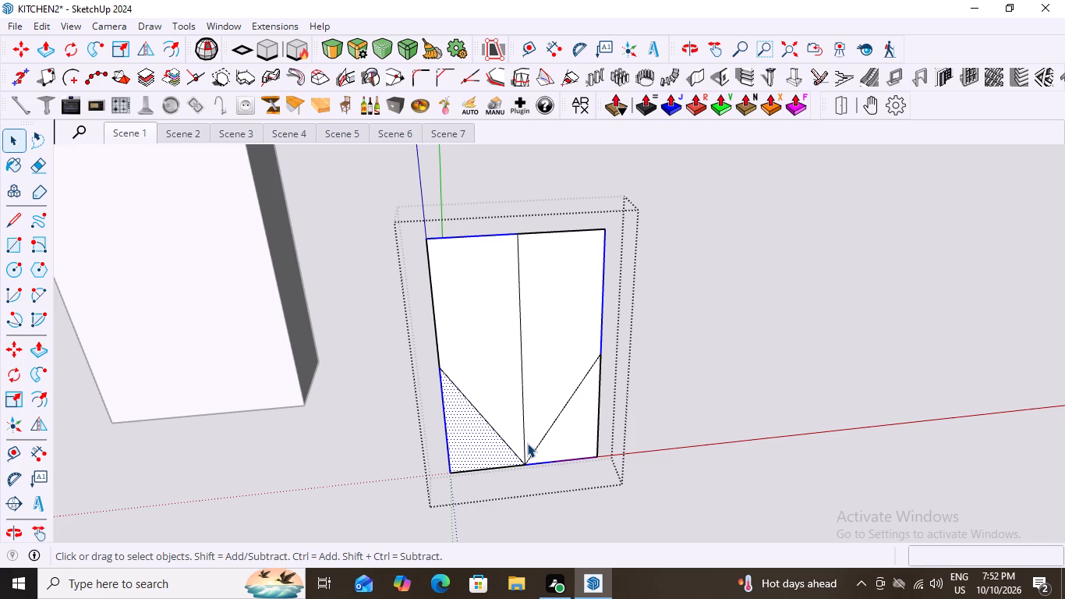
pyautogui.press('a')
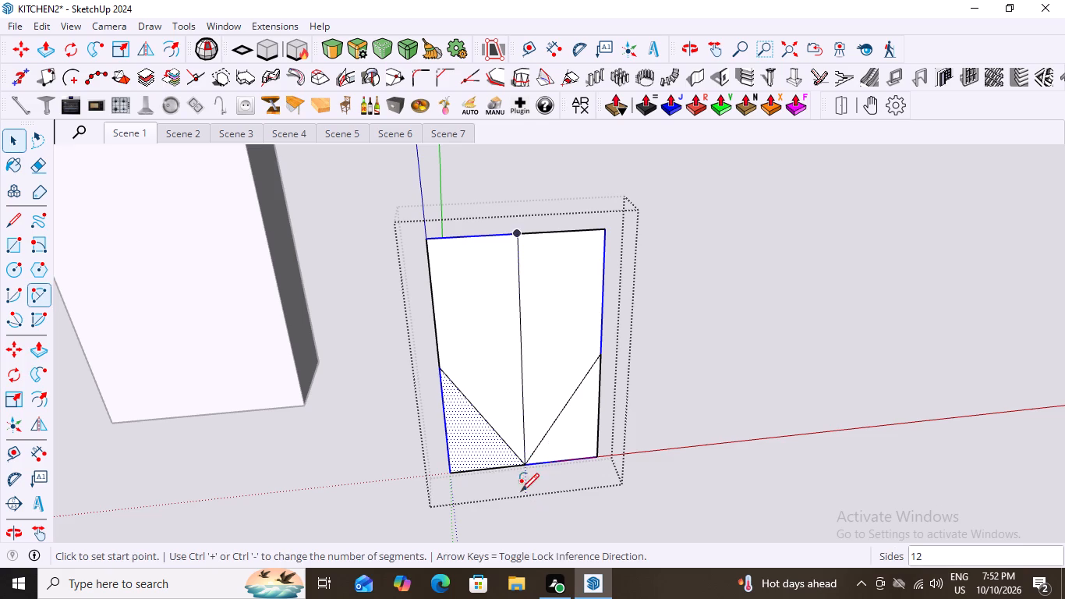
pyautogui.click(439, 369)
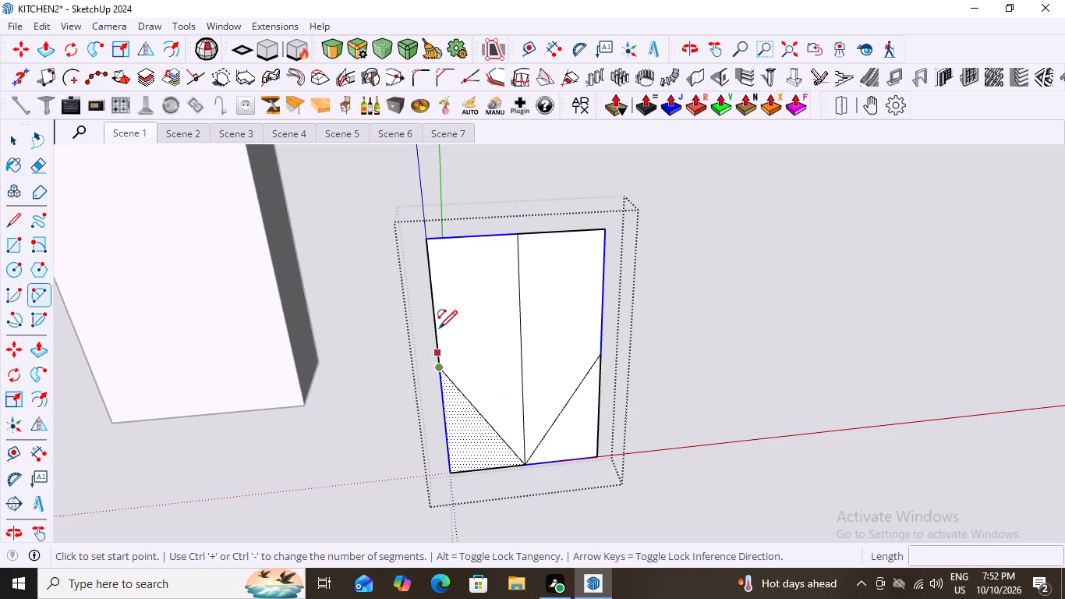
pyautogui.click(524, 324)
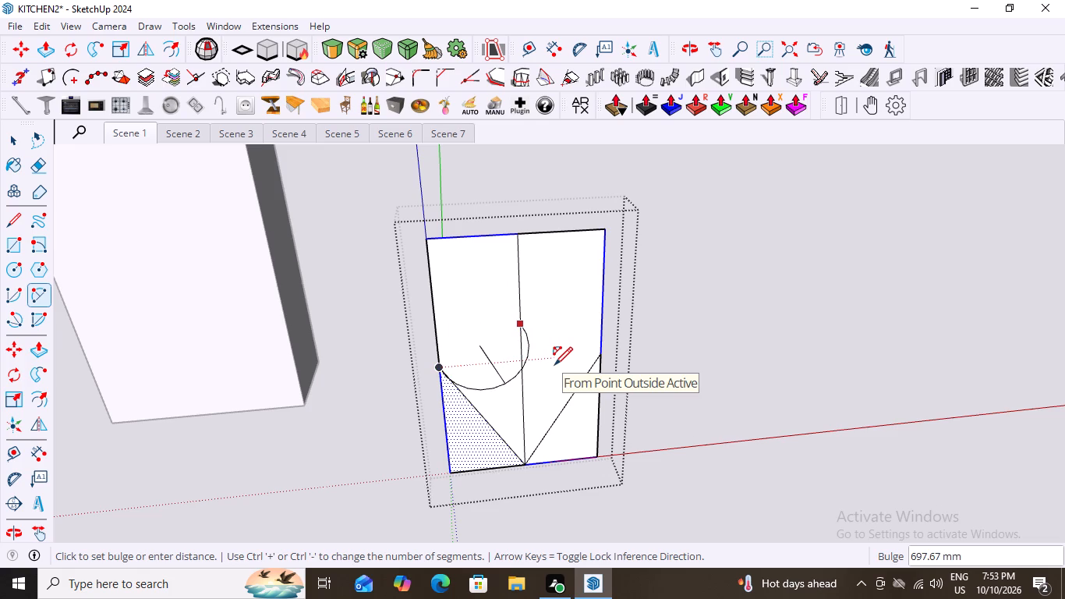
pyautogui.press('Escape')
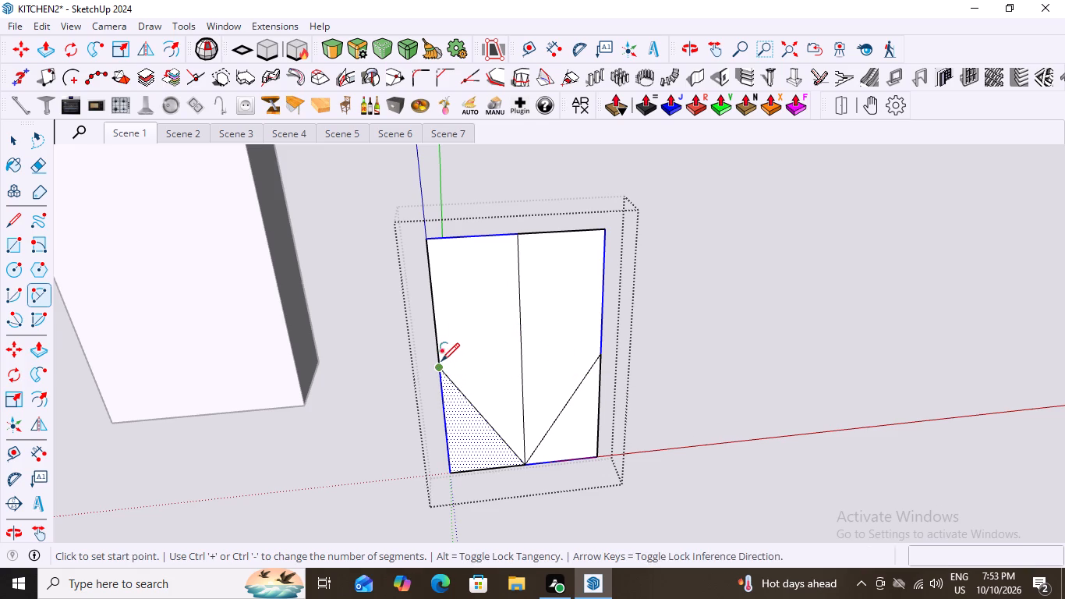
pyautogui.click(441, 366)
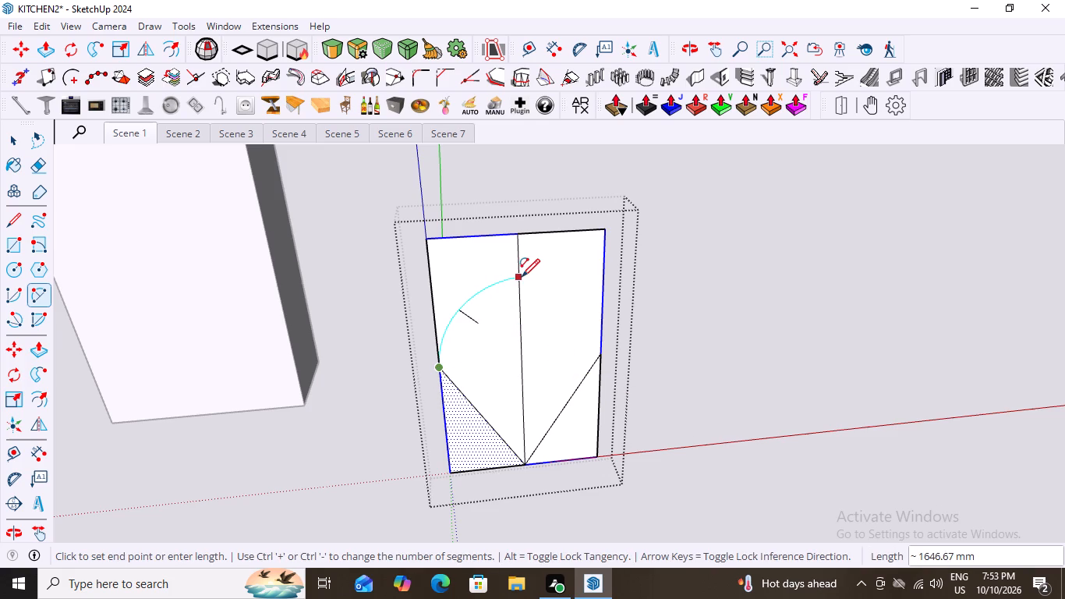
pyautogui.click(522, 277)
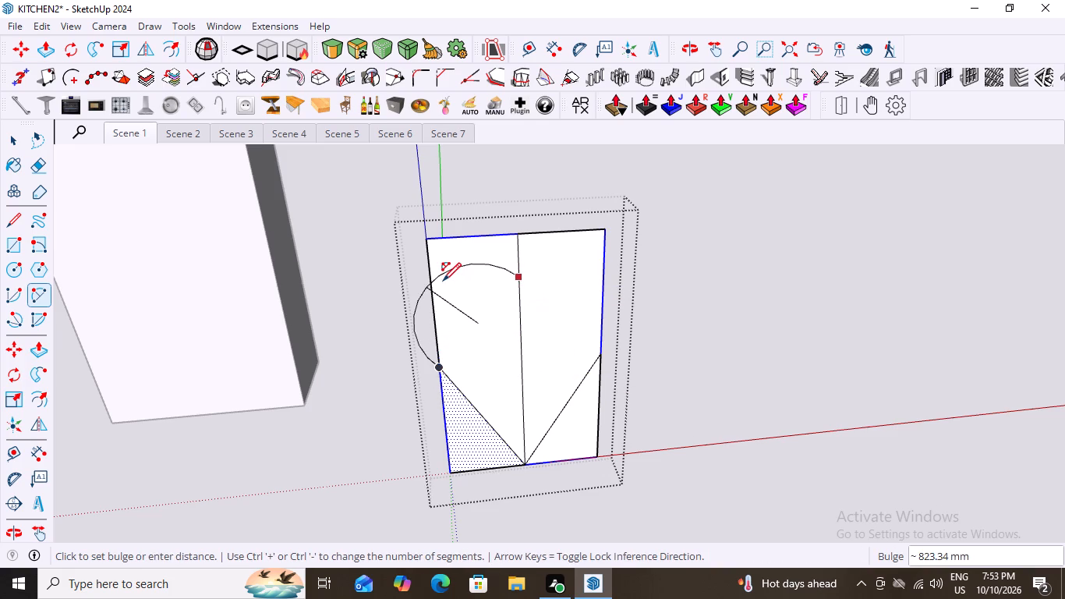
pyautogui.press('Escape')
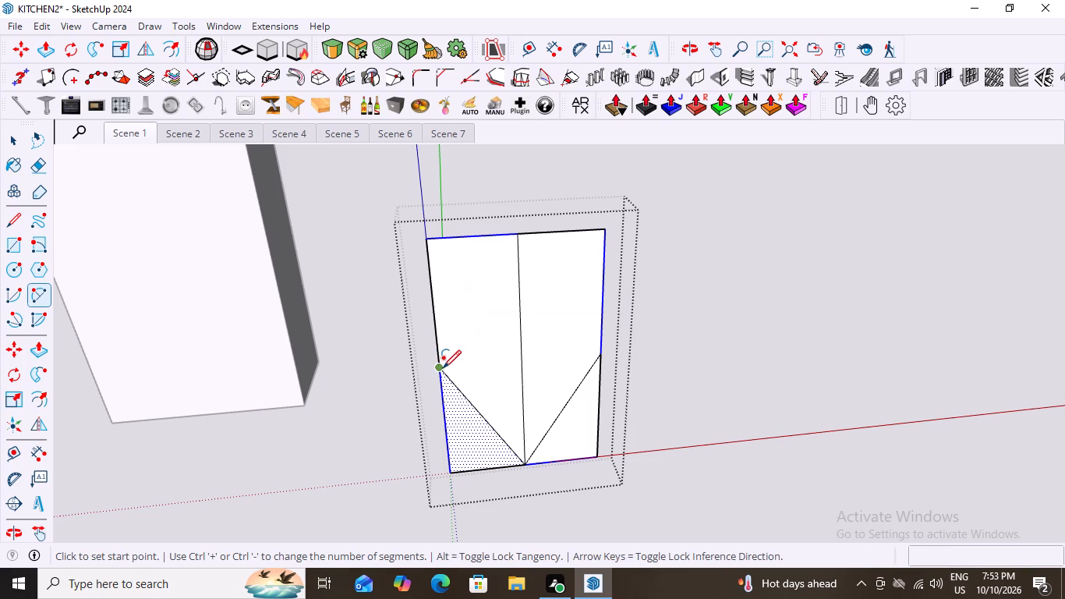
# Draw two heart-lobe arcs from the diagonals' upper ends to a shared centre-line point, bulging about 465 mm and 380 mm, and close the group.
pyautogui.click(442, 367)
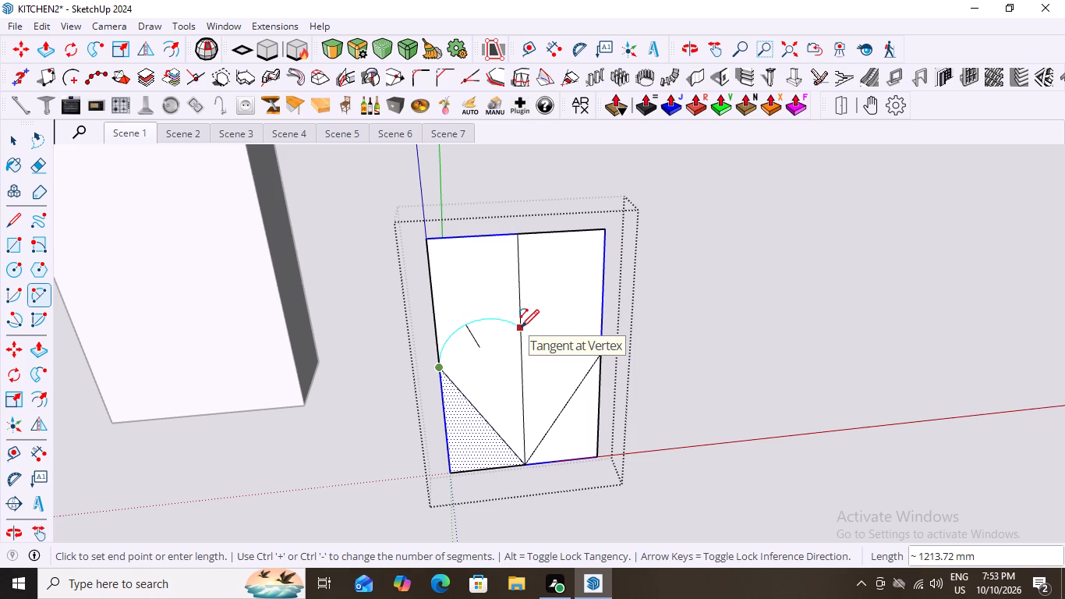
pyautogui.click(521, 328)
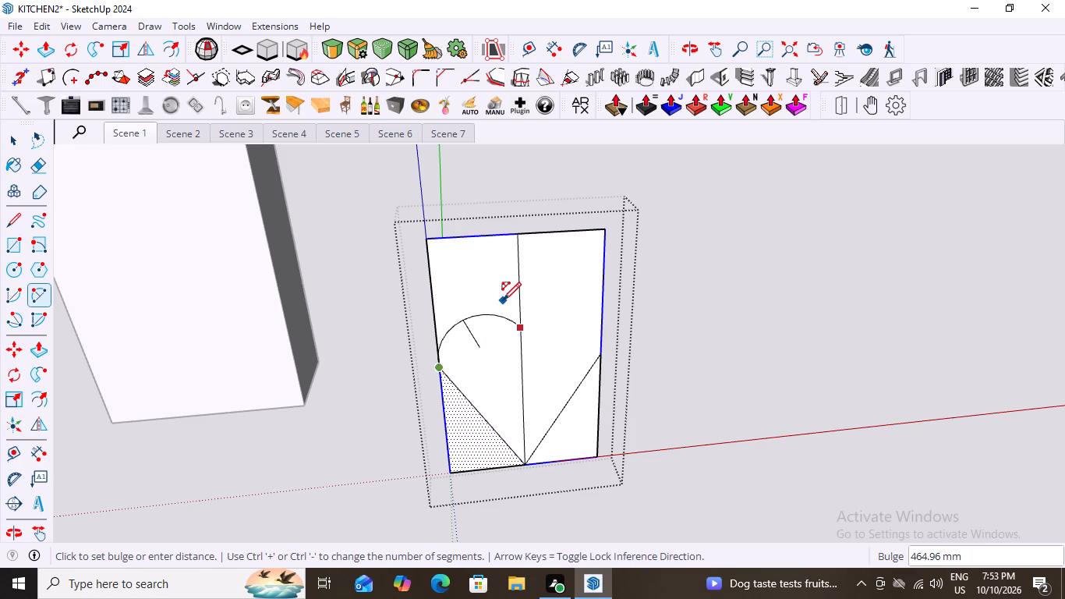
pyautogui.click(503, 300)
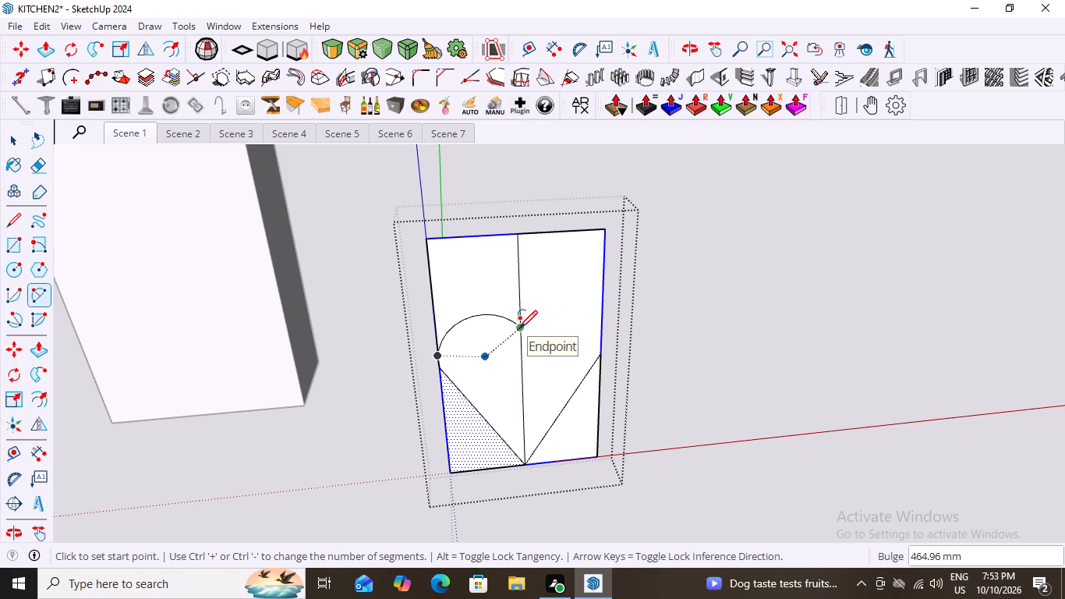
pyautogui.doubleClick(519, 328)
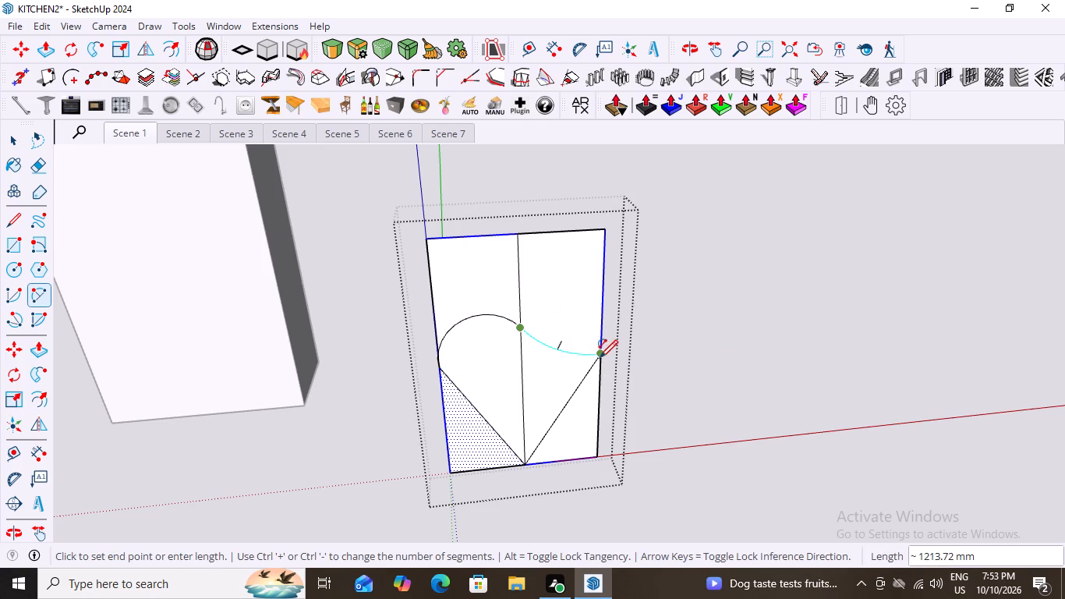
pyautogui.click(600, 358)
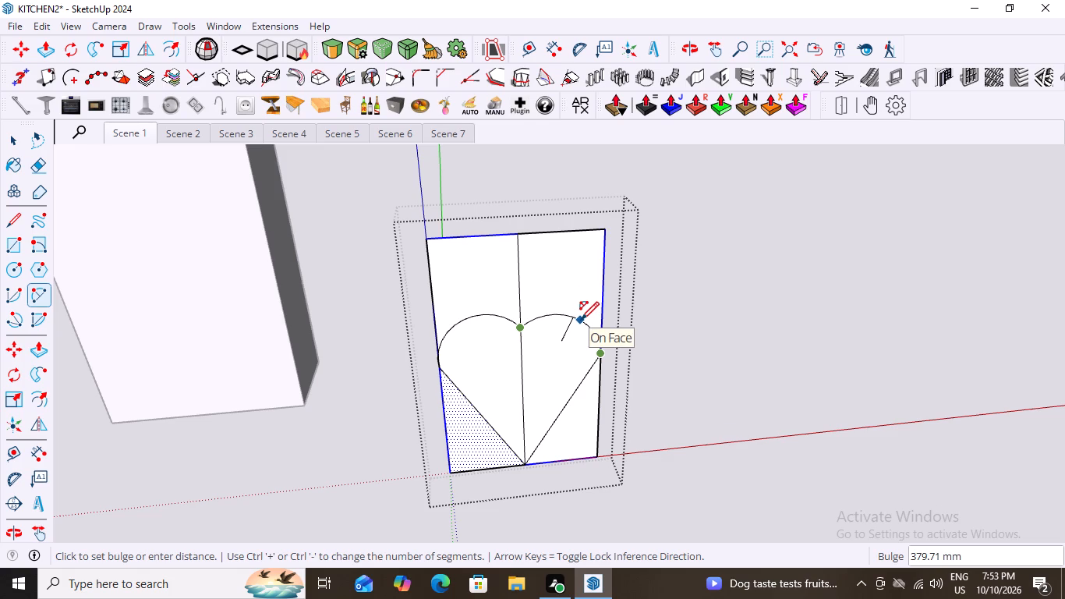
pyautogui.click(581, 320)
pyautogui.scroll(-4, 447, 399)
pyautogui.press('space')
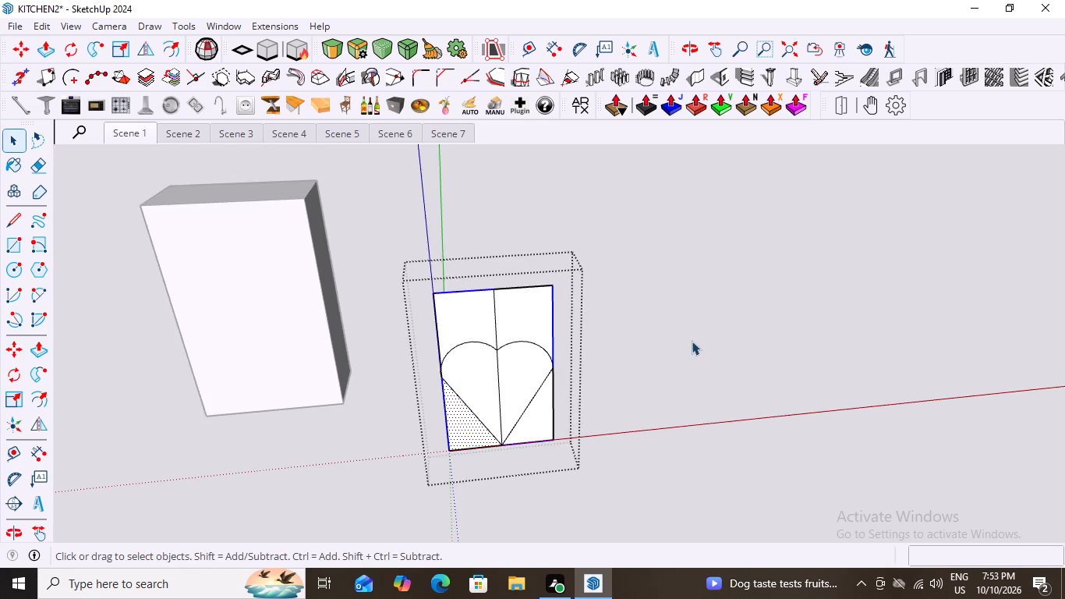
pyautogui.click(692, 341)
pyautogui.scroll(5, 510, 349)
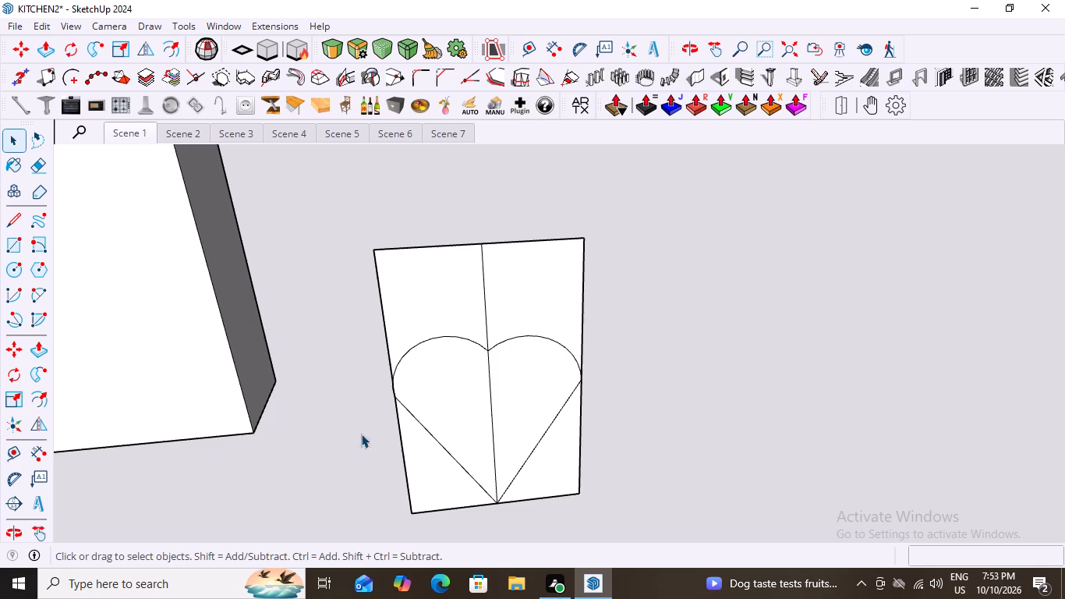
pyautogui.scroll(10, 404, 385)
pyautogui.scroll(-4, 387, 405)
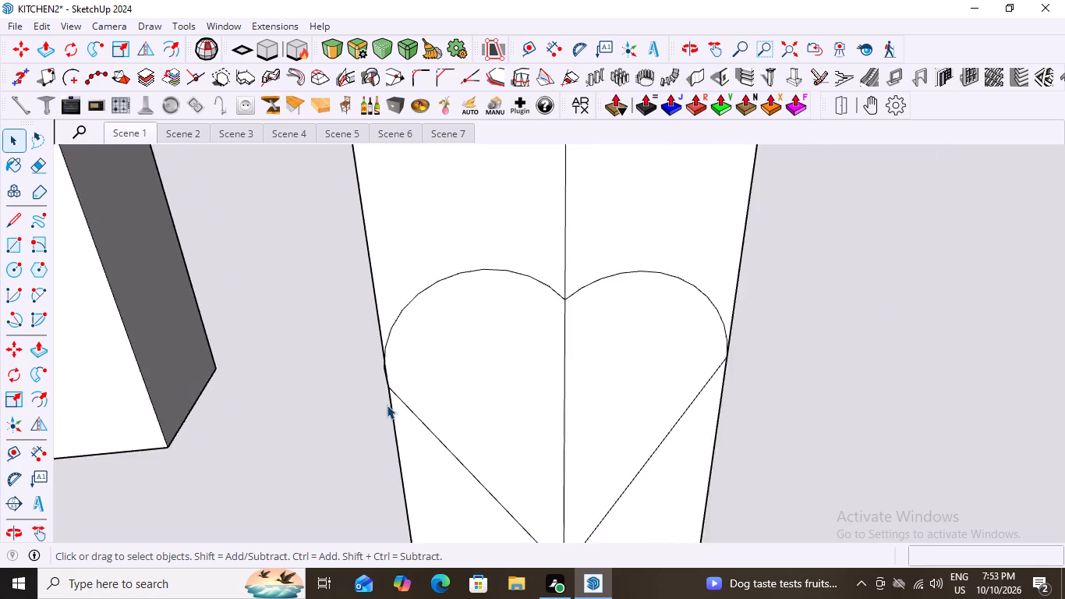
# Inside the rectangle group, delete both segments of the vertical centre line, above the heart and through it.
pyautogui.scroll(-5, 387, 405)
pyautogui.click(497, 292)
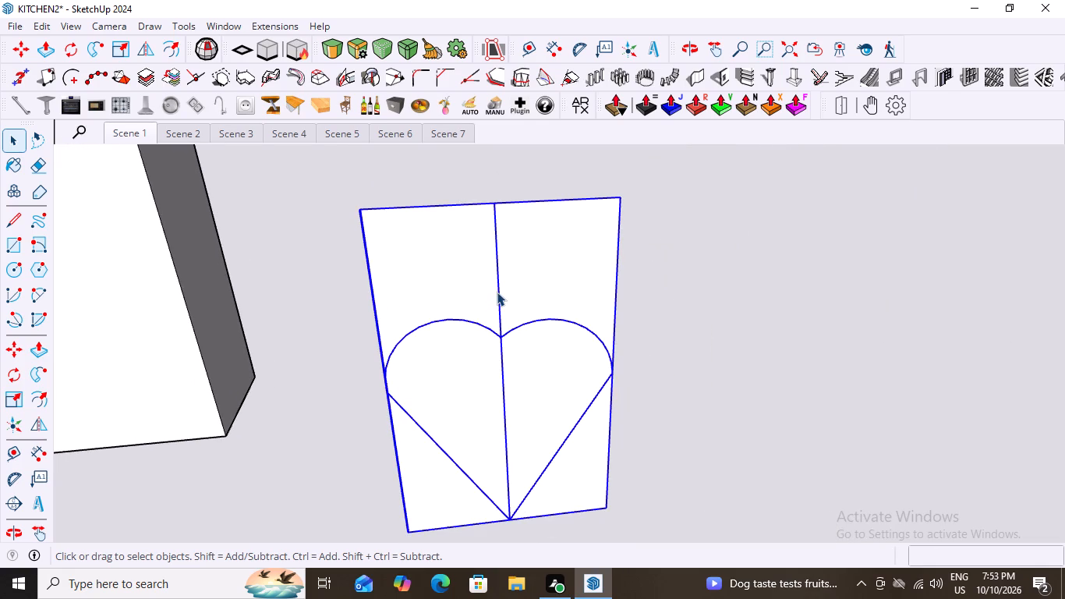
pyautogui.doubleClick(500, 290)
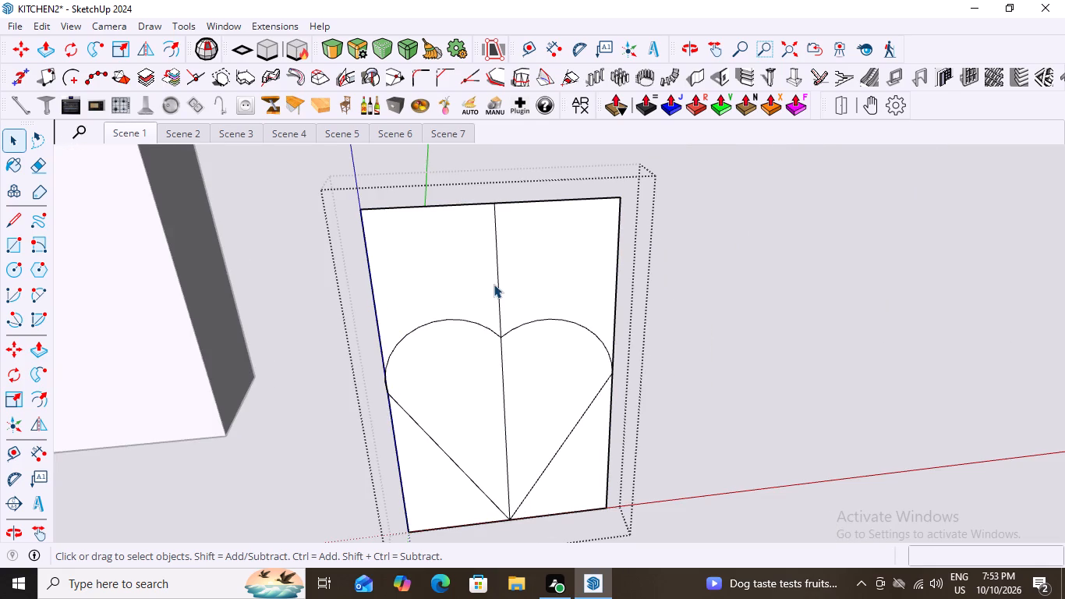
pyautogui.click(497, 285)
pyautogui.press('Delete')
pyautogui.click(501, 392)
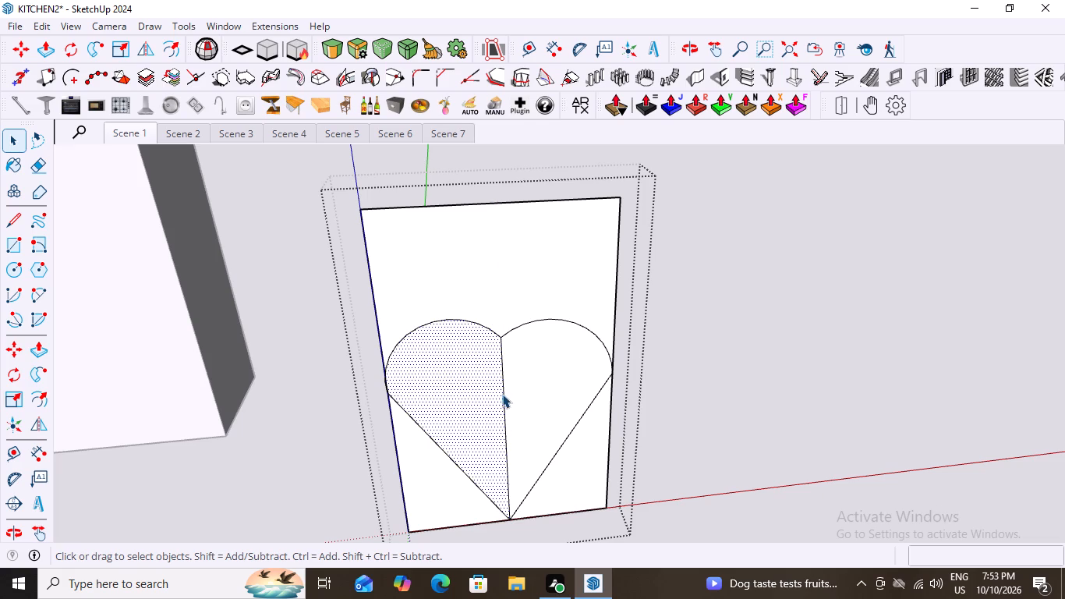
pyautogui.click(504, 394)
pyautogui.press('Delete')
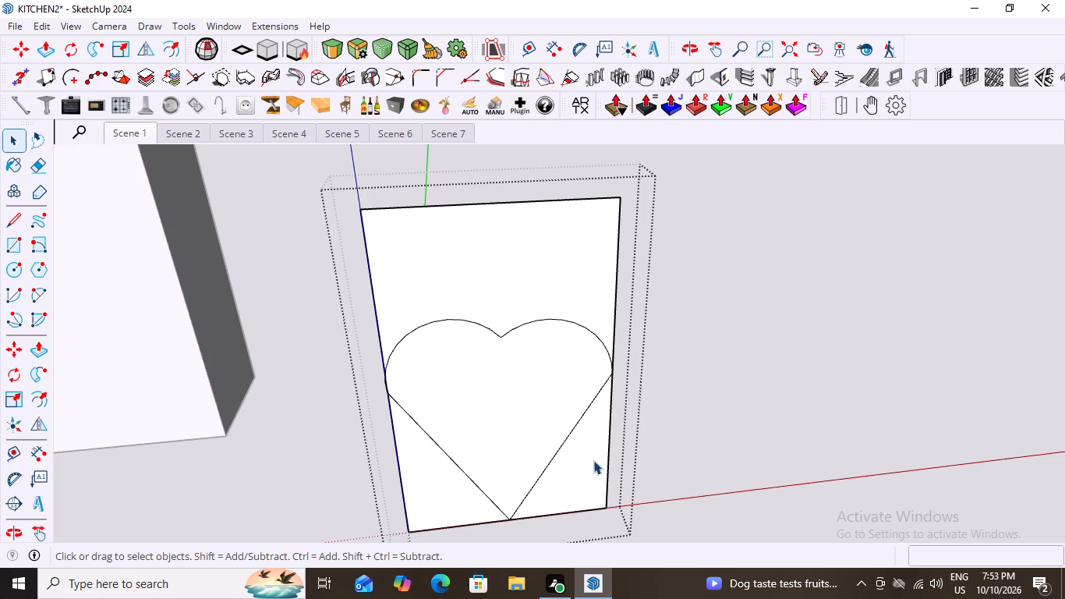
# Cut away the three rectangle faces around the heart: the one above it and the two lower corner triangles.
pyautogui.click(600, 446)
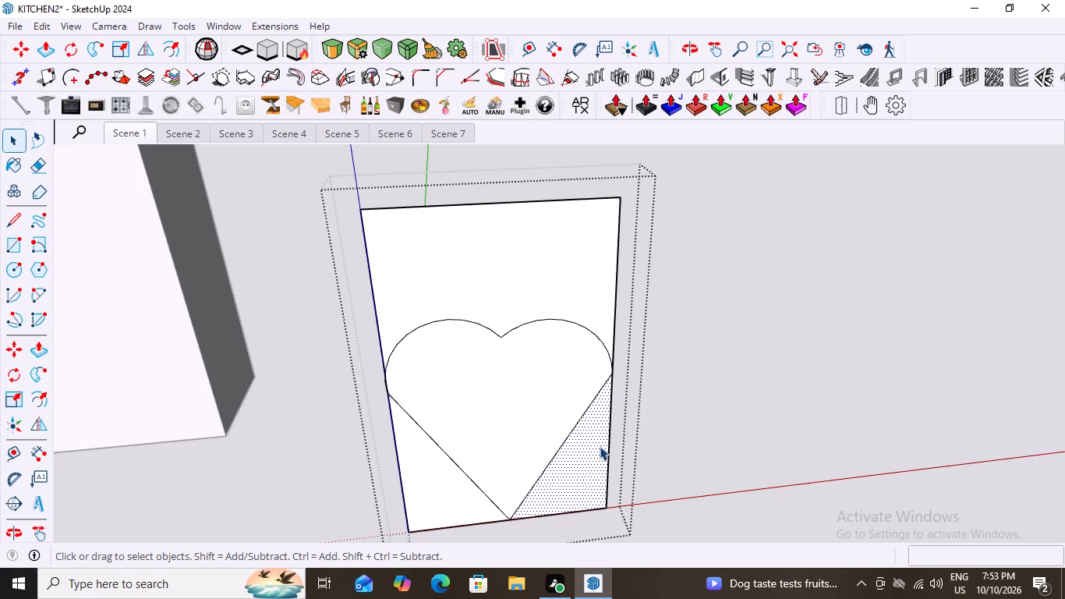
pyautogui.hotkey('ctrl', 'x')
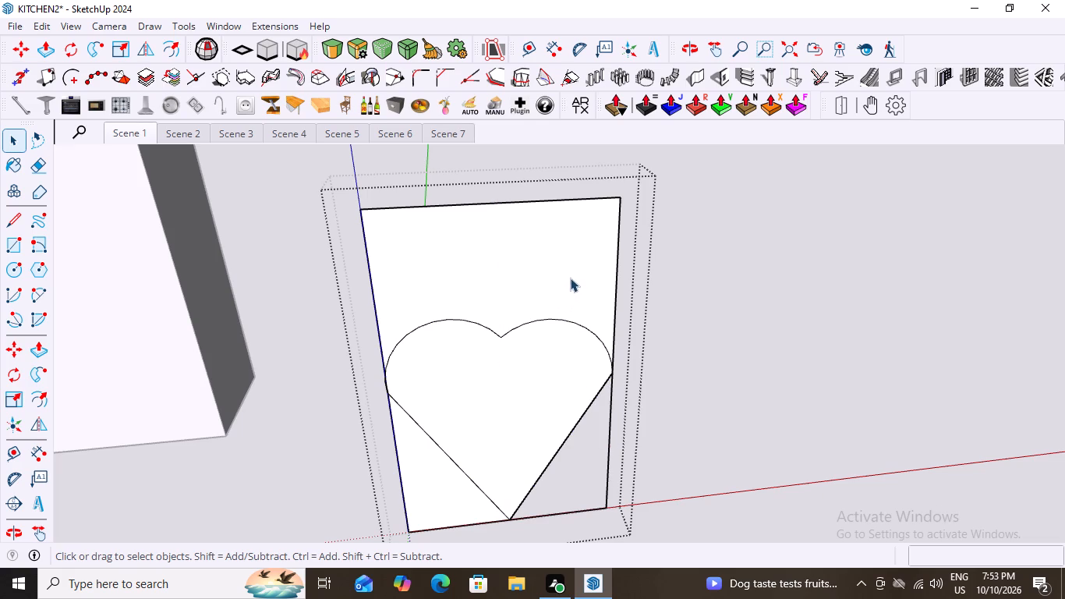
pyautogui.click(570, 278)
pyautogui.hotkey('ctrl', 'z')
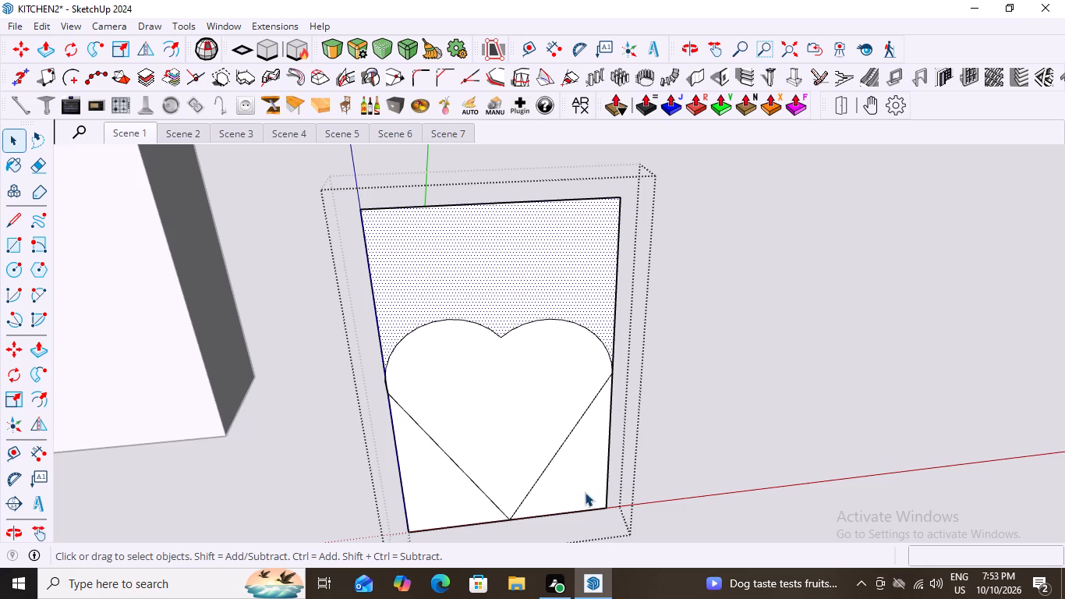
pyautogui.hotkey('ctrl', 'x')
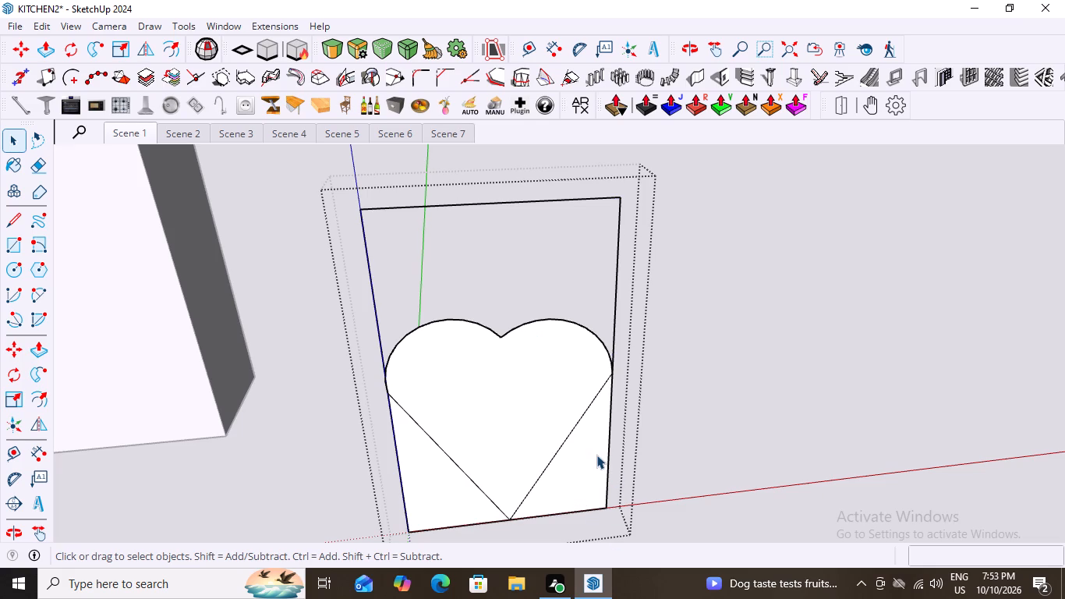
pyautogui.click(596, 455)
pyautogui.hotkey('ctrl', 'x')
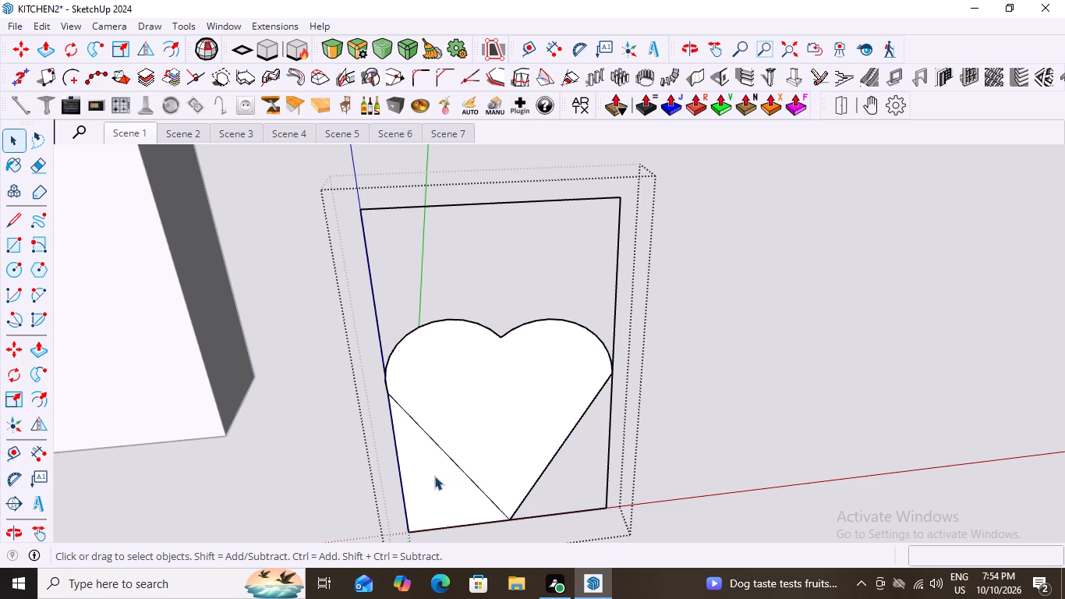
pyautogui.click(434, 476)
pyautogui.hotkey('ctrl', 'x')
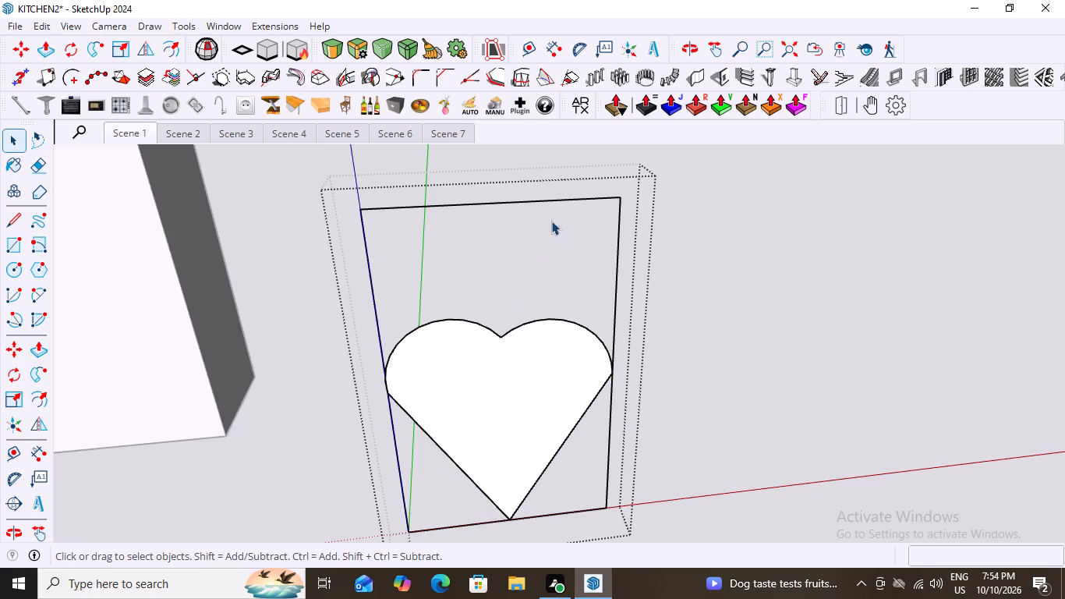
# Delete the rectangle's top, side and bottom edges around the heart, including the remaining lower-left edge, and close the group.
pyautogui.doubleClick(543, 200)
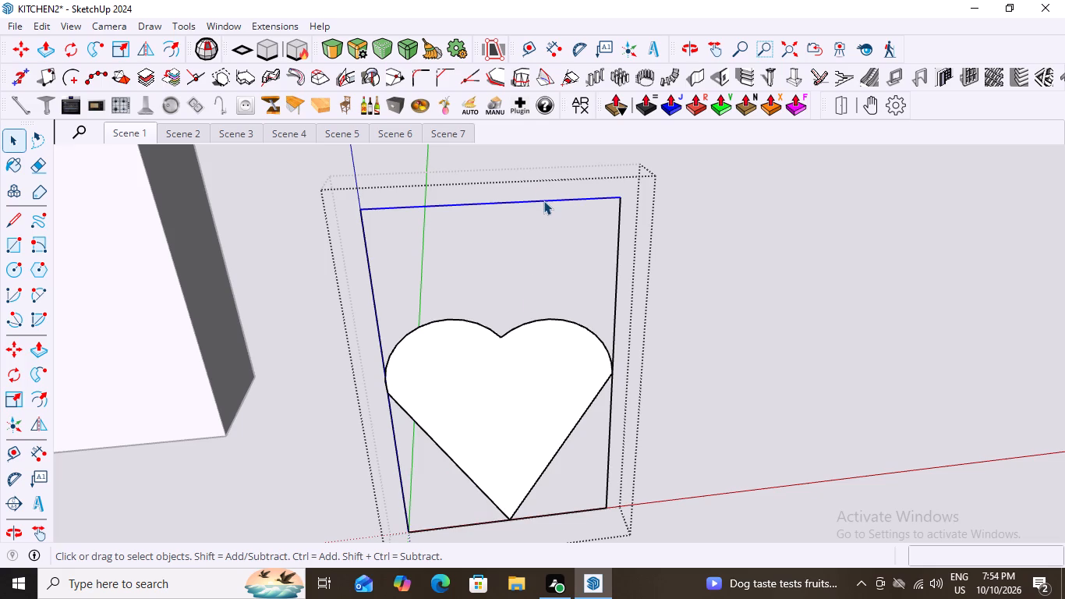
pyautogui.keyDown('shift'); pyautogui.click(371, 282); pyautogui.keyUp('shift')
pyautogui.keyDown('shift'); pyautogui.click(449, 523); pyautogui.keyUp('shift')
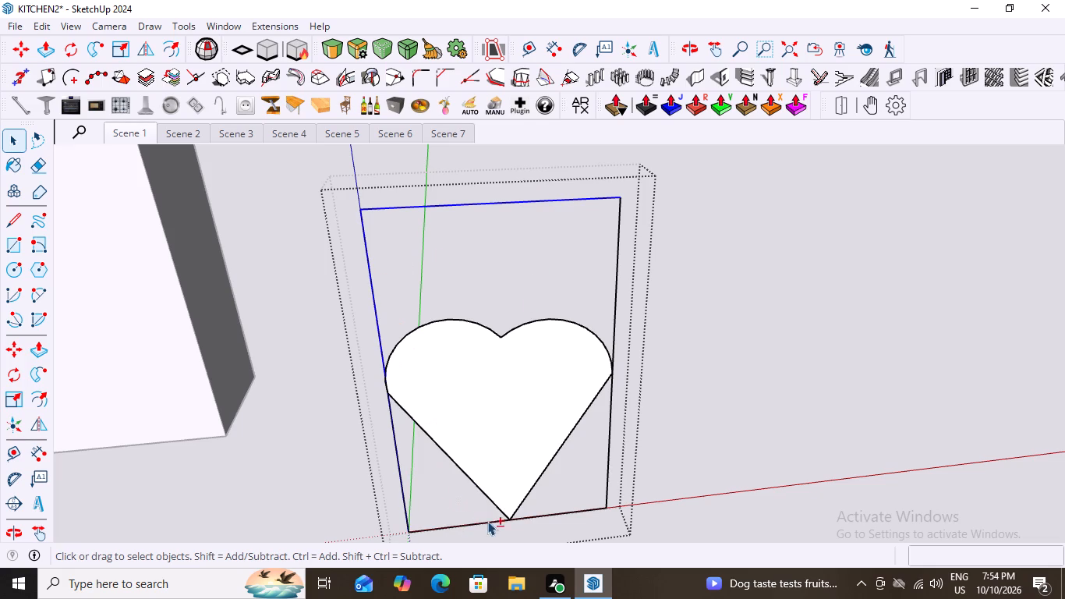
pyautogui.keyDown('shift'); pyautogui.click(615, 323); pyautogui.keyUp('shift')
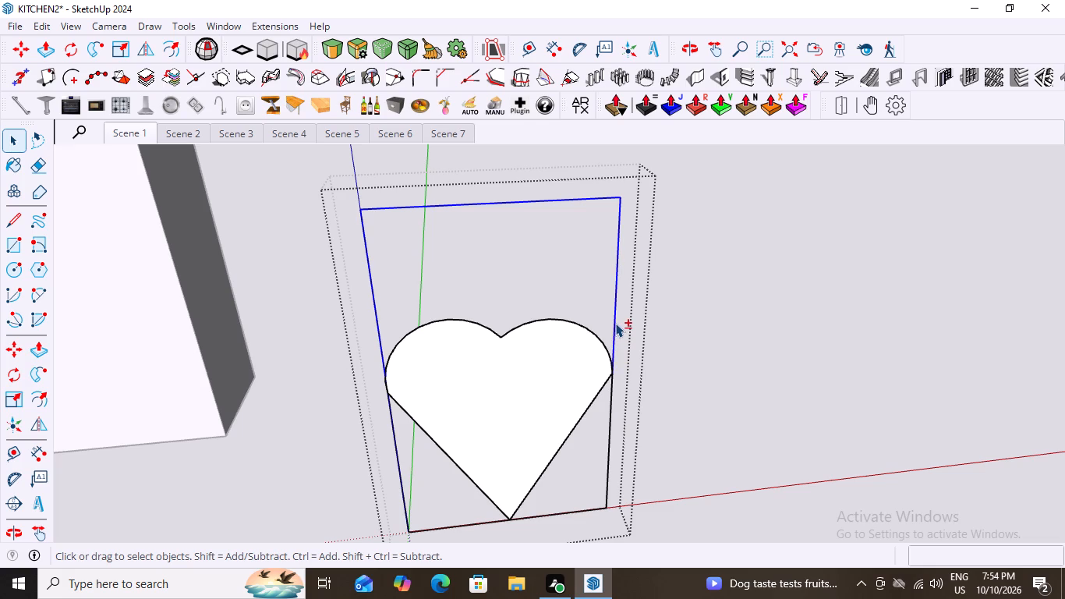
pyautogui.keyDown('shift'); pyautogui.click(610, 437); pyautogui.keyUp('shift')
pyautogui.keyDown('shift'); pyautogui.click(562, 512); pyautogui.keyUp('shift')
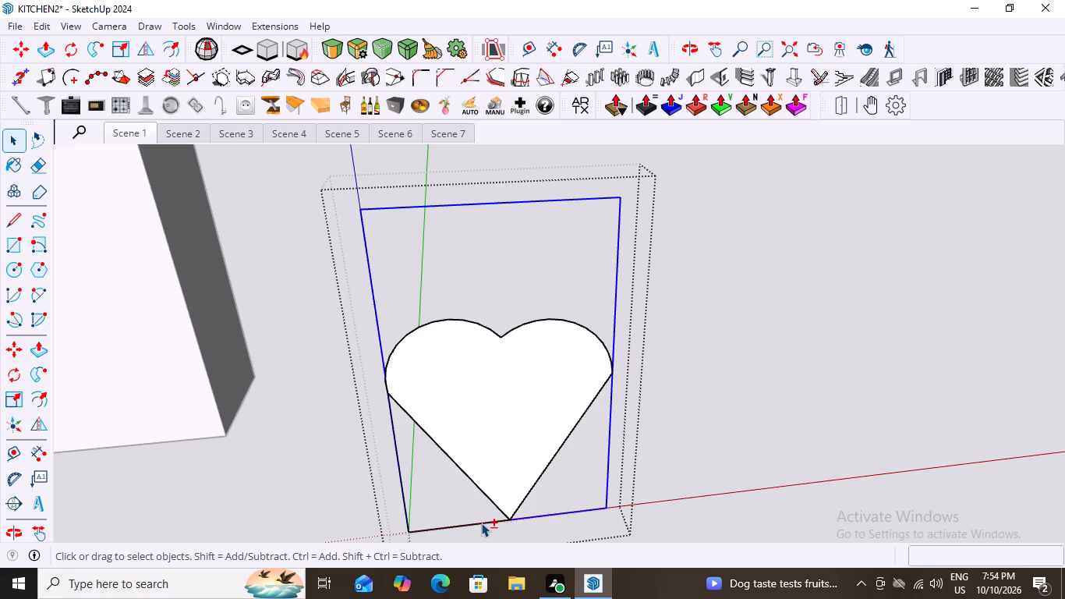
pyautogui.keyDown('shift'); pyautogui.click(473, 523); pyautogui.keyUp('shift')
pyautogui.press('Delete')
pyautogui.press('End')
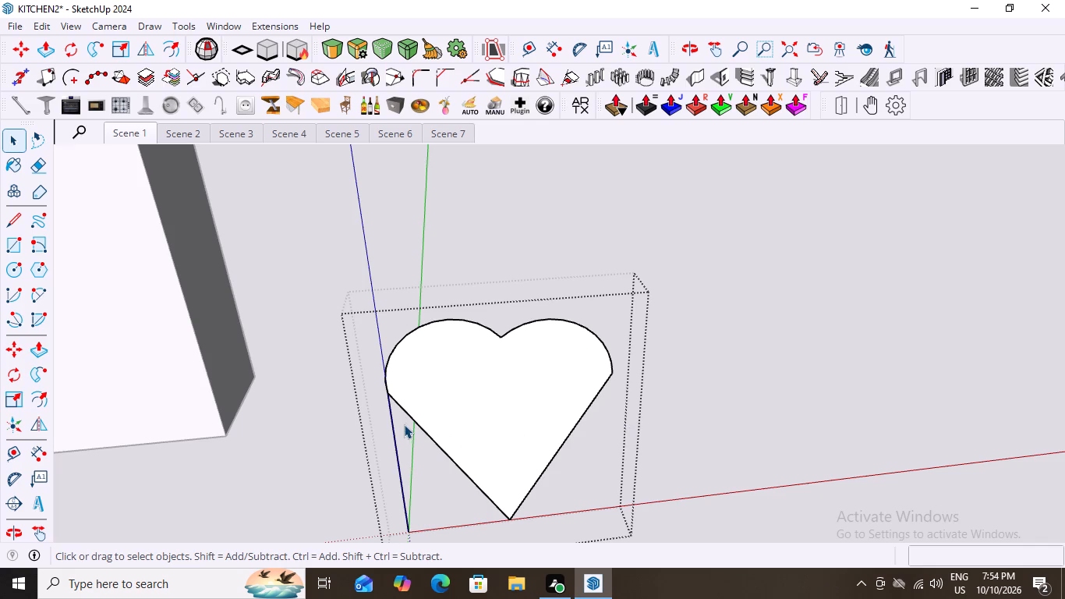
pyautogui.scroll(2, 405, 489)
pyautogui.click(403, 493)
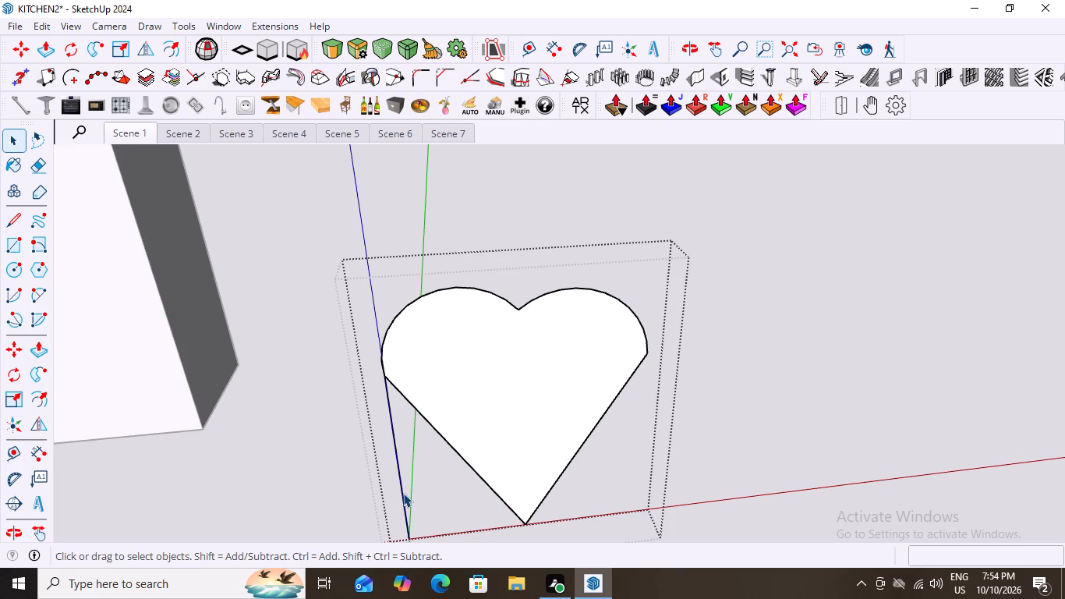
pyautogui.press('Delete')
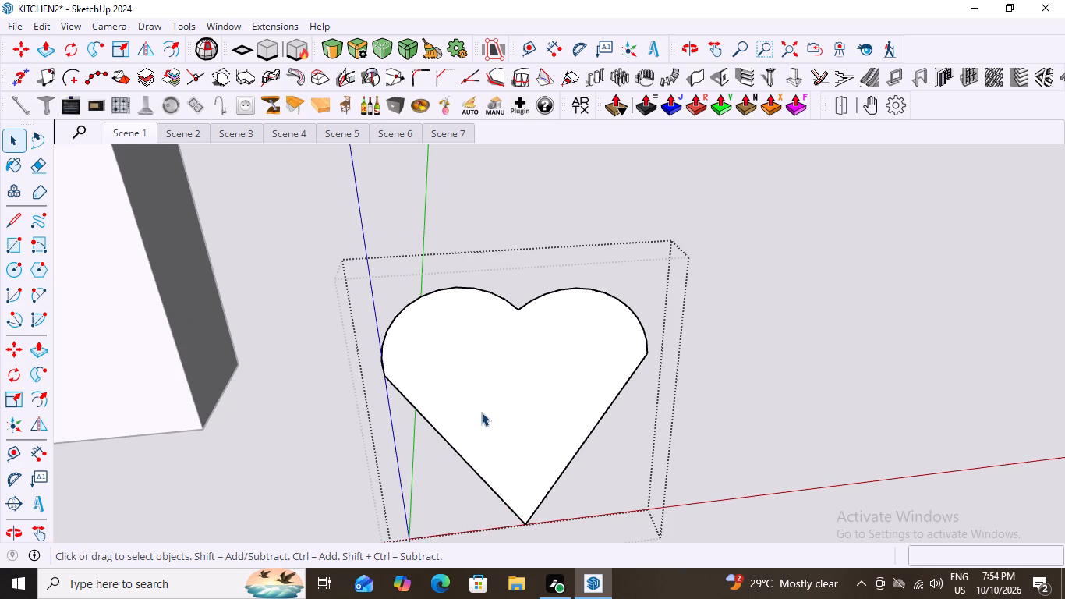
pyautogui.scroll(3, 434, 388)
pyautogui.scroll(-10, 434, 392)
pyautogui.moveTo(632, 420); pyautogui.dragTo(542, 435, button='middle')
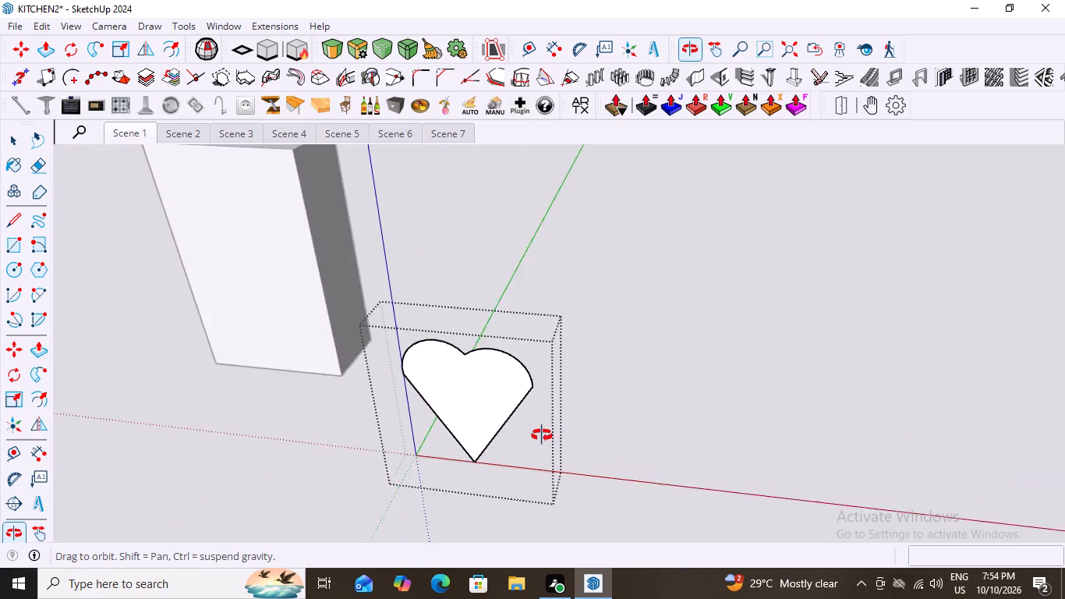
pyautogui.moveTo(542, 435); pyautogui.dragTo(596, 346, button='middle')
pyautogui.press('space')
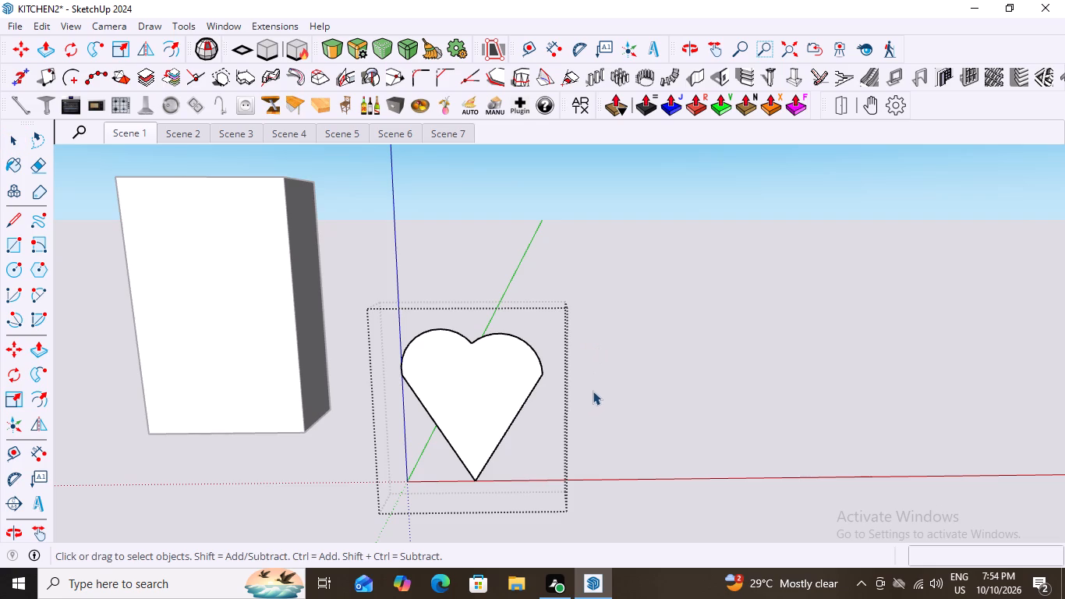
pyautogui.click(600, 391)
# Reopen the heart group, delete the short stray vertical edge inside the left lobe's lower end, and close the group.
pyautogui.scroll(5, 425, 385)
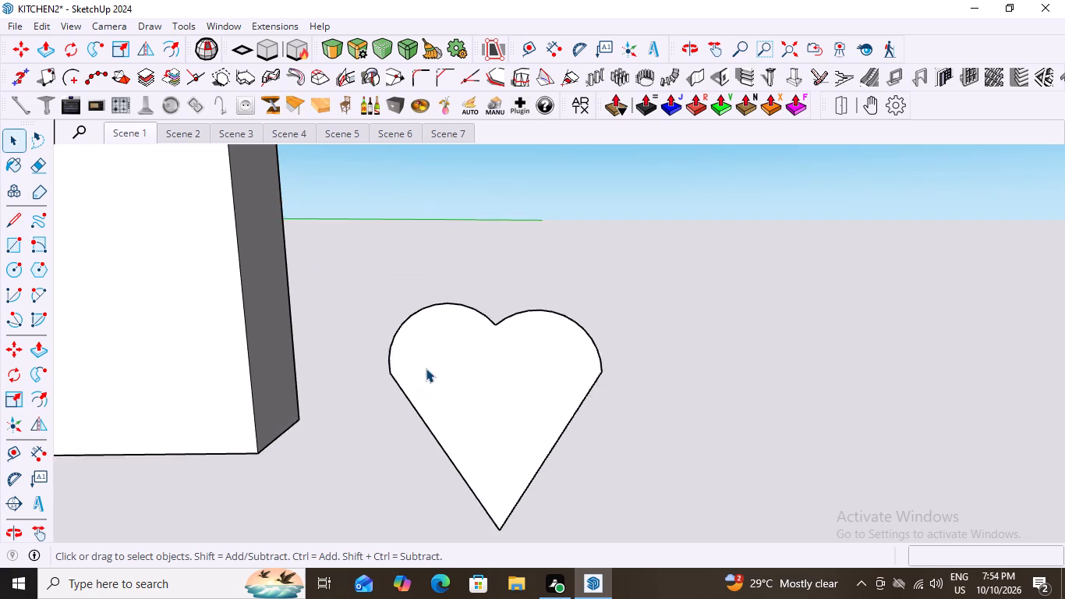
pyautogui.scroll(3, 426, 368)
pyautogui.moveTo(430, 402); pyautogui.dragTo(617, 363, button='middle')
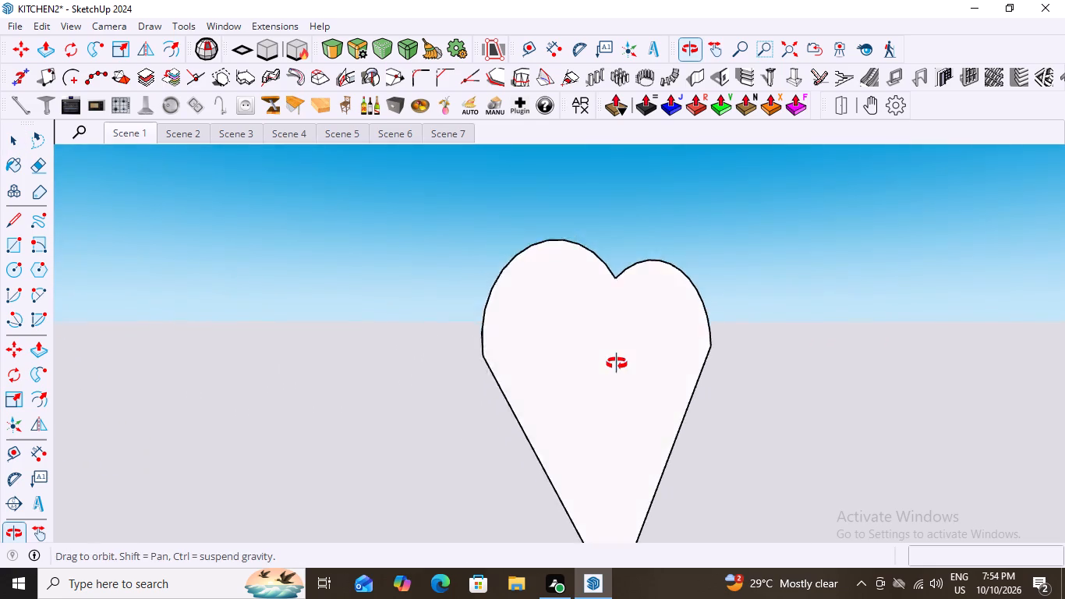
pyautogui.moveTo(617, 363); pyautogui.dragTo(448, 387, button='middle')
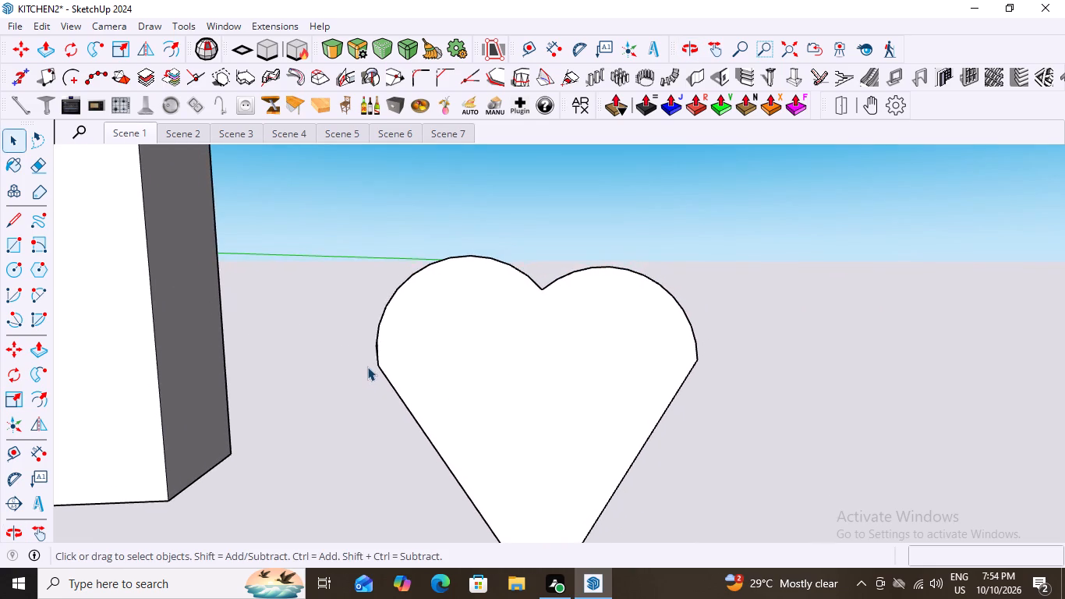
pyautogui.scroll(7, 367, 362)
pyautogui.scroll(-3, 370, 360)
pyautogui.scroll(3, 412, 310)
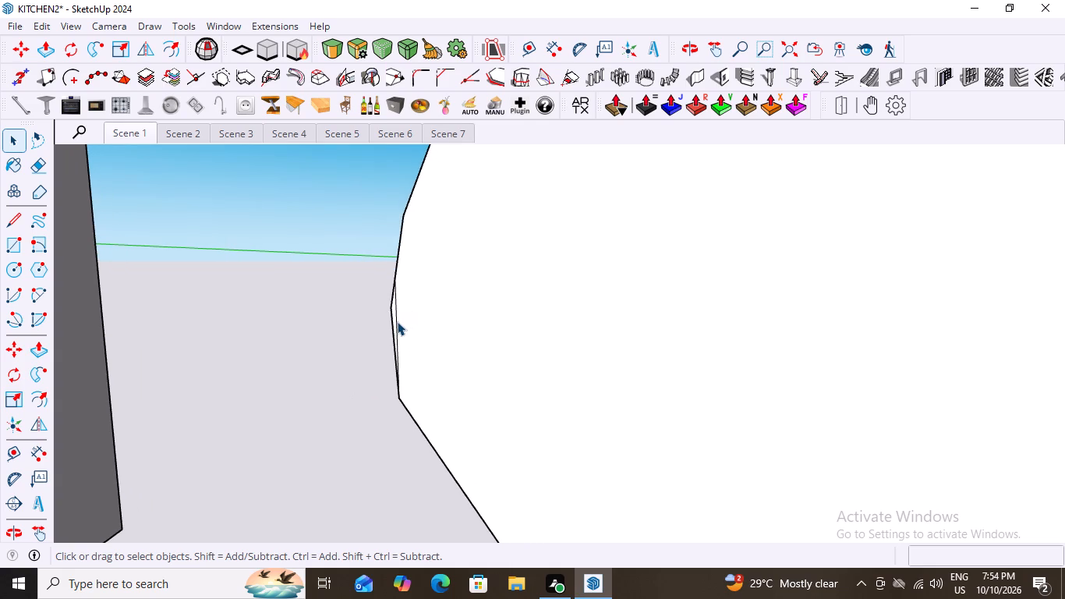
pyautogui.click(397, 321)
pyautogui.doubleClick(397, 321)
pyautogui.click(397, 321)
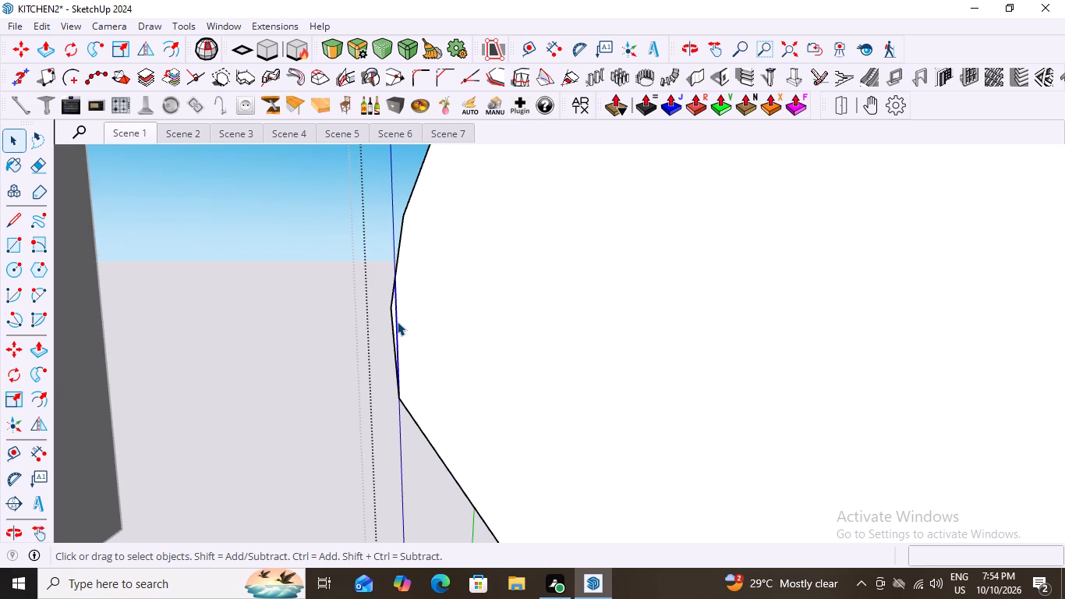
pyautogui.press('Delete')
pyautogui.scroll(-11, 266, 410)
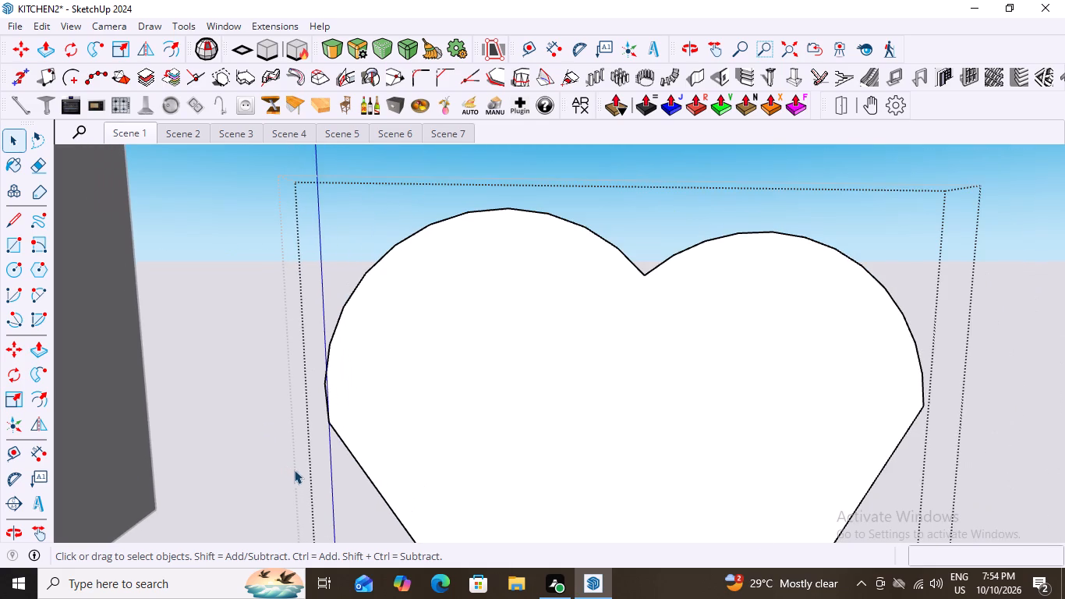
pyautogui.scroll(2, 832, 435)
pyautogui.scroll(-13, 532, 456)
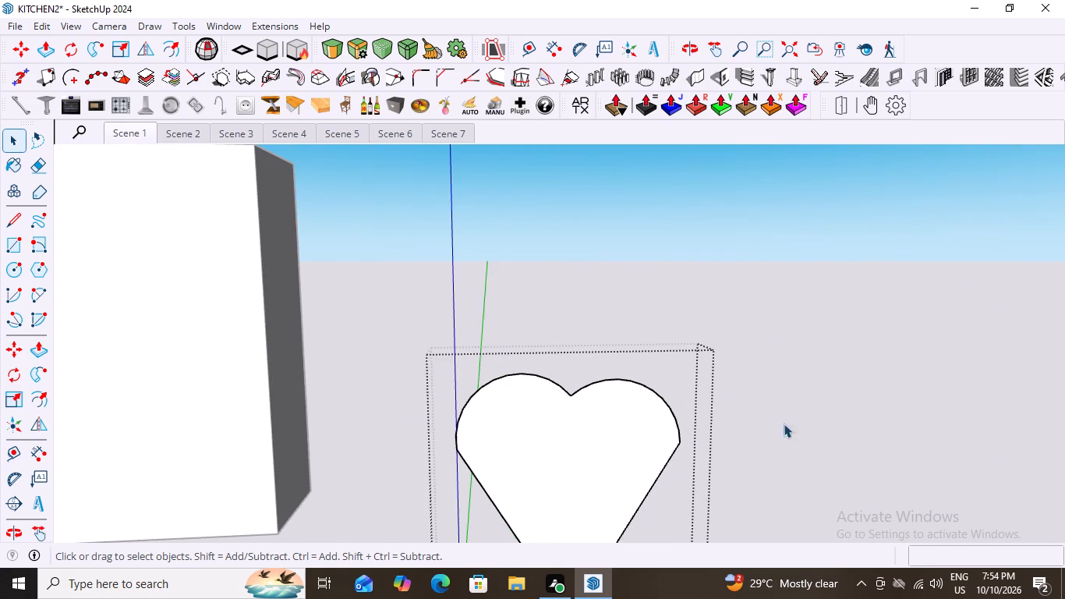
pyautogui.press('space')
pyautogui.click(794, 399)
# Examine the heart shape up close and its position in the row beside the upright box.
pyautogui.scroll(-14, 752, 437)
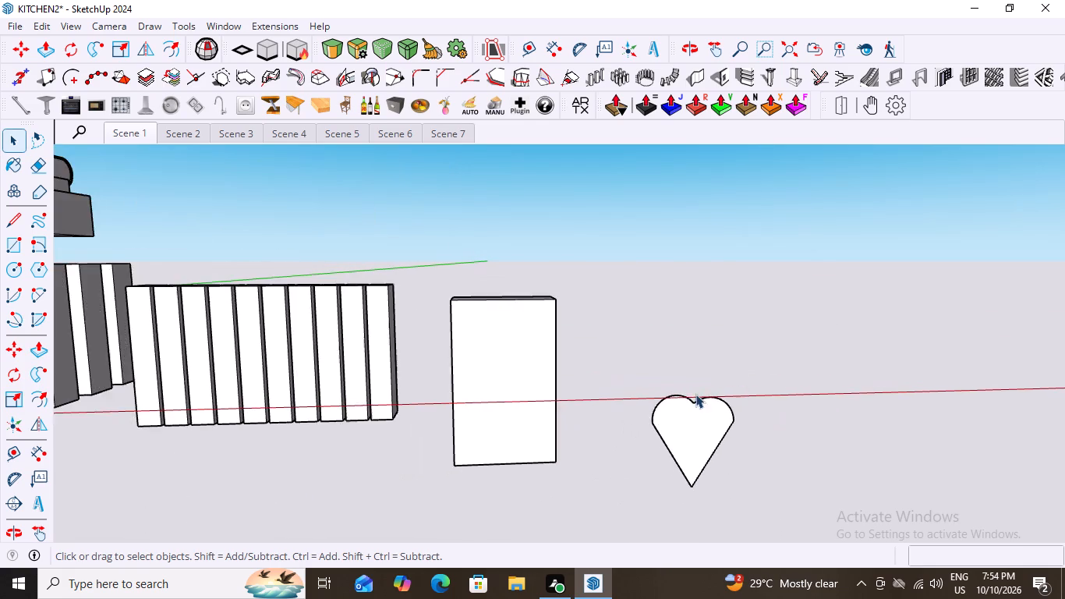
pyautogui.scroll(-4, 671, 431)
pyautogui.moveTo(722, 460); pyautogui.dragTo(731, 570, button='middle')
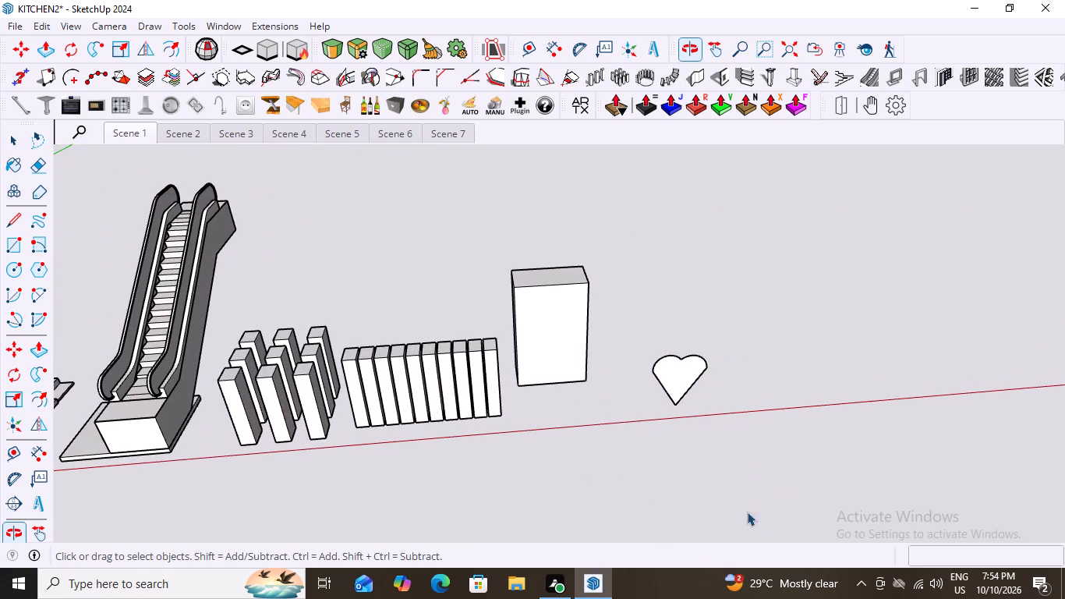
pyautogui.scroll(13, 668, 367)
pyautogui.middleClick(668, 367)
pyautogui.scroll(-8, 672, 390)
pyautogui.moveTo(693, 431); pyautogui.dragTo(683, 462, button='middle')
pyautogui.scroll(10, 675, 466)
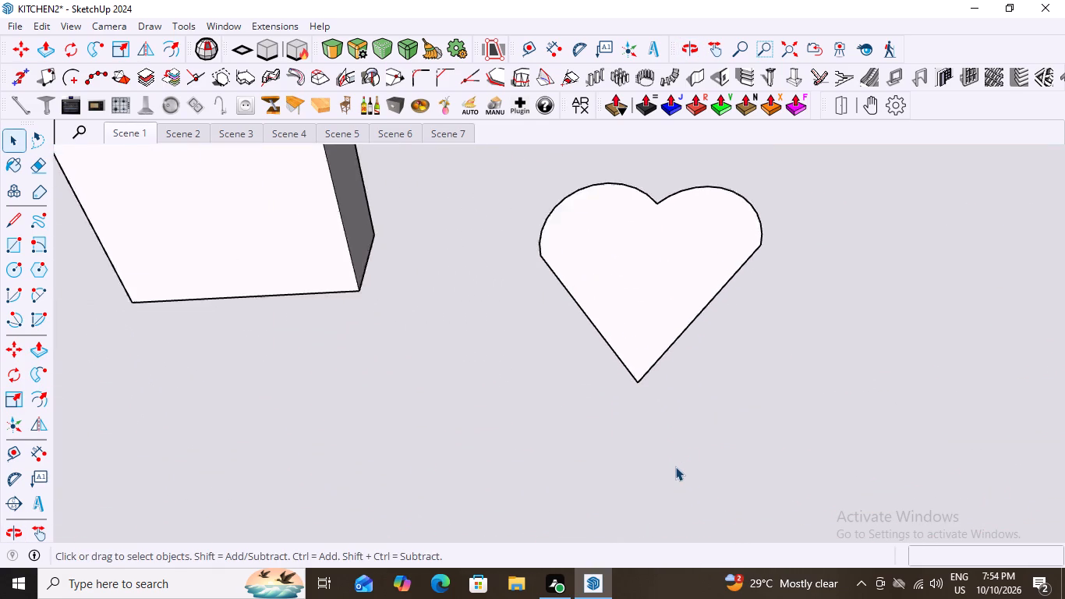
pyautogui.scroll(2, 675, 466)
pyautogui.moveTo(578, 358); pyautogui.dragTo(568, 324, button='middle')
pyautogui.scroll(1, 578, 358)
pyautogui.scroll(-2, 568, 324)
pyautogui.scroll(-6, 610, 473)
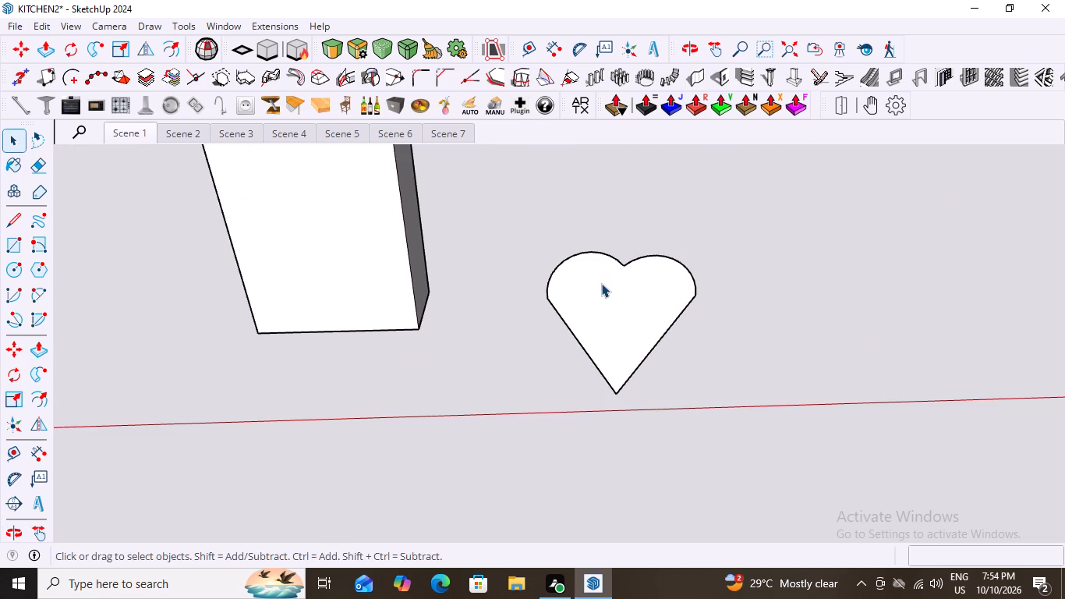
pyautogui.scroll(-2, 601, 278)
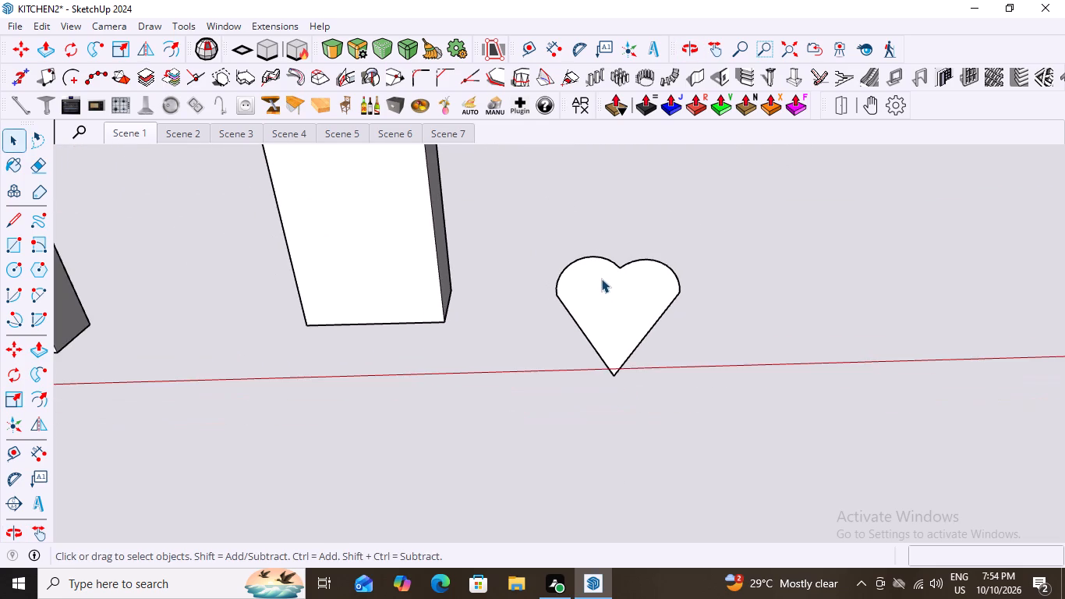
pyautogui.scroll(-16, 600, 331)
pyautogui.moveTo(469, 356); pyautogui.dragTo(569, 310, button='middle')
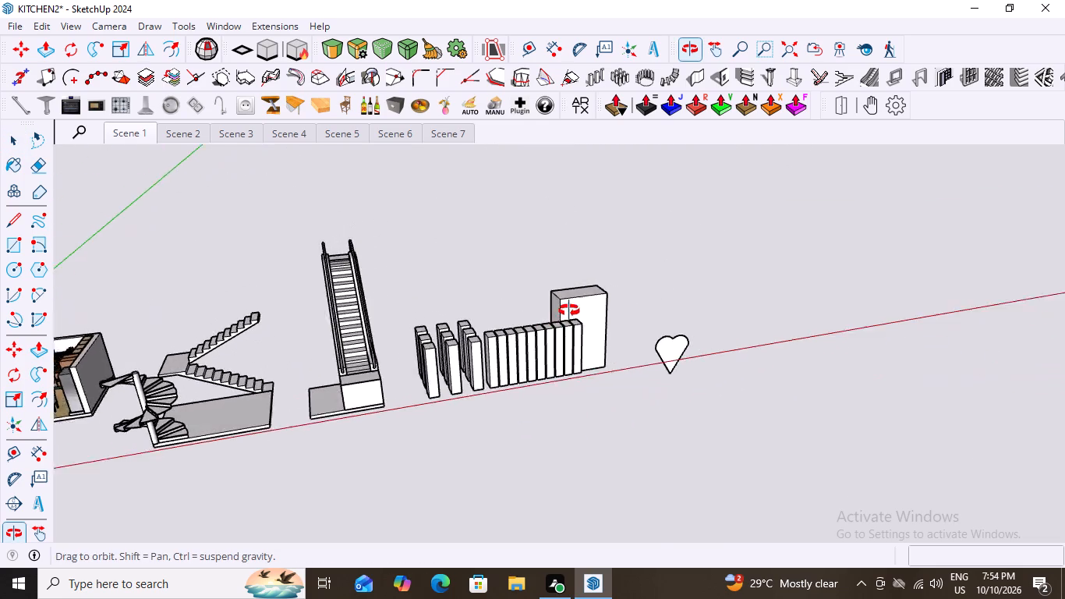
# Delete the heart group standing past the upright box.
pyautogui.moveTo(569, 310); pyautogui.dragTo(598, 289, button='middle')
pyautogui.scroll(2, 621, 374)
pyautogui.click(663, 342)
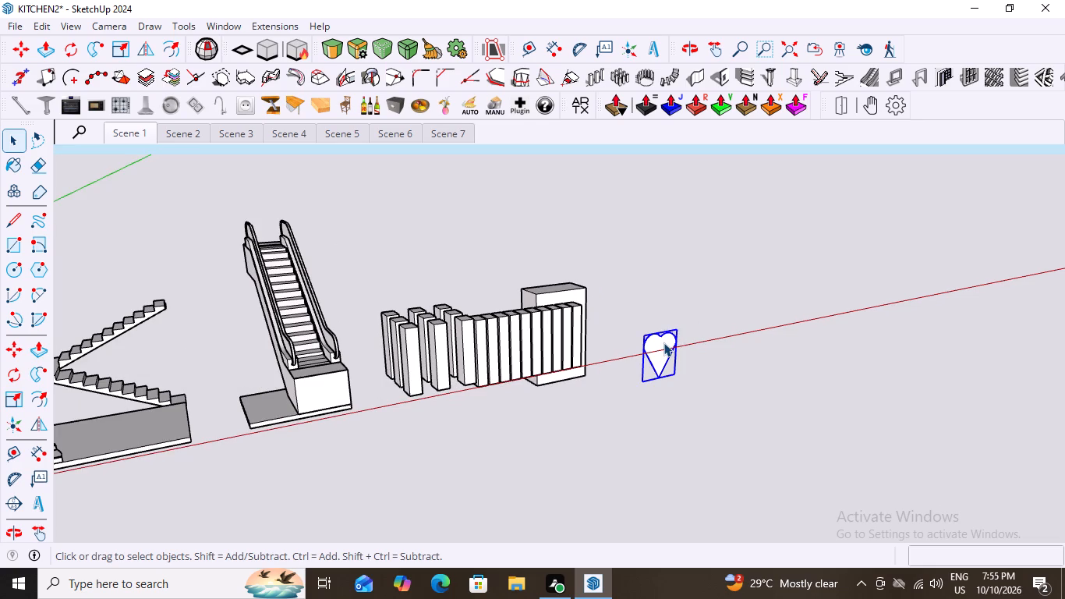
pyautogui.press('Delete')
# Examine the row of models from the kitchen to the upright box and the free ground beyond it.
pyautogui.scroll(-6, 633, 384)
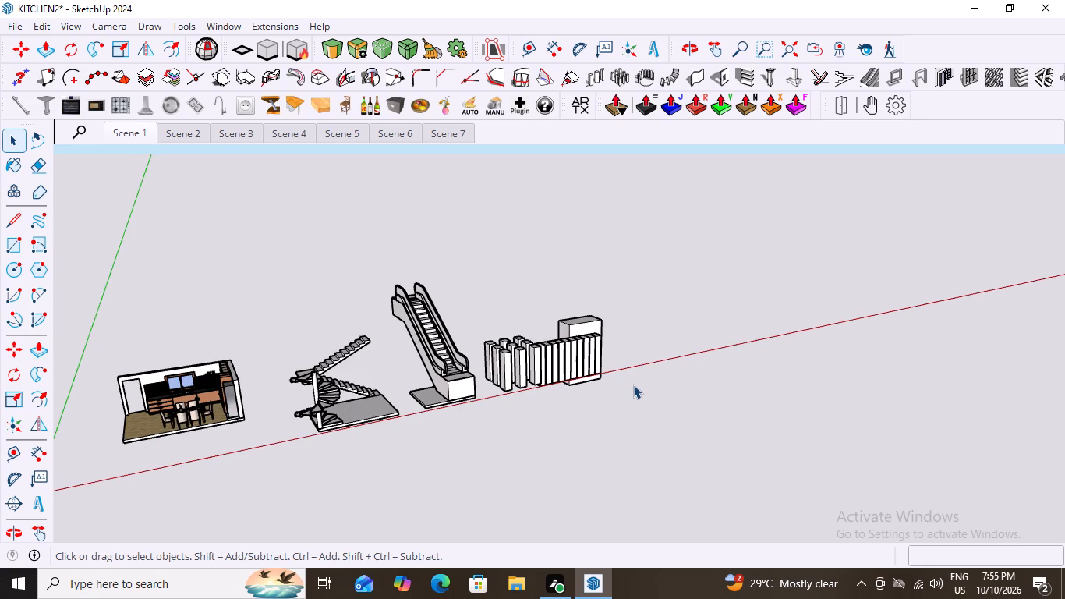
pyautogui.scroll(-8, 433, 441)
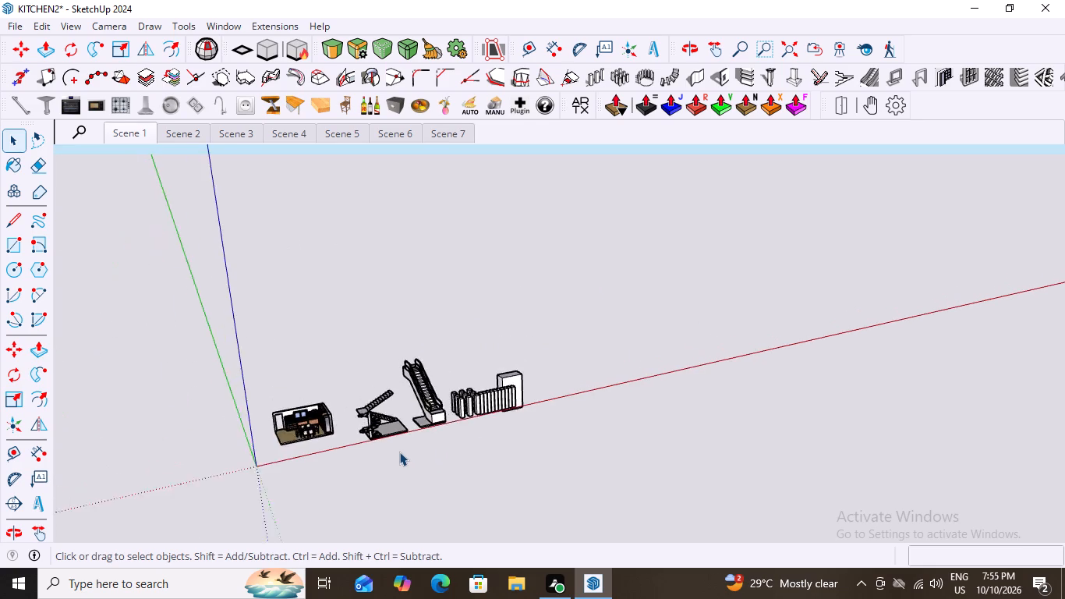
pyautogui.scroll(-8, 399, 452)
pyautogui.moveTo(465, 450); pyautogui.dragTo(381, 468, button='middle')
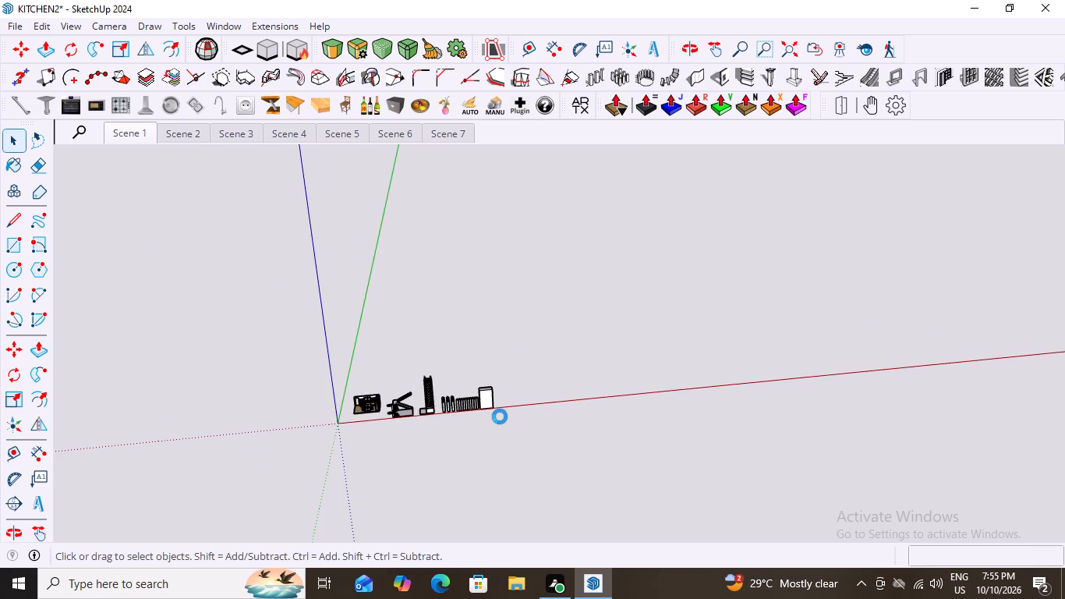
pyautogui.scroll(2, 470, 433)
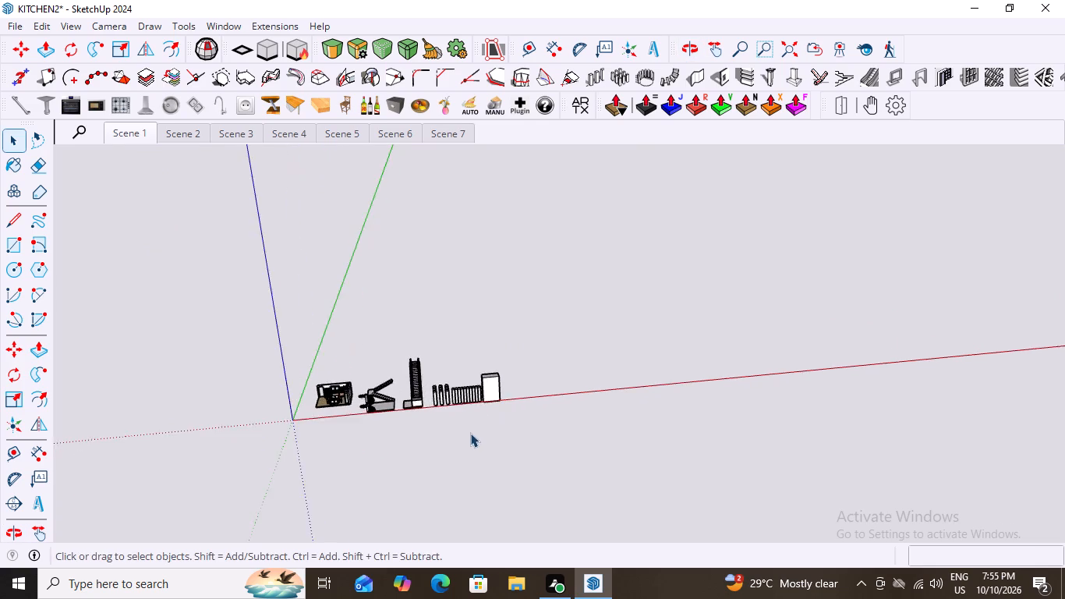
pyautogui.scroll(10, 470, 433)
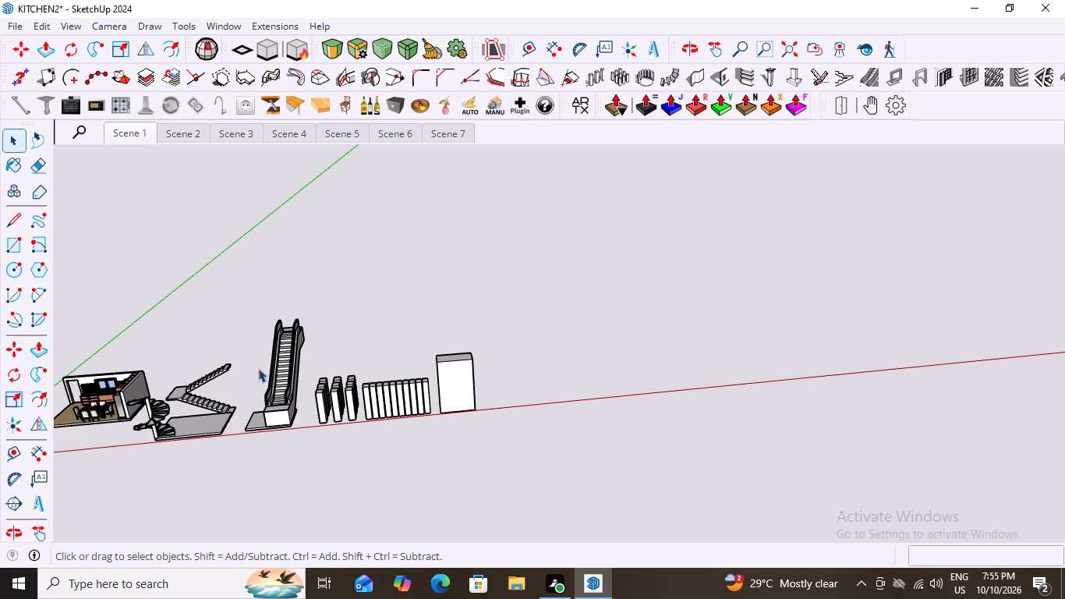
pyautogui.scroll(-5, 476, 438)
pyautogui.moveTo(535, 434); pyautogui.dragTo(513, 418, button='middle')
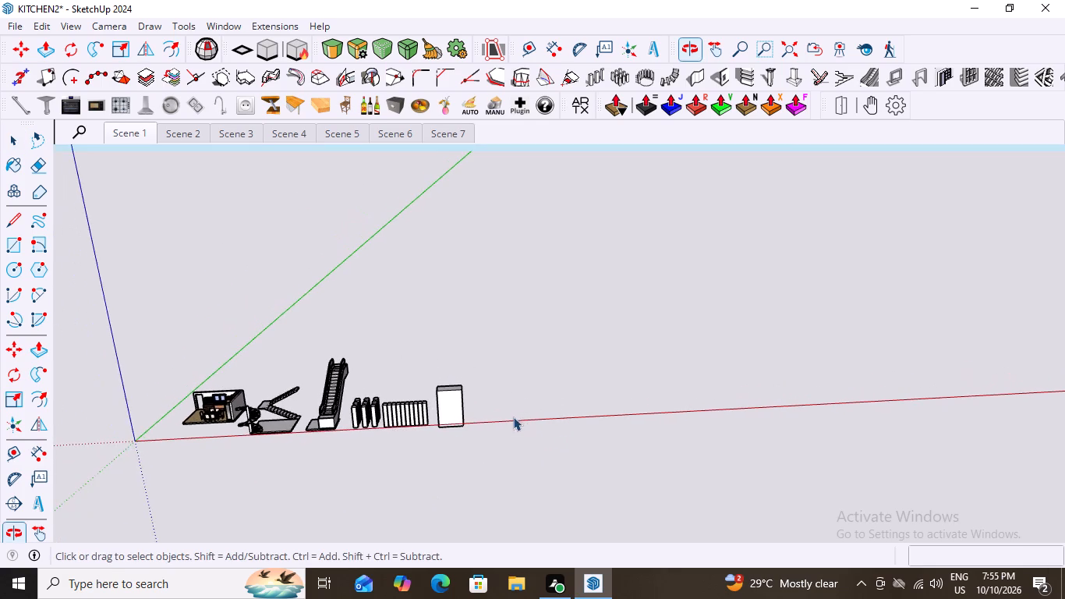
pyautogui.scroll(2, 469, 427)
pyautogui.moveTo(469, 427); pyautogui.dragTo(458, 486, button='middle')
pyautogui.scroll(4, 513, 418)
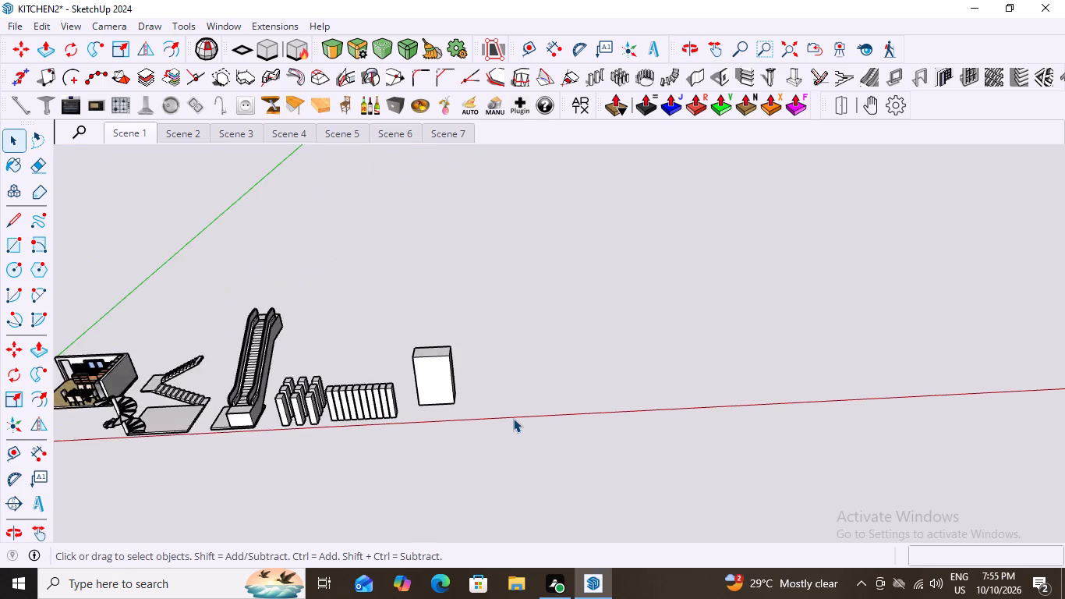
pyautogui.scroll(3, 513, 418)
pyautogui.moveTo(489, 398); pyautogui.dragTo(515, 413, button='middle')
pyautogui.scroll(5, 445, 447)
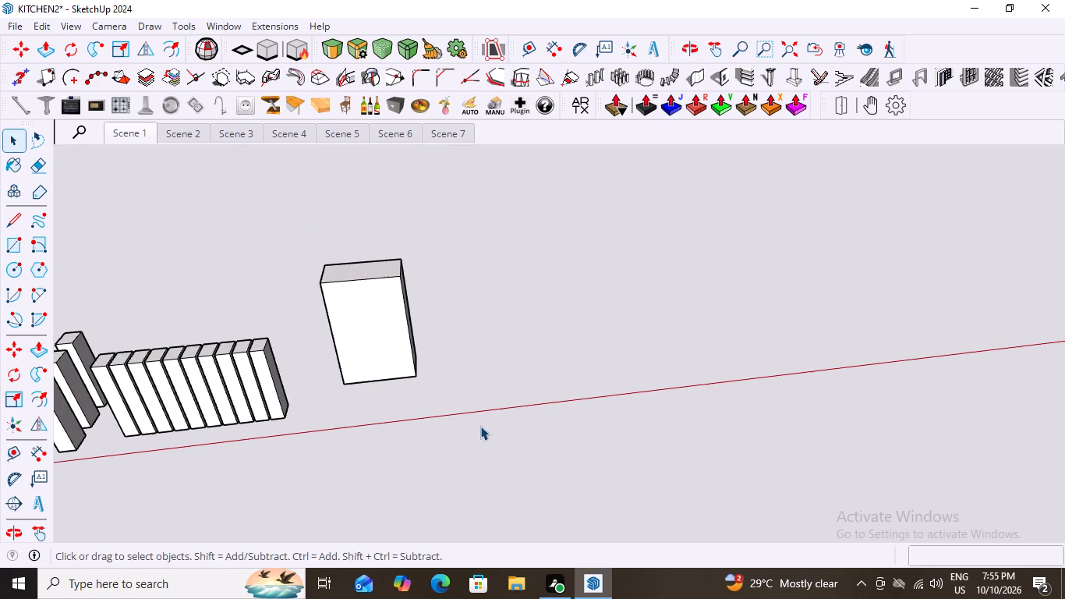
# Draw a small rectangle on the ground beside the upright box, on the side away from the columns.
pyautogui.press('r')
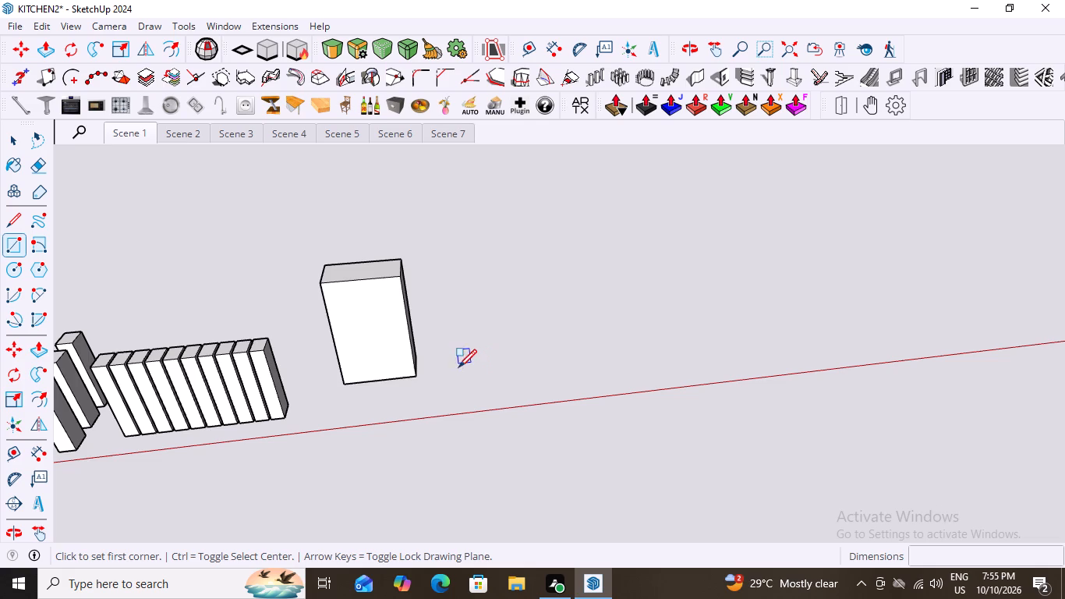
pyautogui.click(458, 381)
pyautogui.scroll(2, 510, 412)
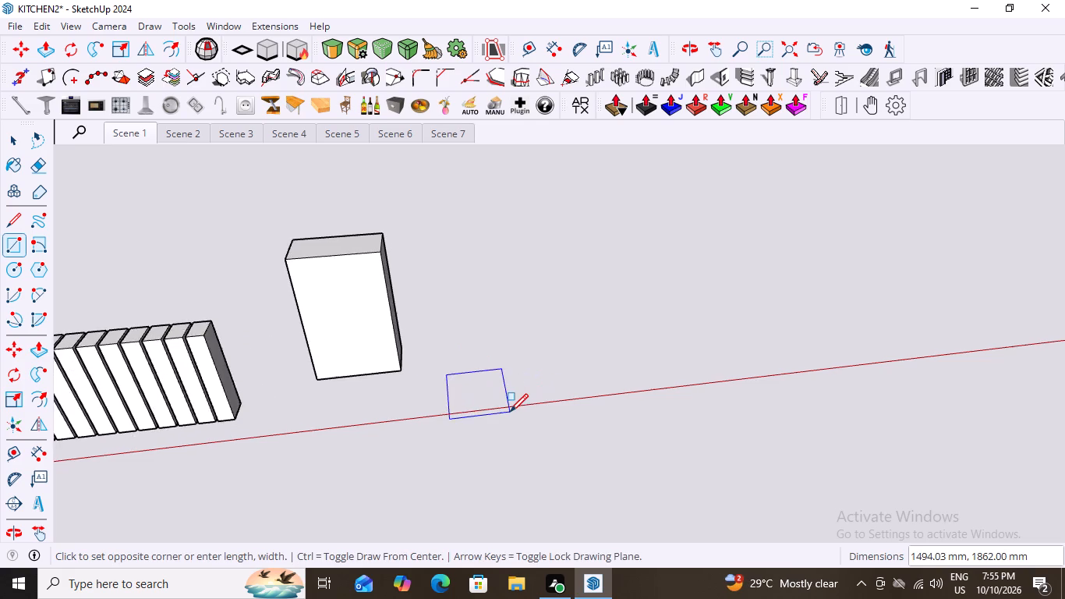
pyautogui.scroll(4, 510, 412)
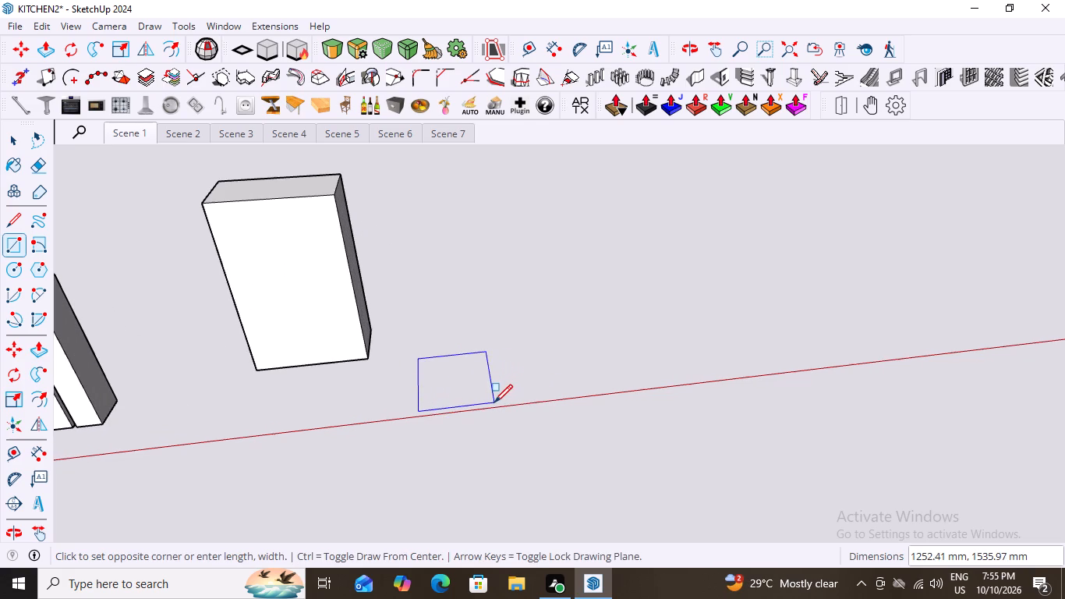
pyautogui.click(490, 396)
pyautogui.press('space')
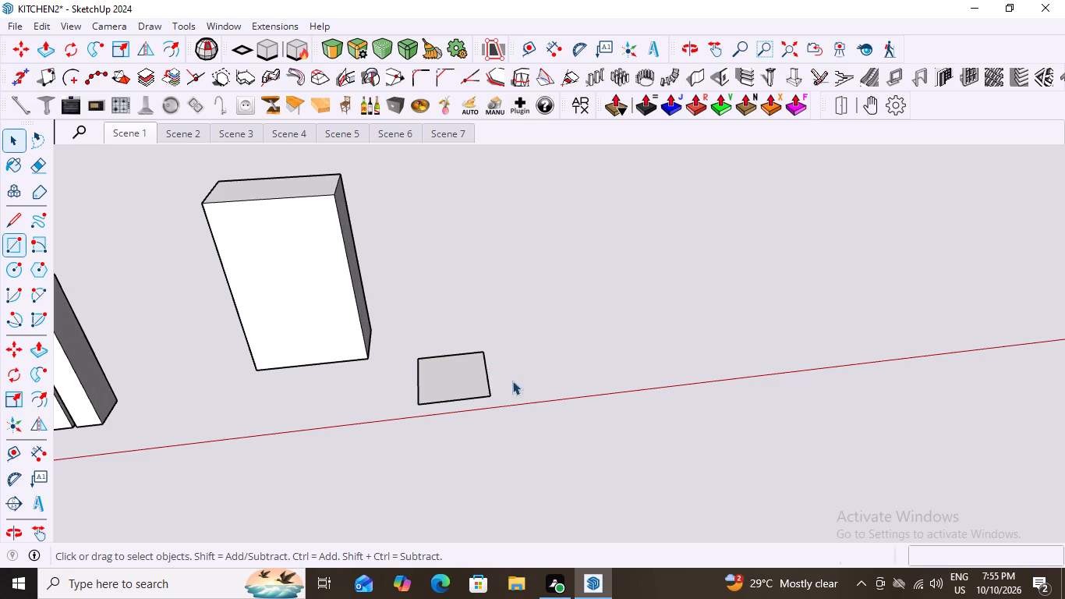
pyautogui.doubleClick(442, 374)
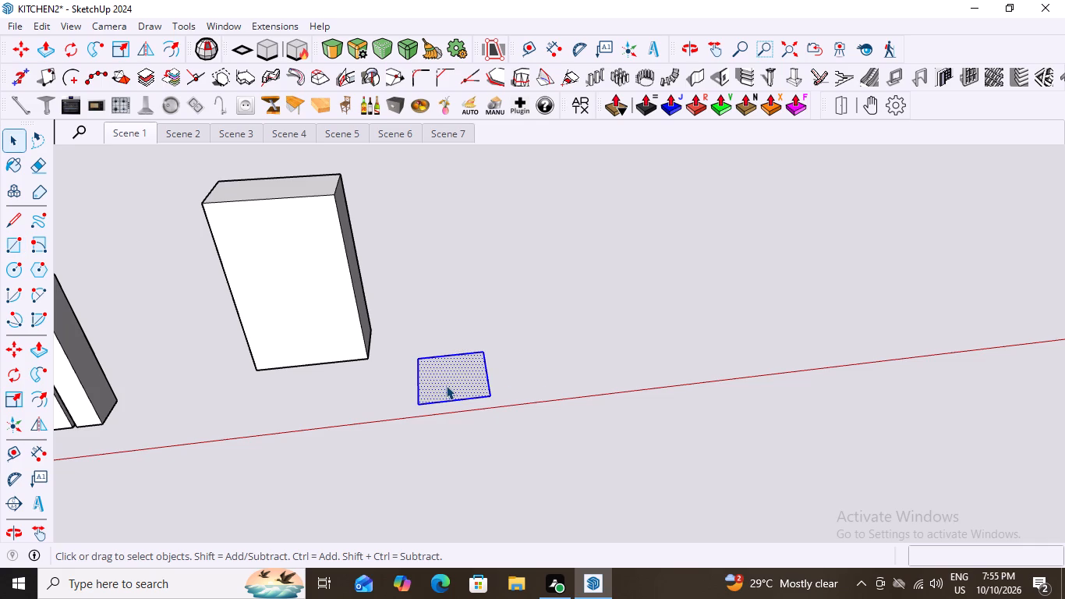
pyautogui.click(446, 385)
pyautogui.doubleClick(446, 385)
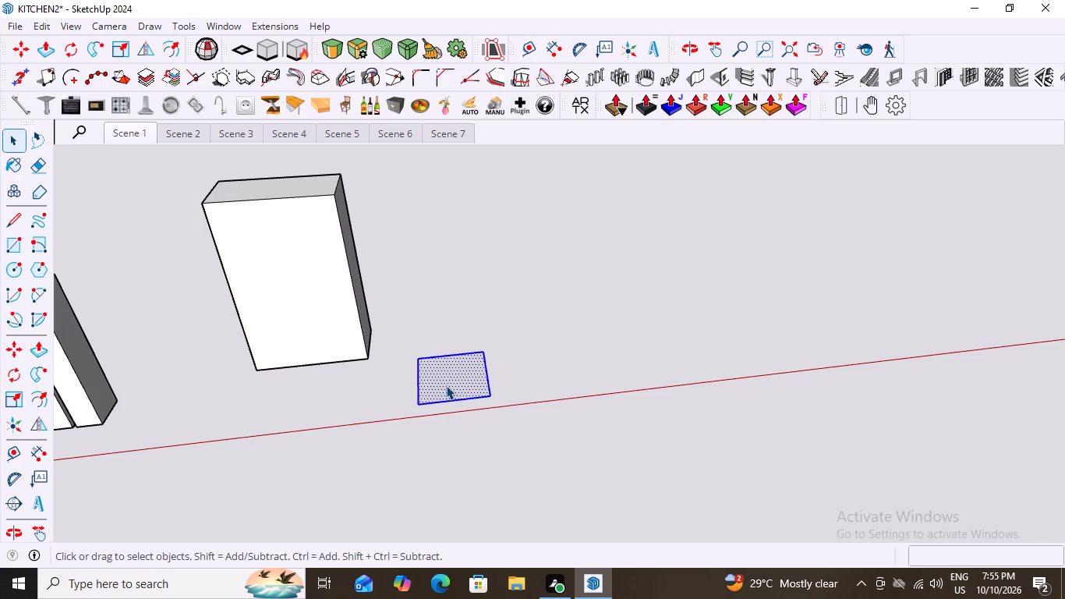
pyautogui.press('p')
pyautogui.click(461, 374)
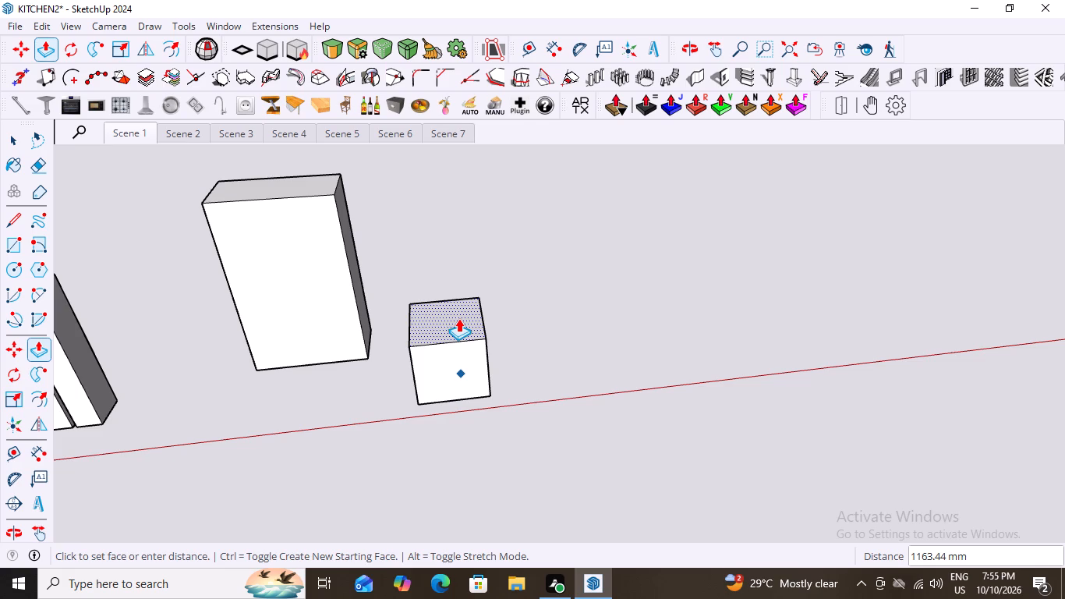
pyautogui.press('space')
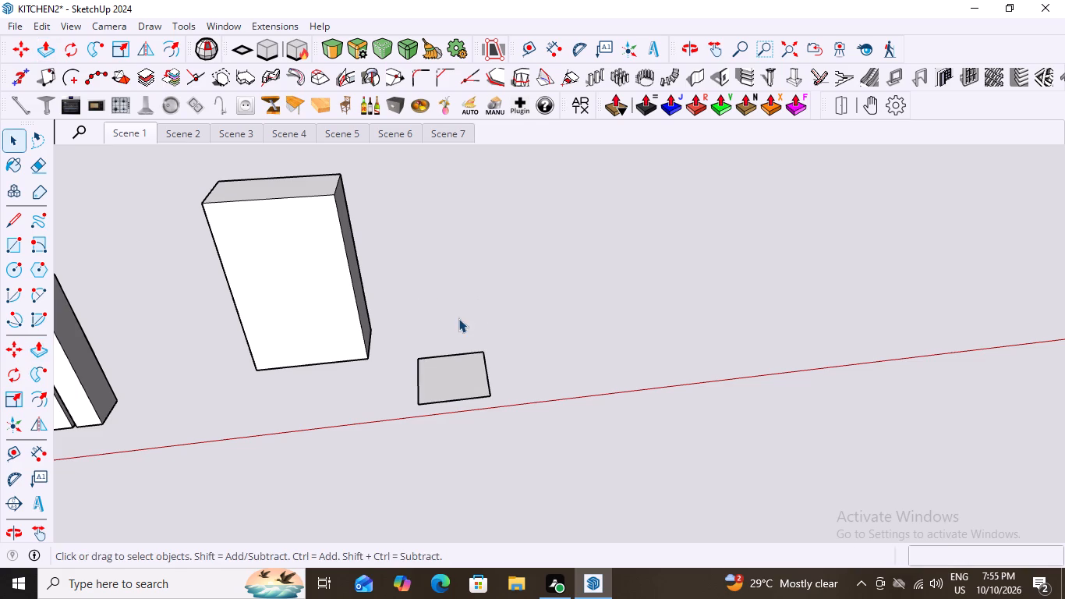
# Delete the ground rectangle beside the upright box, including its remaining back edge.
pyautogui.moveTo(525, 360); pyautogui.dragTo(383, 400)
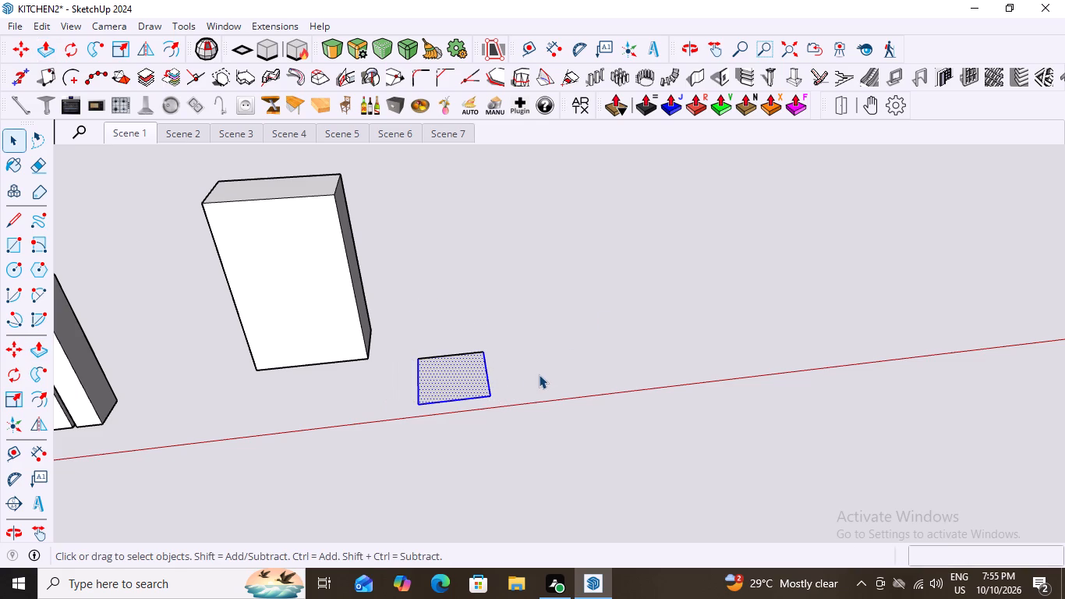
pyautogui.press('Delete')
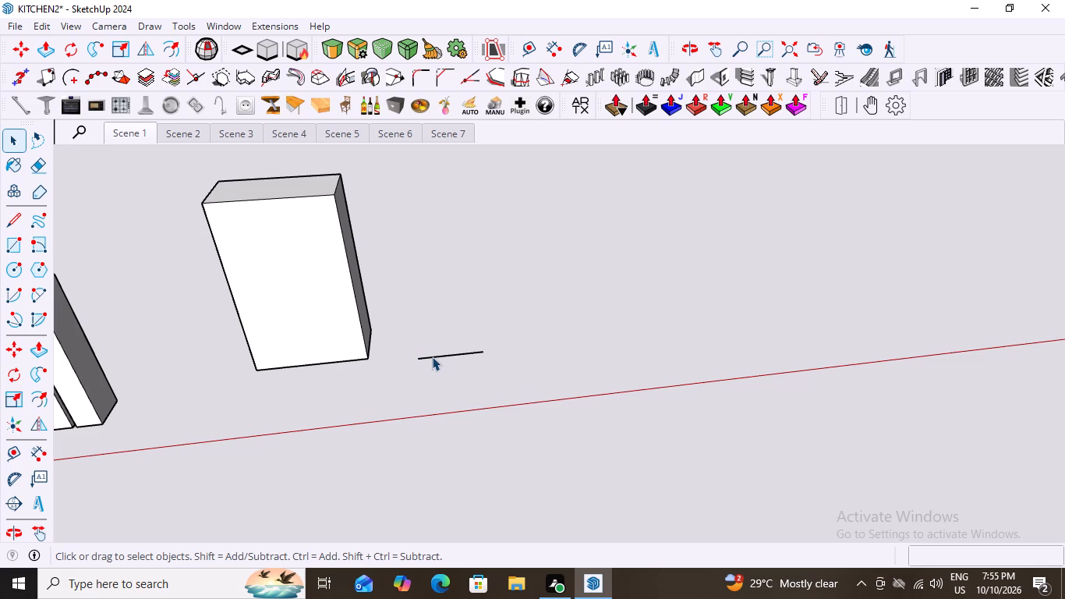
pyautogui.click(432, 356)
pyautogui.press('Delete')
# Open the upright box group and bevel its short top edge farthest from the columns by about 900 mm with 6 segments.
pyautogui.scroll(-3, 432, 356)
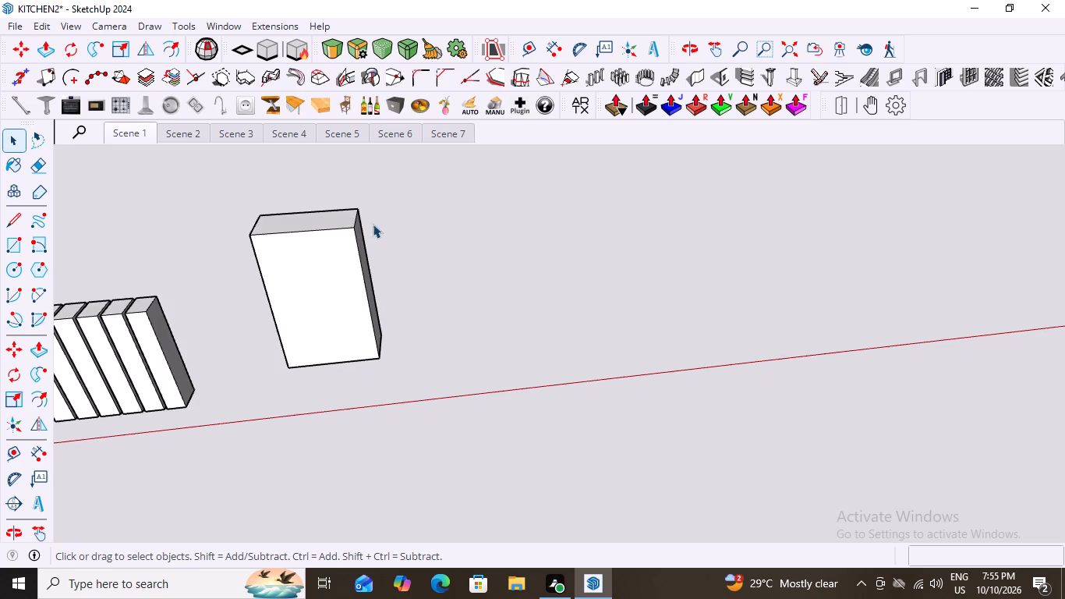
pyautogui.scroll(5, 358, 225)
pyautogui.click(312, 226)
pyautogui.moveTo(494, 292); pyautogui.dragTo(439, 306, button='middle')
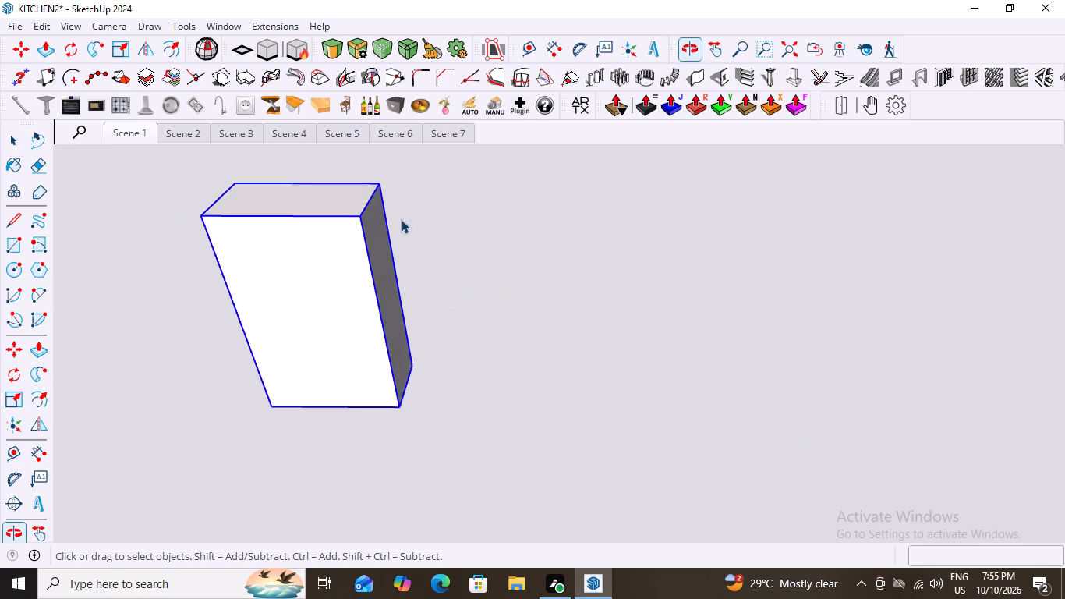
pyautogui.scroll(7, 363, 190)
pyautogui.click(366, 226)
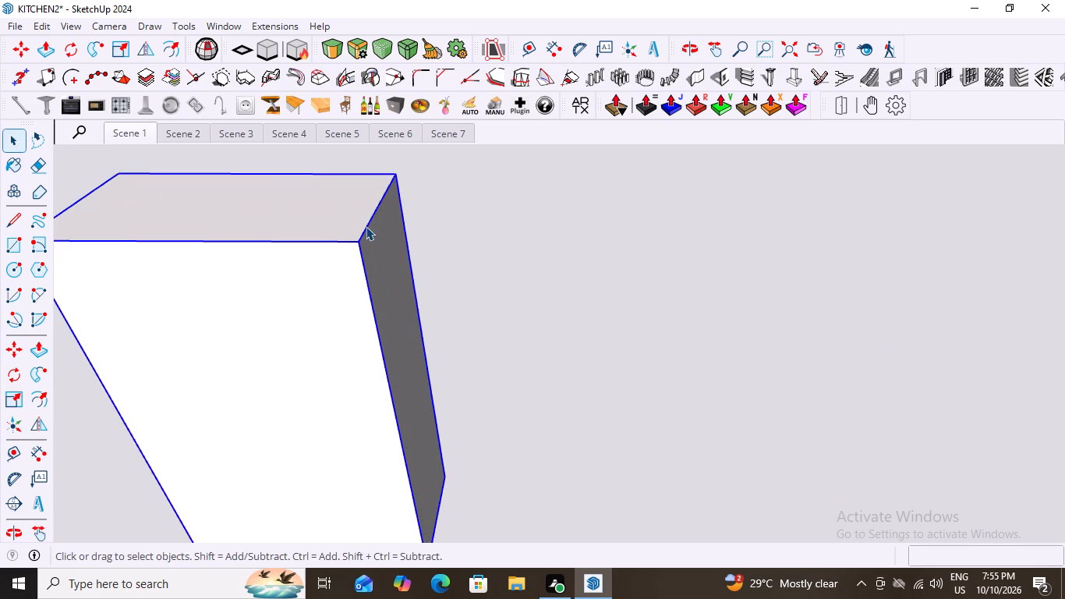
pyautogui.doubleClick(366, 226)
pyautogui.click(366, 226)
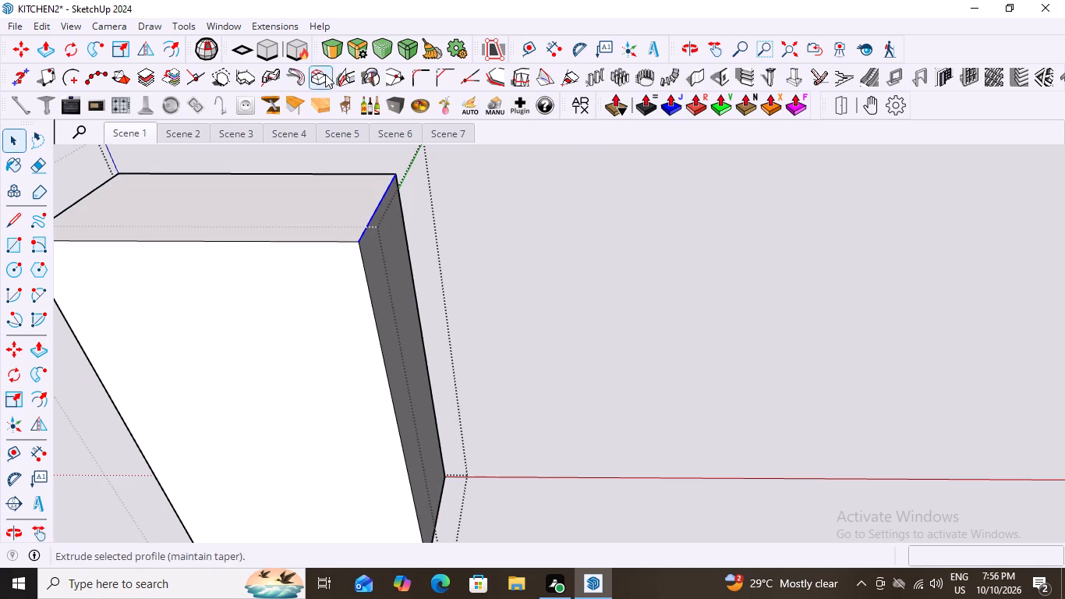
pyautogui.click(334, 51)
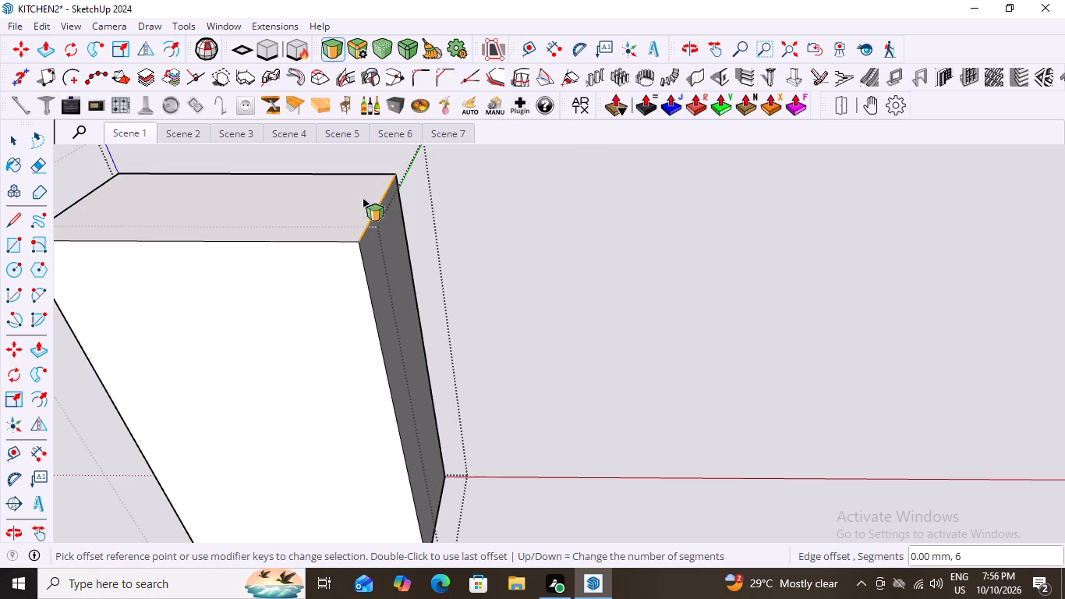
pyautogui.click(373, 211)
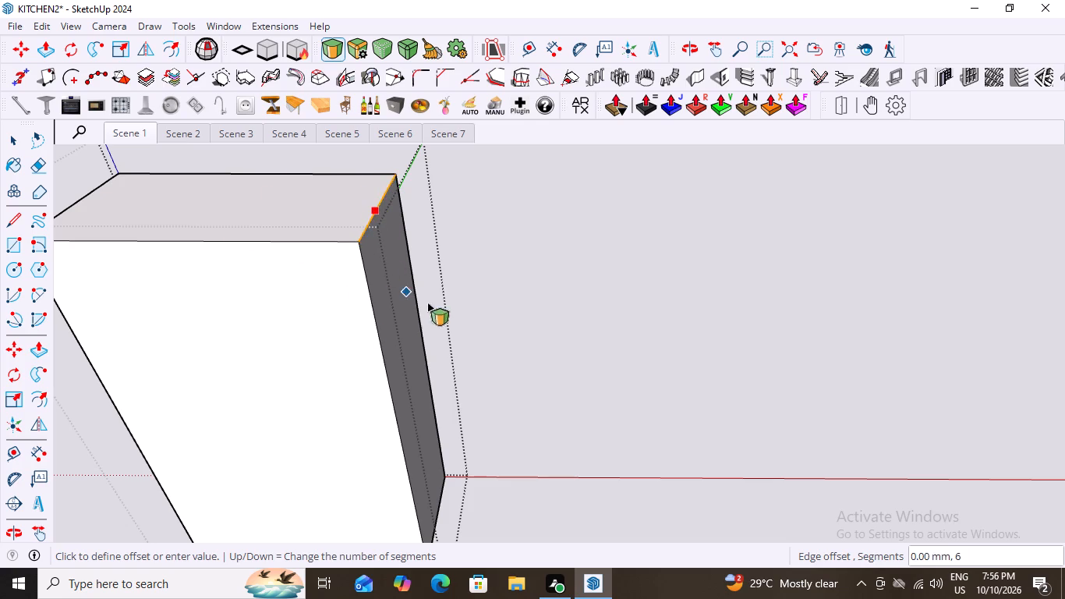
pyautogui.scroll(-5, 494, 320)
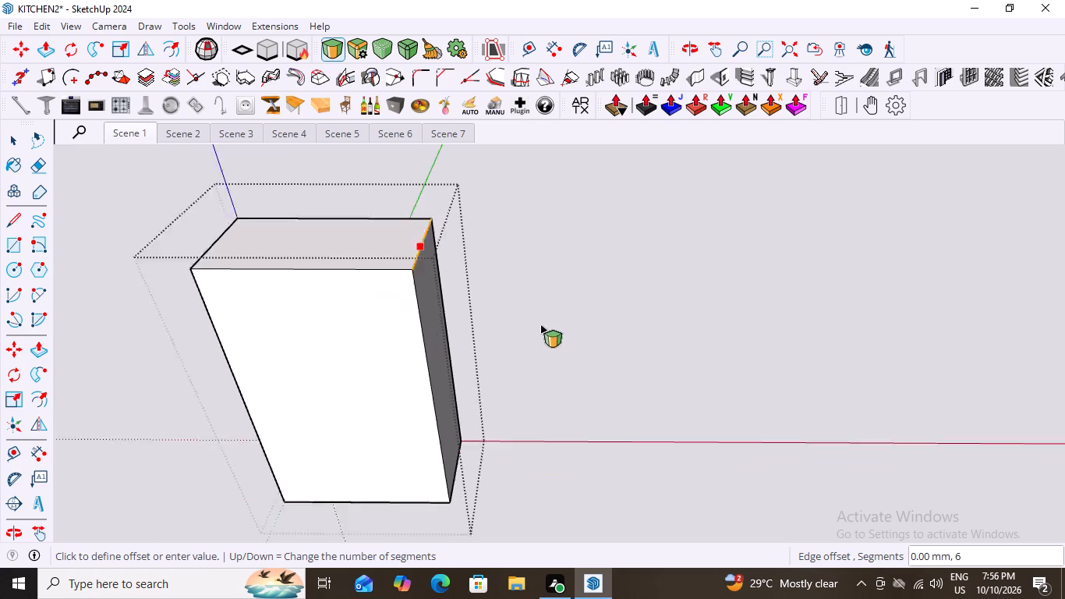
pyautogui.scroll(-5, 540, 324)
pyautogui.moveTo(433, 344); pyautogui.dragTo(460, 278, button='middle')
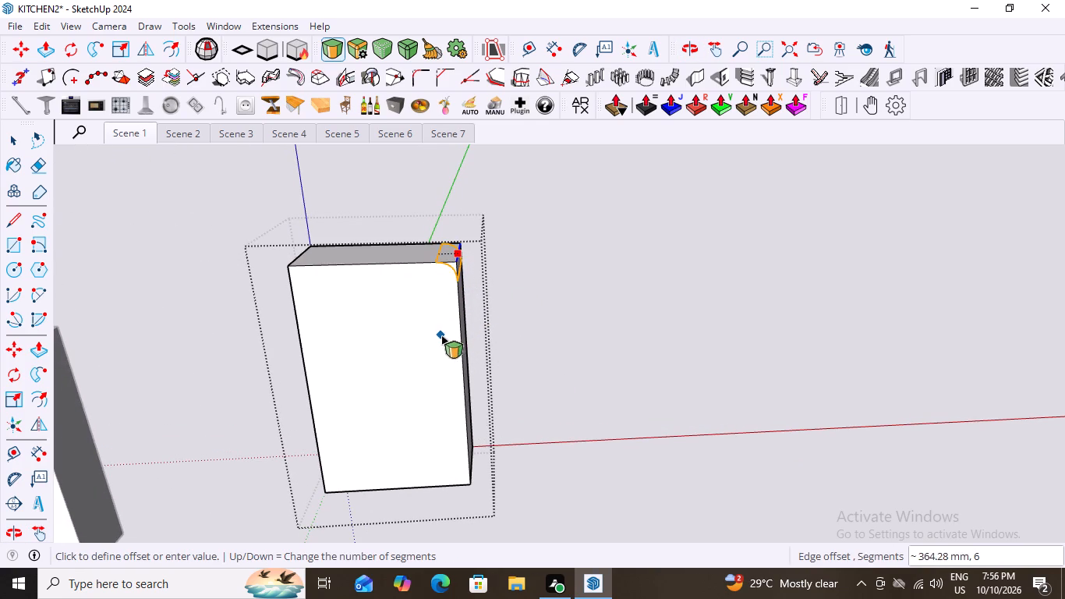
pyautogui.click(420, 423)
# Bevel the box's opposite short top edge, on the side facing the columns, by about 1016 mm with 6 segments.
pyautogui.moveTo(366, 371); pyautogui.dragTo(257, 357, button='middle')
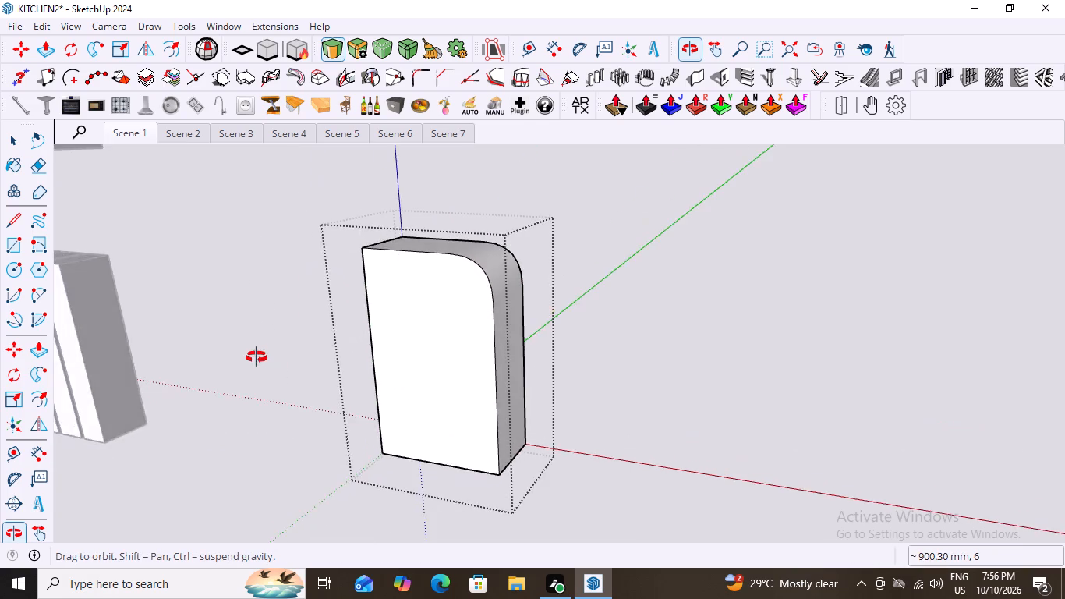
pyautogui.moveTo(257, 357); pyautogui.dragTo(424, 435, button='middle')
pyautogui.scroll(-5, 424, 435)
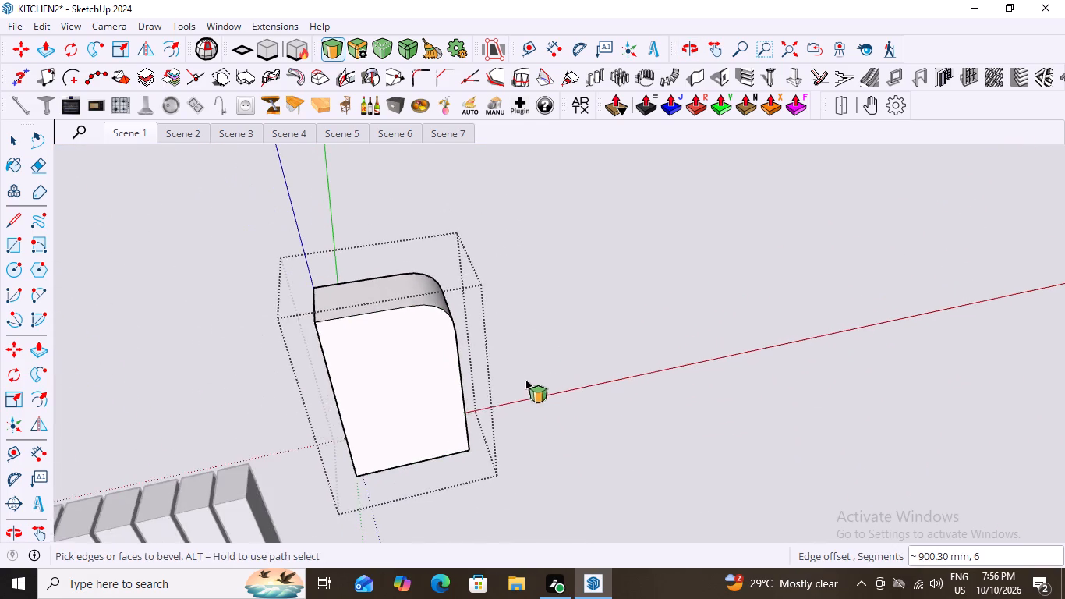
pyautogui.scroll(-2, 525, 380)
pyautogui.moveTo(334, 376); pyautogui.dragTo(530, 346, button='middle')
pyautogui.scroll(-8, 544, 337)
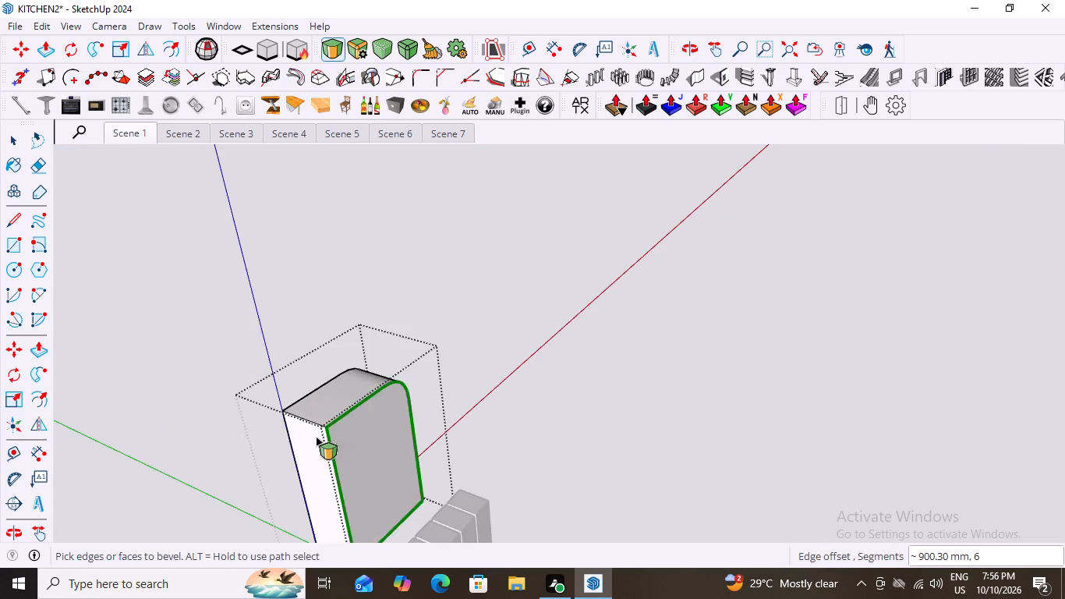
pyautogui.scroll(7, 307, 437)
pyautogui.press('space')
pyautogui.scroll(7, 242, 474)
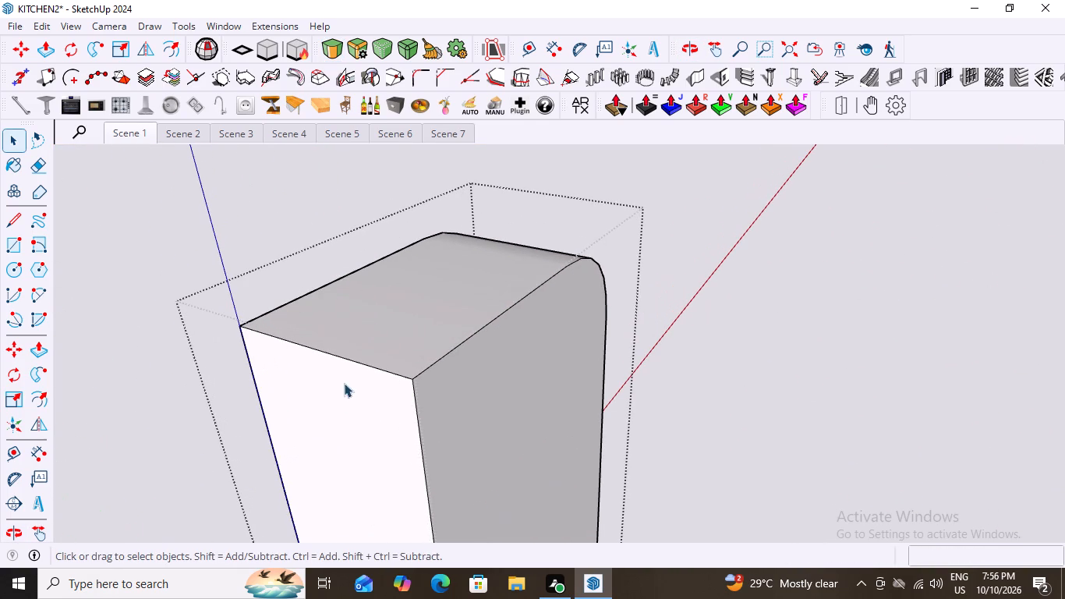
pyautogui.click(373, 365)
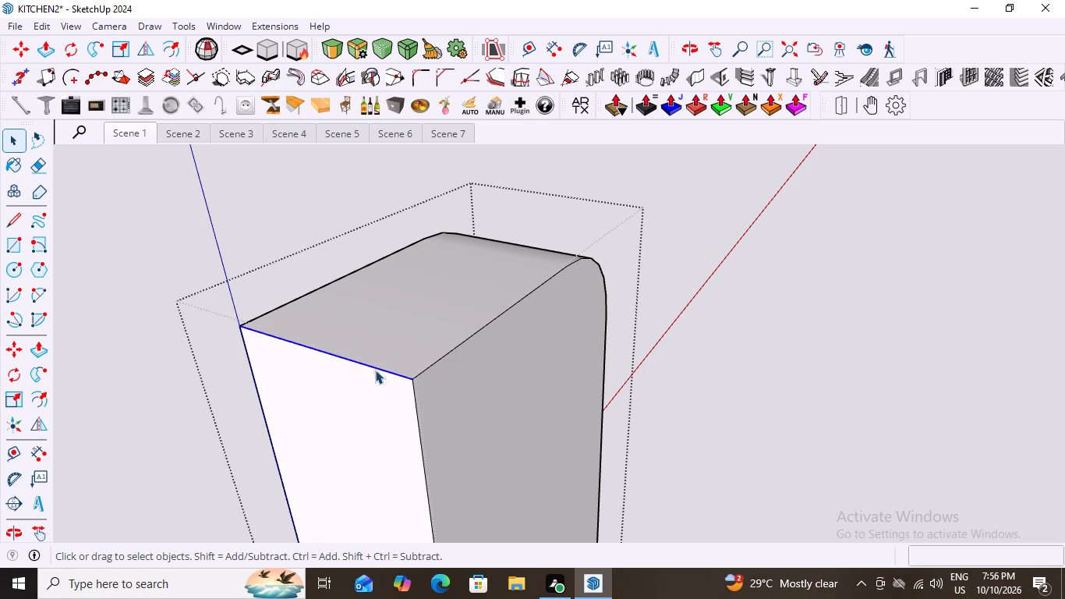
pyautogui.click(334, 55)
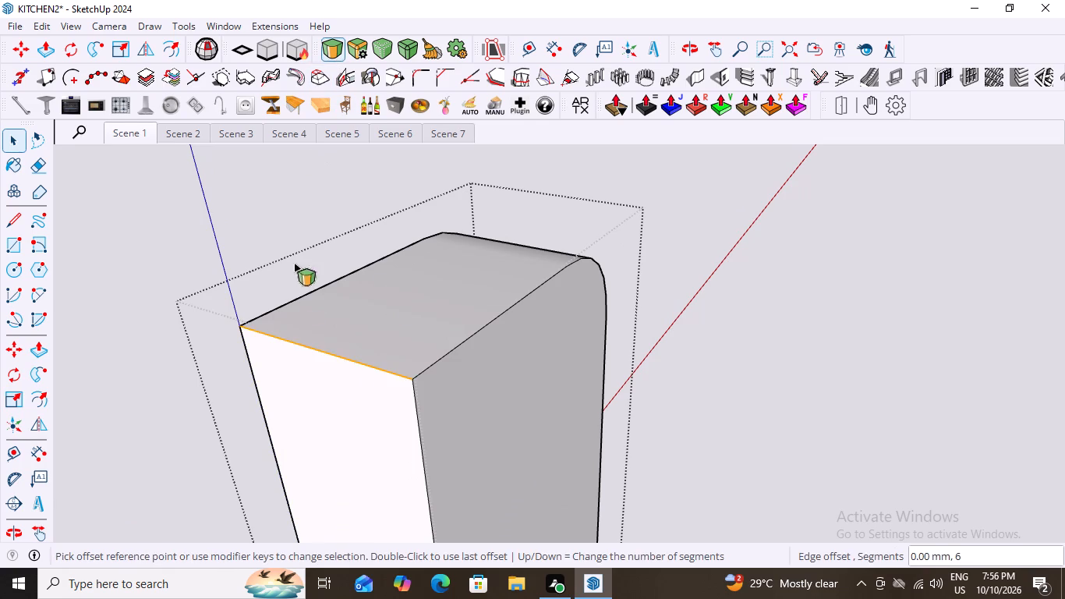
pyautogui.click(338, 362)
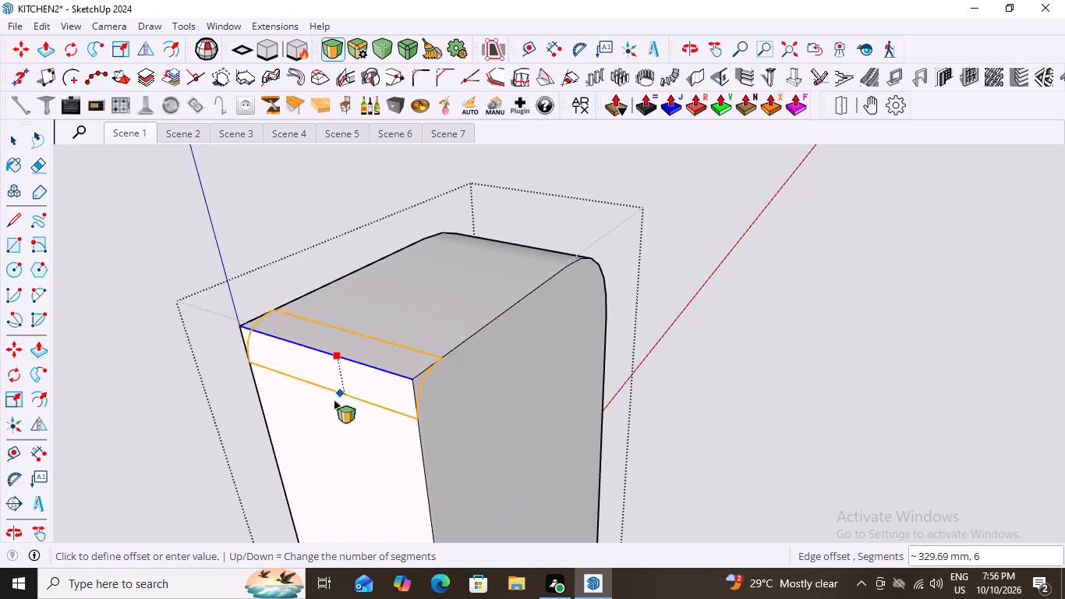
pyautogui.click(303, 457)
pyautogui.scroll(-2, 407, 425)
pyautogui.moveTo(521, 434); pyautogui.dragTo(324, 293, button='middle')
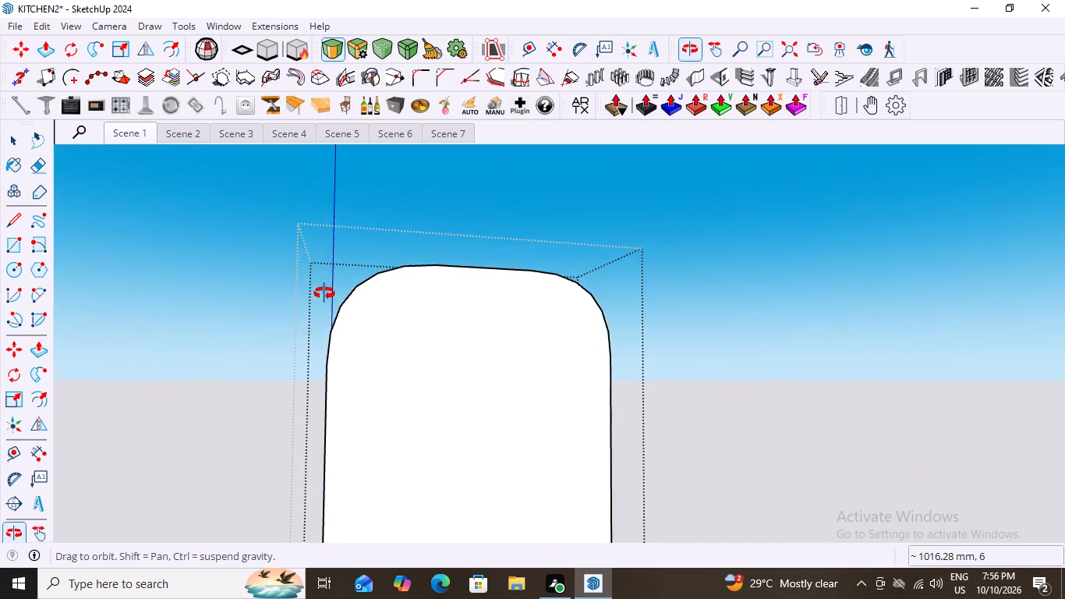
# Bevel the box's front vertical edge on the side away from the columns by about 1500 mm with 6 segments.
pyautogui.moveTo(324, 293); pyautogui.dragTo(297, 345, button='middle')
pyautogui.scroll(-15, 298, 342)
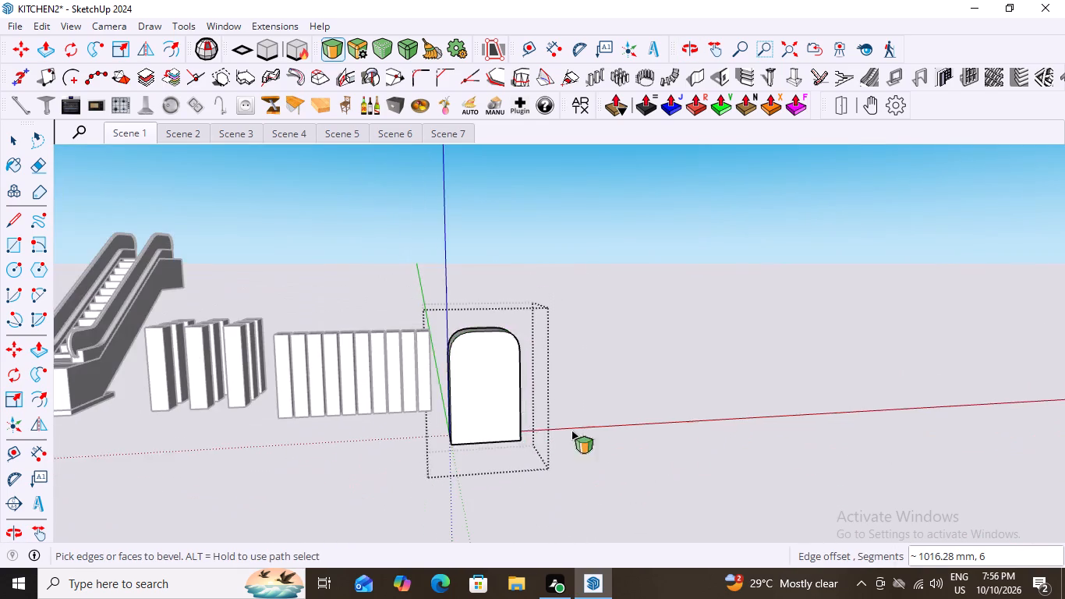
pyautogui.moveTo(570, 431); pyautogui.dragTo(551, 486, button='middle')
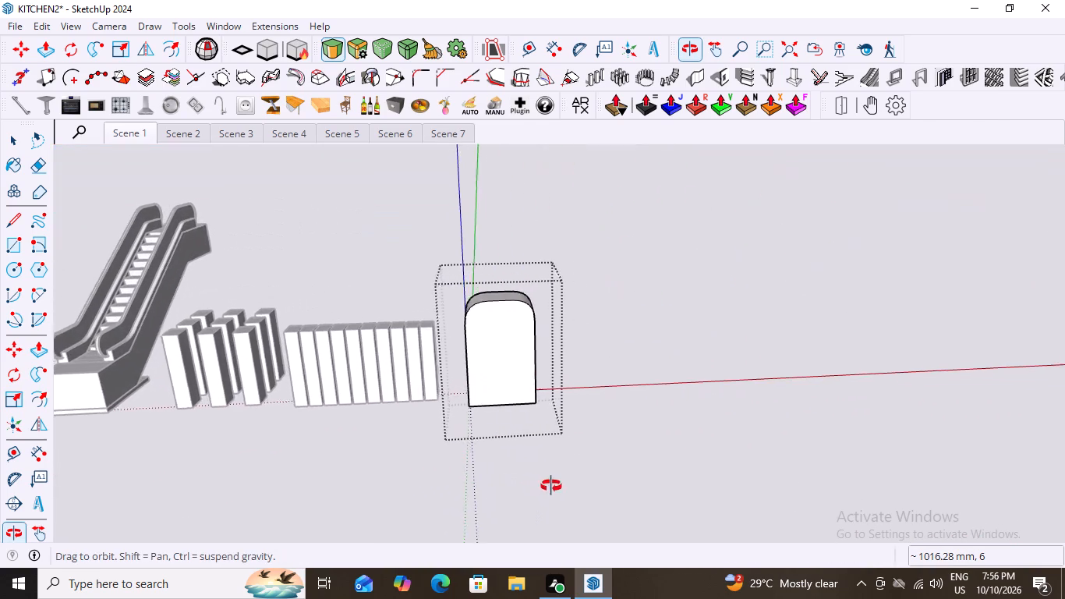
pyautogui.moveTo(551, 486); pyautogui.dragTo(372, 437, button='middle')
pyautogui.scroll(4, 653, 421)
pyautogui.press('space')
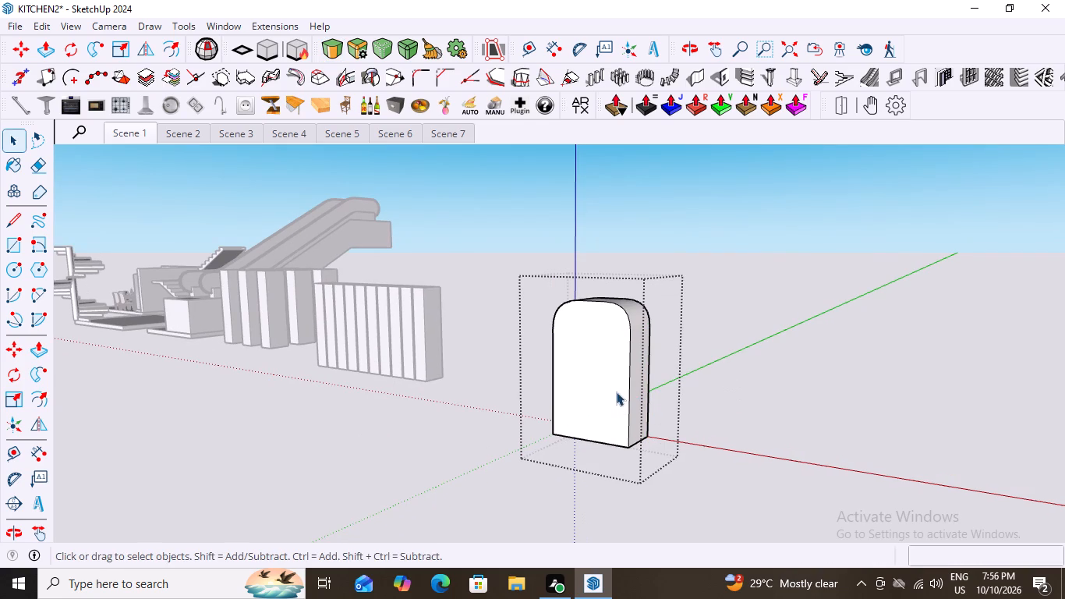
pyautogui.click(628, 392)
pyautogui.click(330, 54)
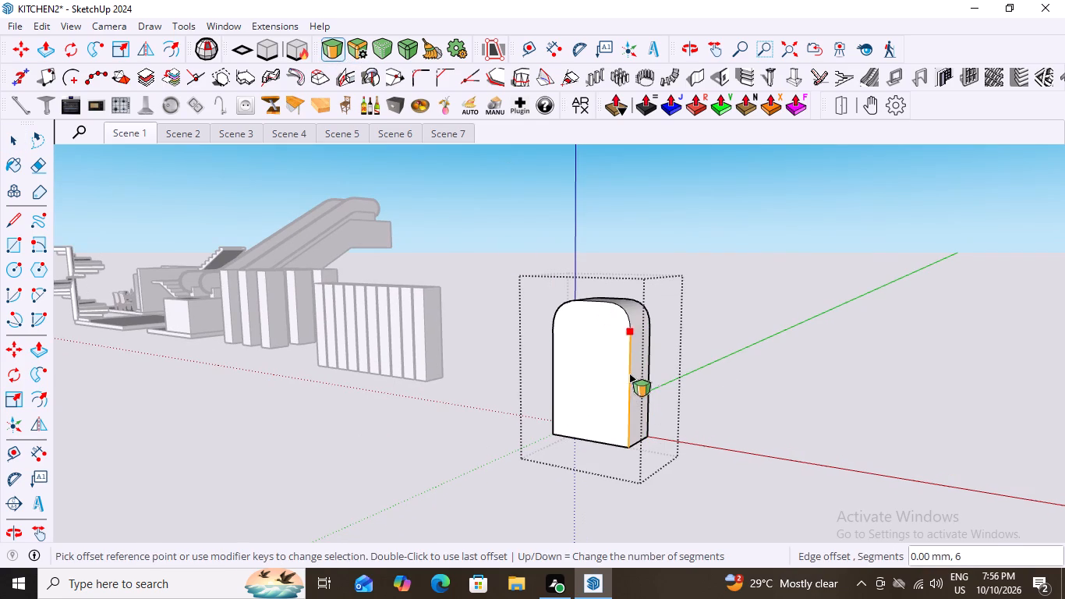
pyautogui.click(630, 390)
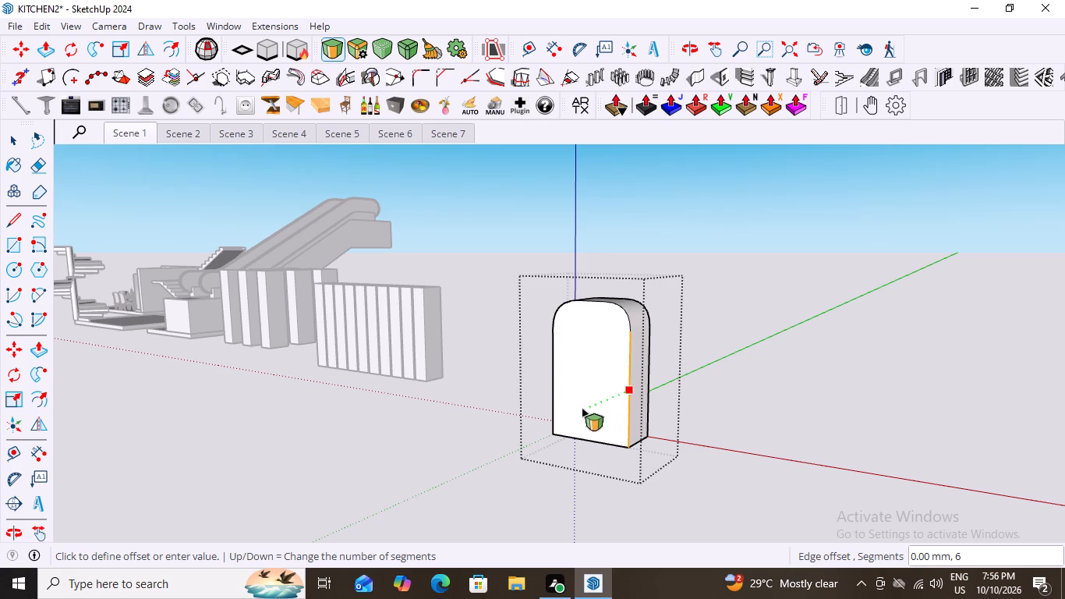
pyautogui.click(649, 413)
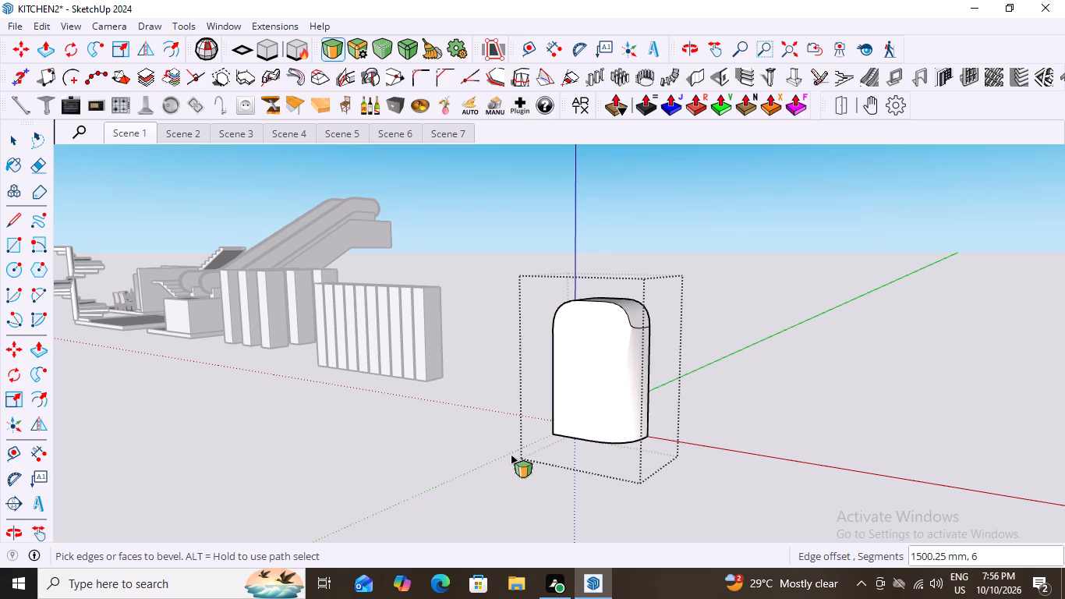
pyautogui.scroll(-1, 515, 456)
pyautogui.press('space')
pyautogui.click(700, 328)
# Examine the rounded box from below, from above and from its sides to check the vertical edge bevel.
pyautogui.moveTo(580, 477); pyautogui.dragTo(639, 509, button='middle')
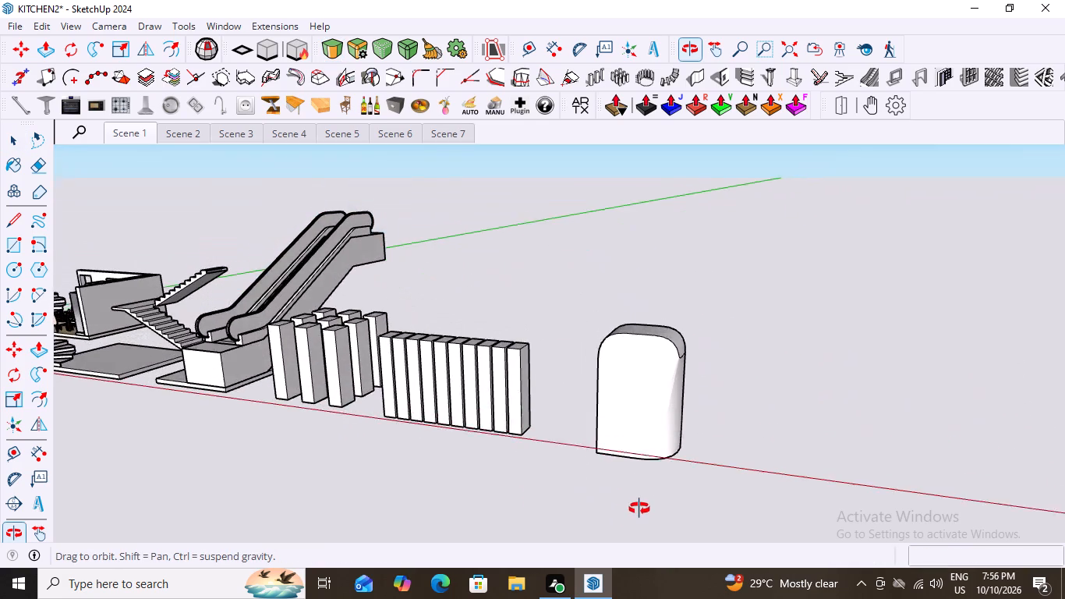
pyautogui.moveTo(639, 509); pyautogui.dragTo(516, 327, button='middle')
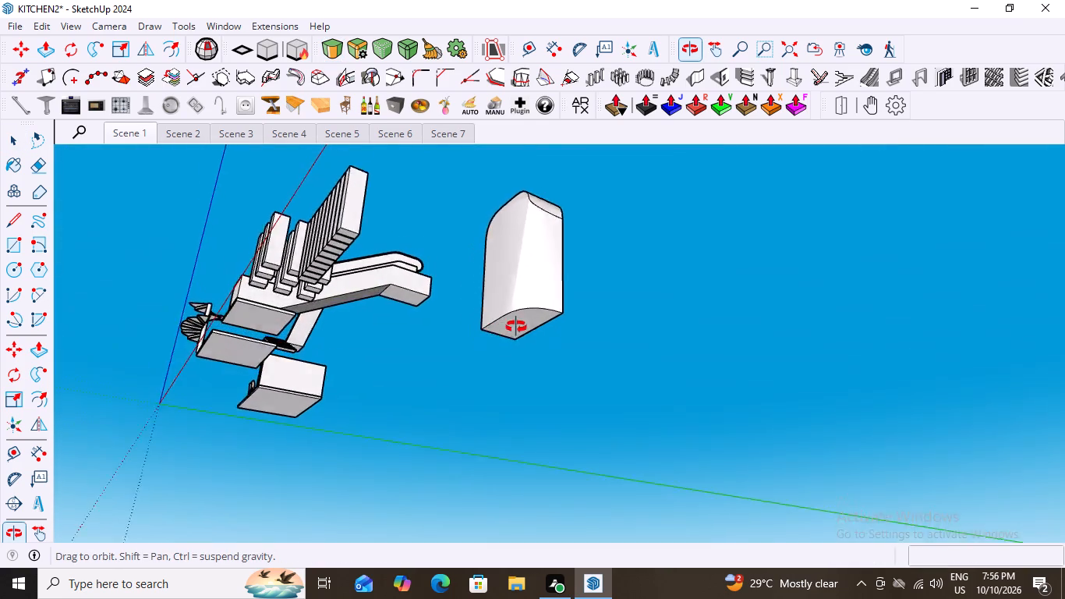
pyautogui.moveTo(516, 327); pyautogui.dragTo(604, 586, button='middle')
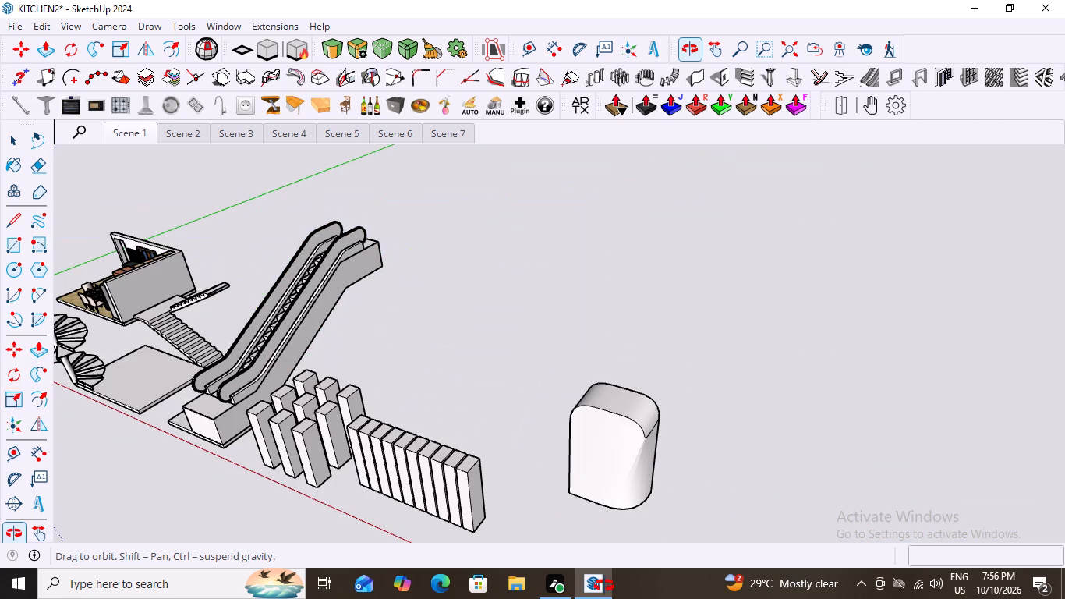
pyautogui.moveTo(604, 586); pyautogui.dragTo(451, 463, button='middle')
pyautogui.scroll(1, 603, 598)
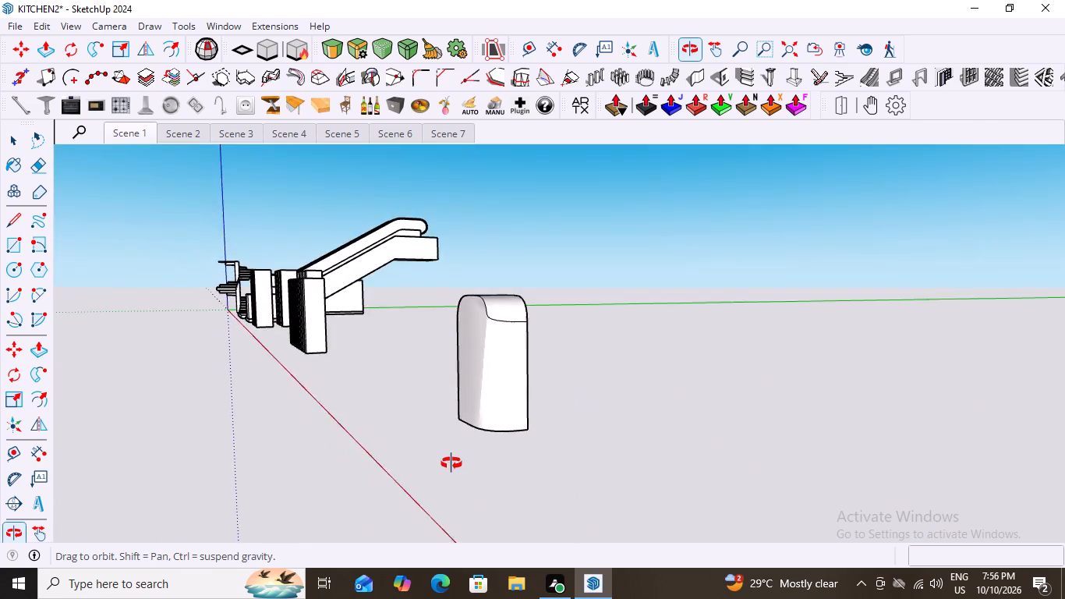
pyautogui.moveTo(451, 463); pyautogui.dragTo(449, 459, button='middle')
pyautogui.moveTo(479, 463); pyautogui.dragTo(649, 505, button='middle')
pyautogui.scroll(-3, 650, 498)
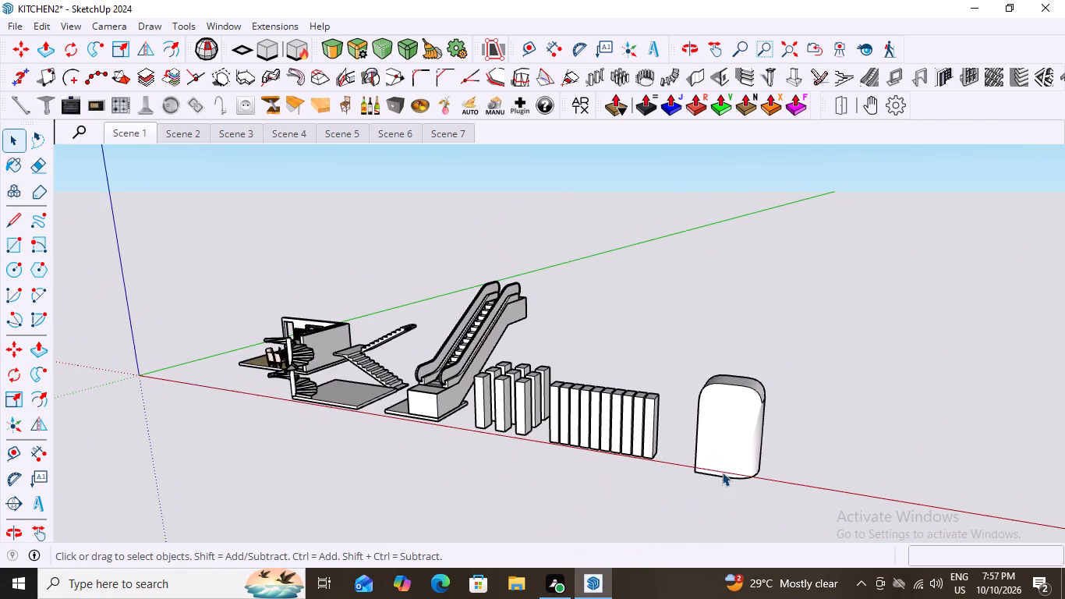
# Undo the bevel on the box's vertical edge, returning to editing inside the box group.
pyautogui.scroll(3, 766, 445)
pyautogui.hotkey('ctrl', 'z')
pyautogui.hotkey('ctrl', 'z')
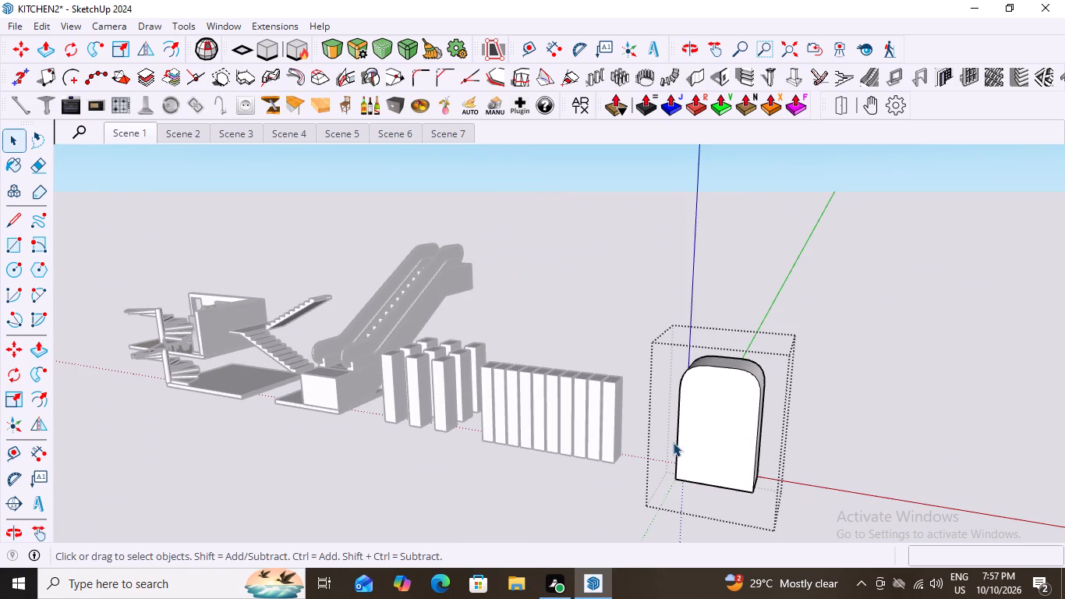
# Bevel the box's short bottom edge farthest from the columns by about 735 mm with 6 segments.
pyautogui.scroll(-6, 456, 365)
pyautogui.moveTo(649, 461); pyautogui.dragTo(574, 445, button='middle')
pyautogui.scroll(15, 593, 453)
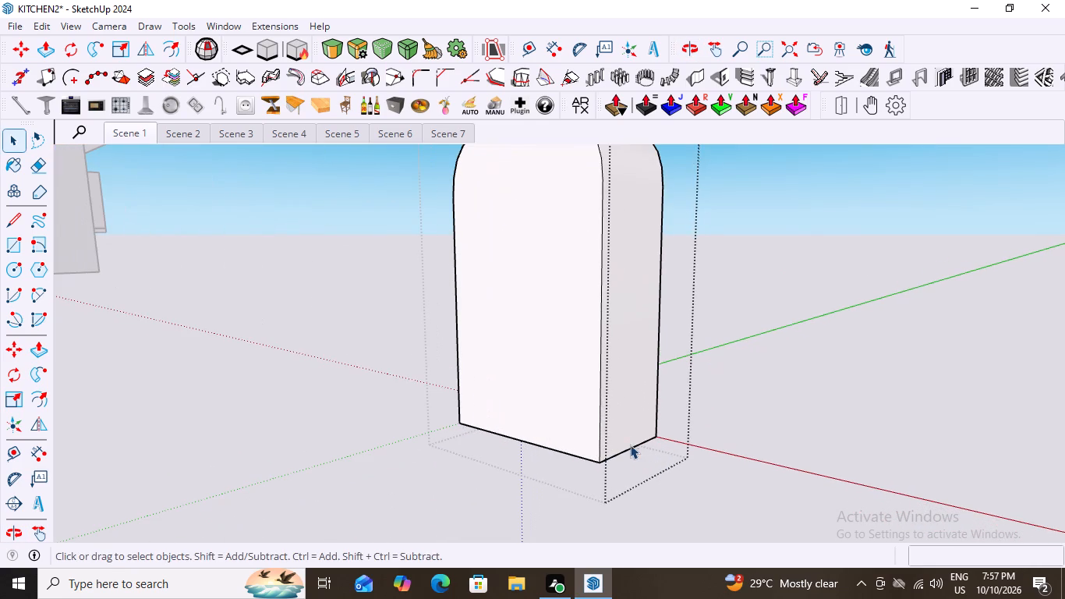
pyautogui.click(628, 447)
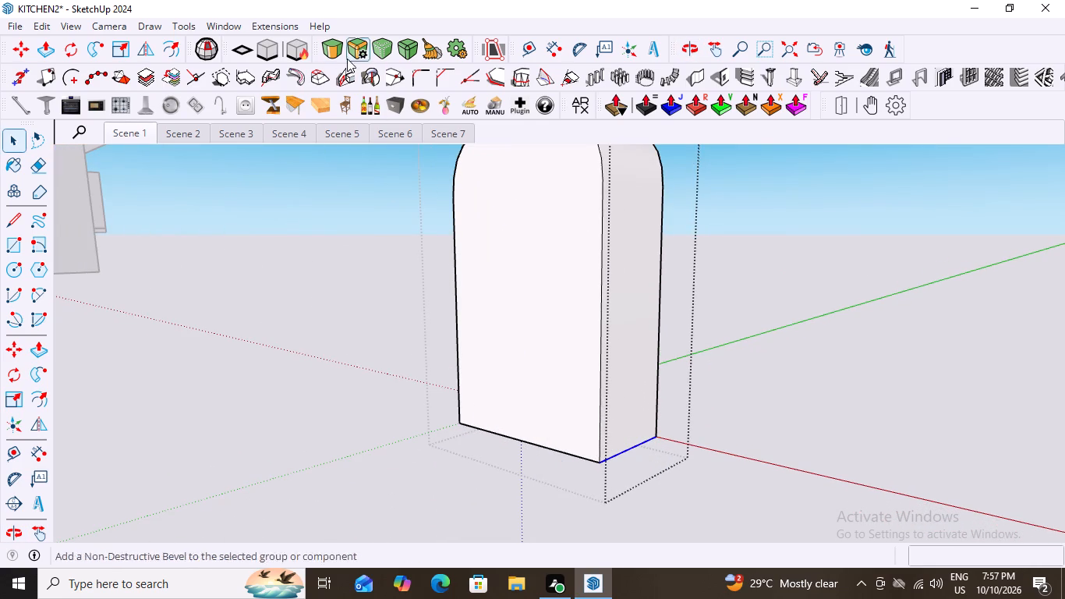
pyautogui.click(330, 50)
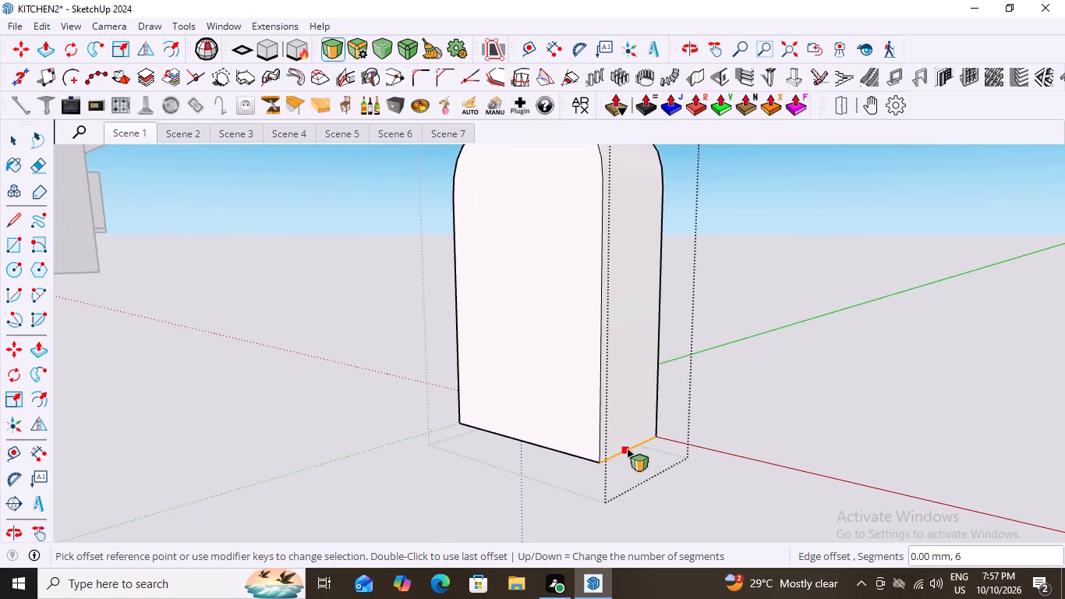
pyautogui.click(627, 448)
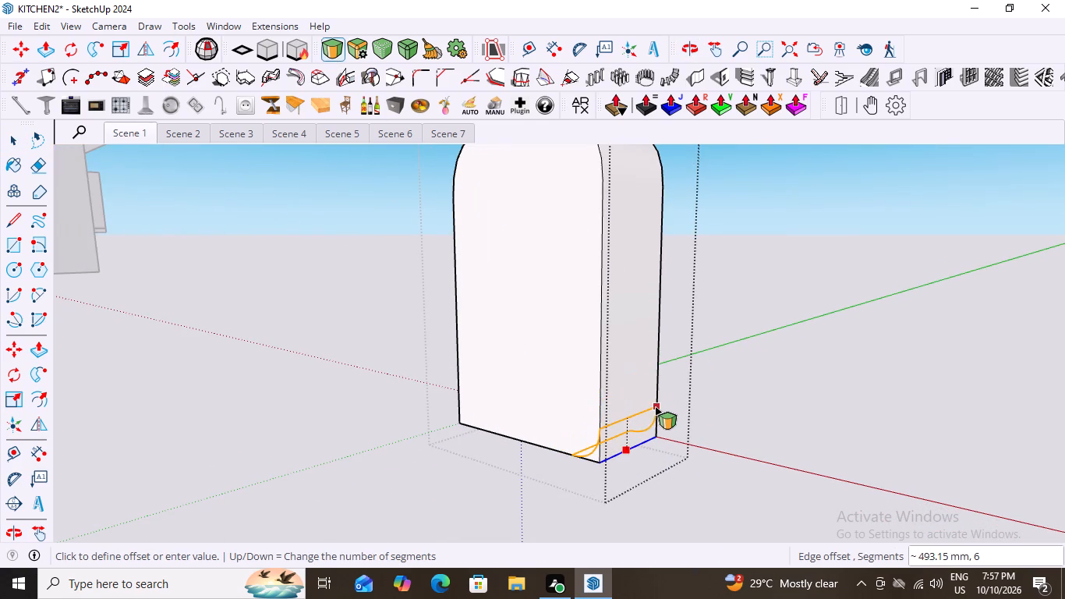
pyautogui.click(650, 394)
pyautogui.moveTo(535, 487); pyautogui.dragTo(759, 470, button='middle')
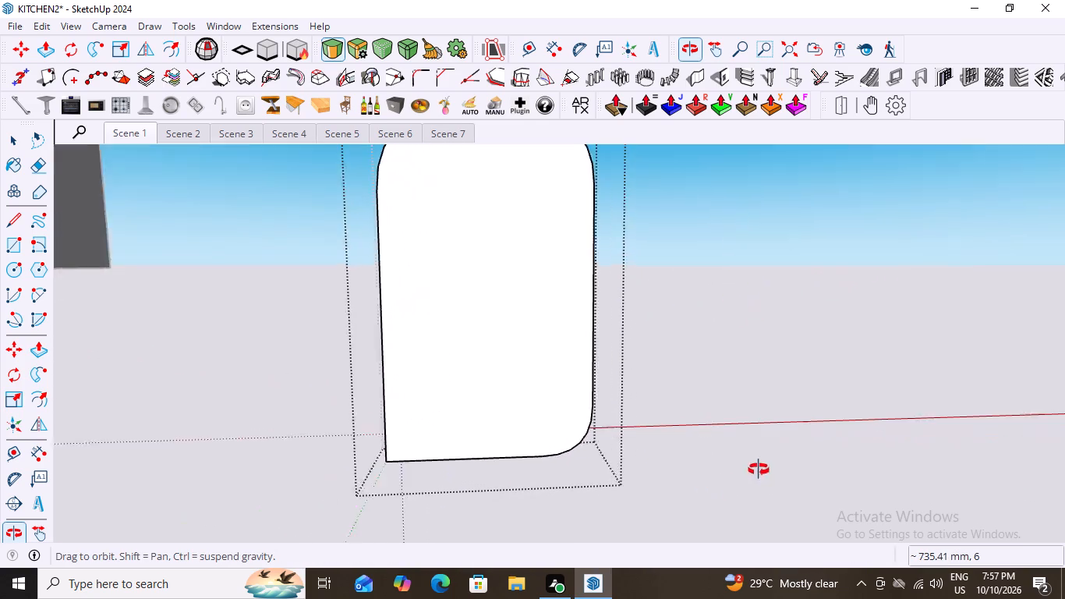
pyautogui.moveTo(759, 470); pyautogui.dragTo(722, 501, button='middle')
pyautogui.scroll(-1, 715, 502)
pyautogui.scroll(-14, 647, 507)
pyautogui.moveTo(532, 505); pyautogui.dragTo(599, 461, button='middle')
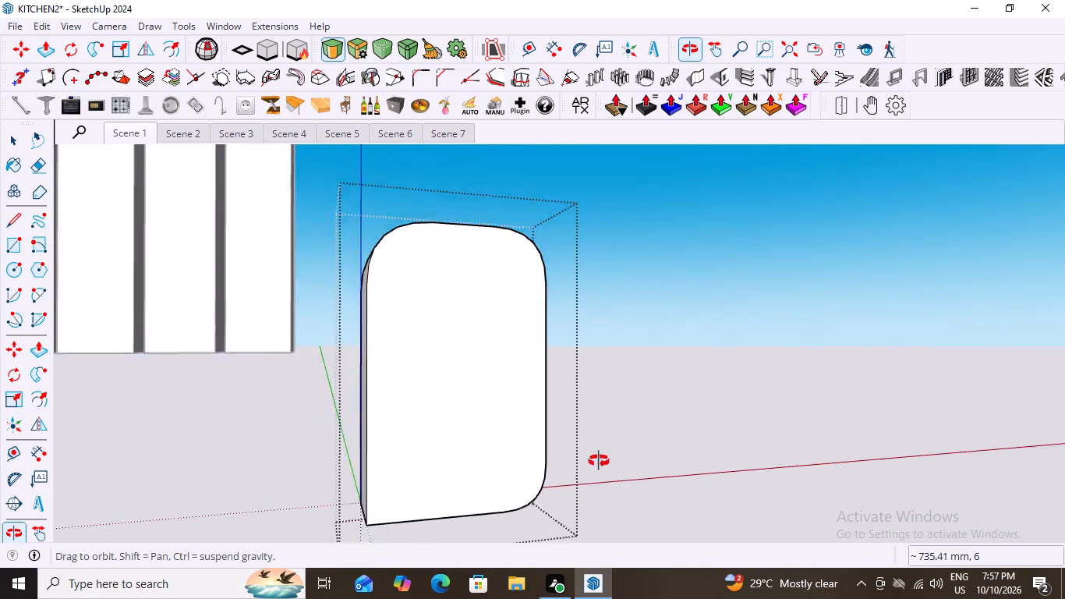
pyautogui.moveTo(599, 461); pyautogui.dragTo(612, 417, button='middle')
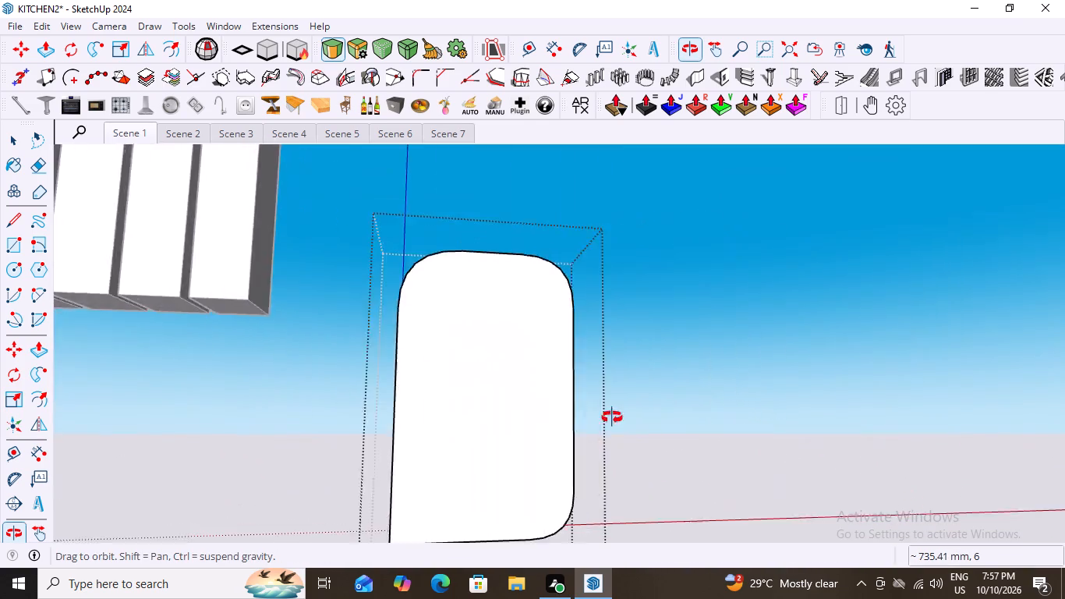
pyautogui.moveTo(612, 417); pyautogui.dragTo(571, 499, button='middle')
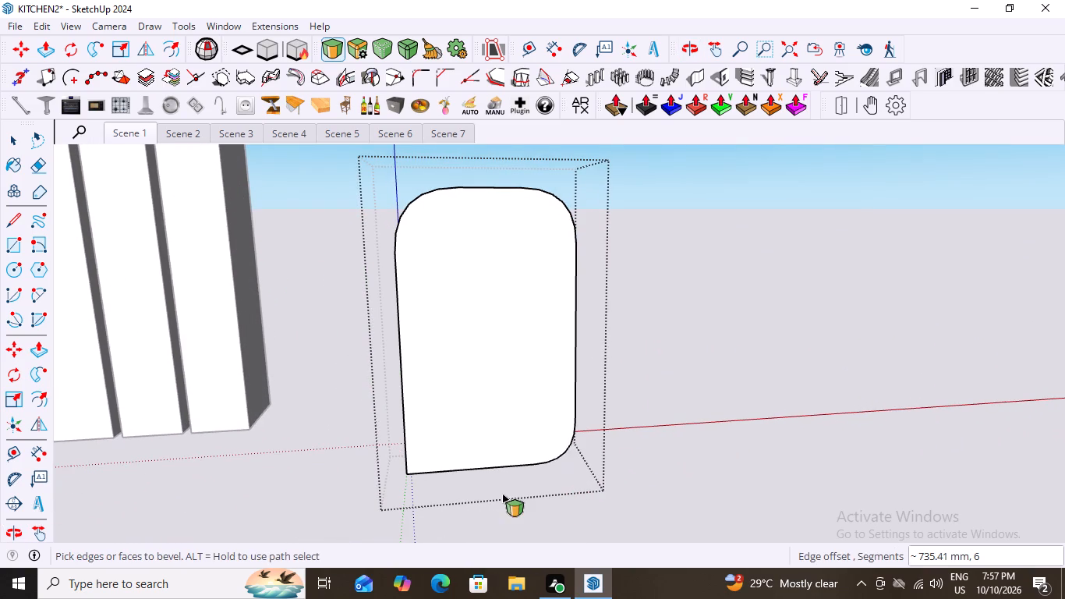
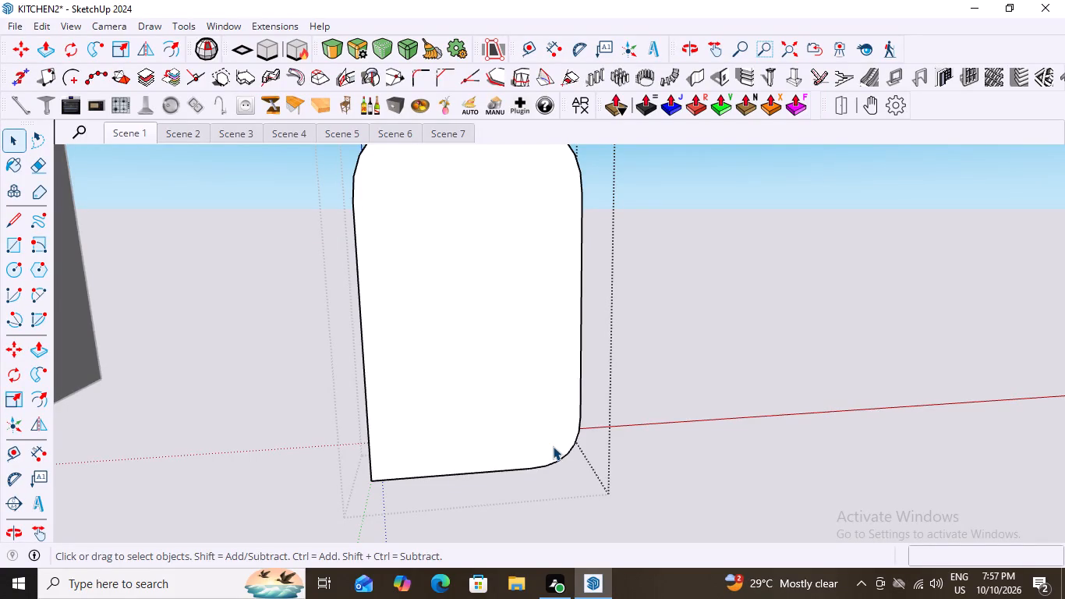
# Examine the rounded-corner block from several angles inside its group, and close the group.
pyautogui.scroll(-12, 444, 441)
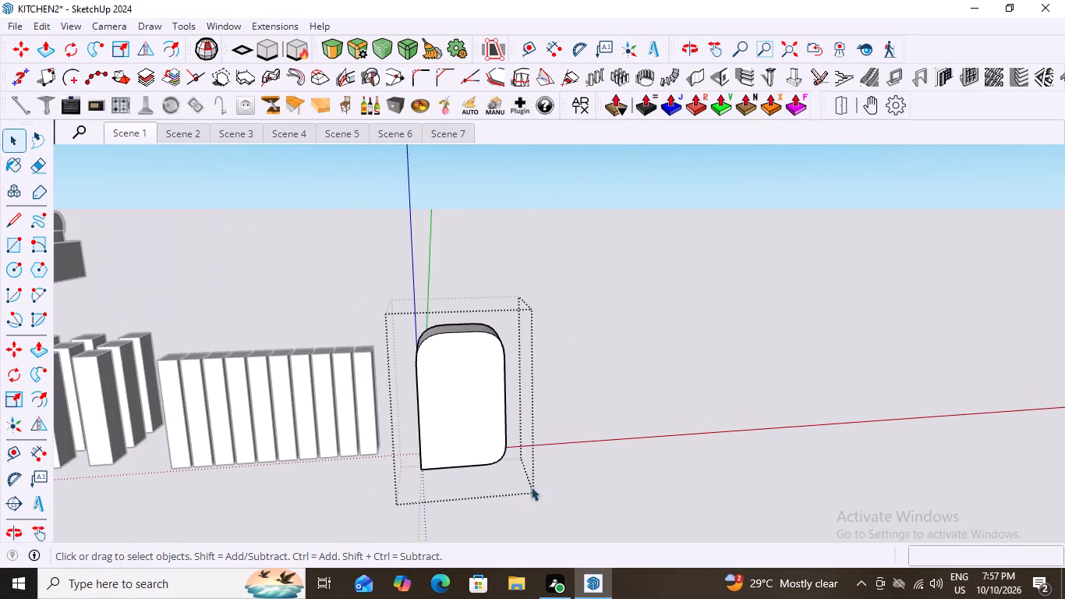
pyautogui.scroll(2, 551, 449)
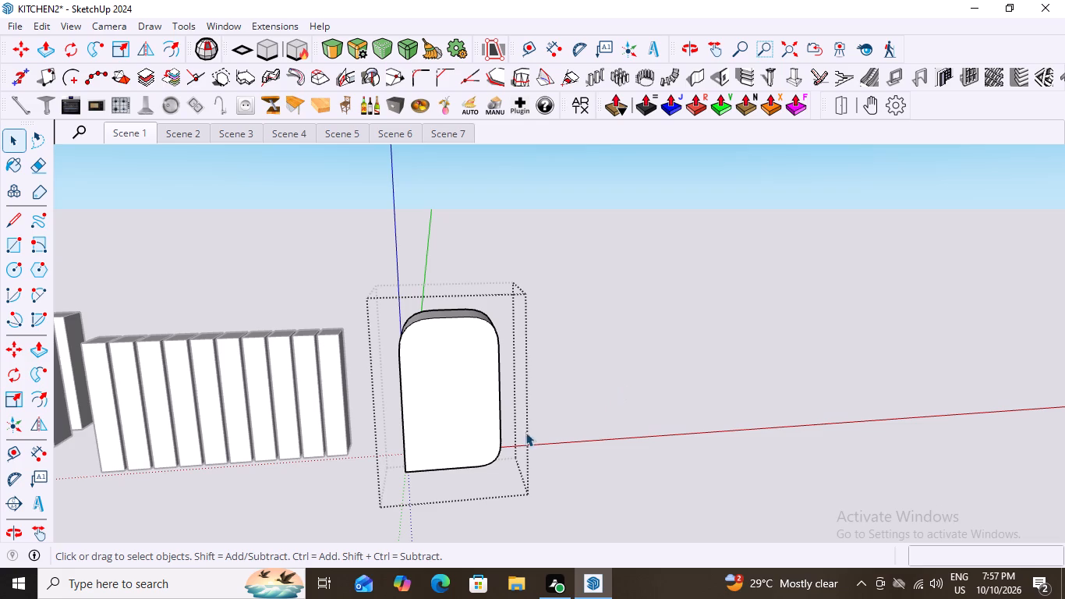
pyautogui.scroll(-3, 505, 399)
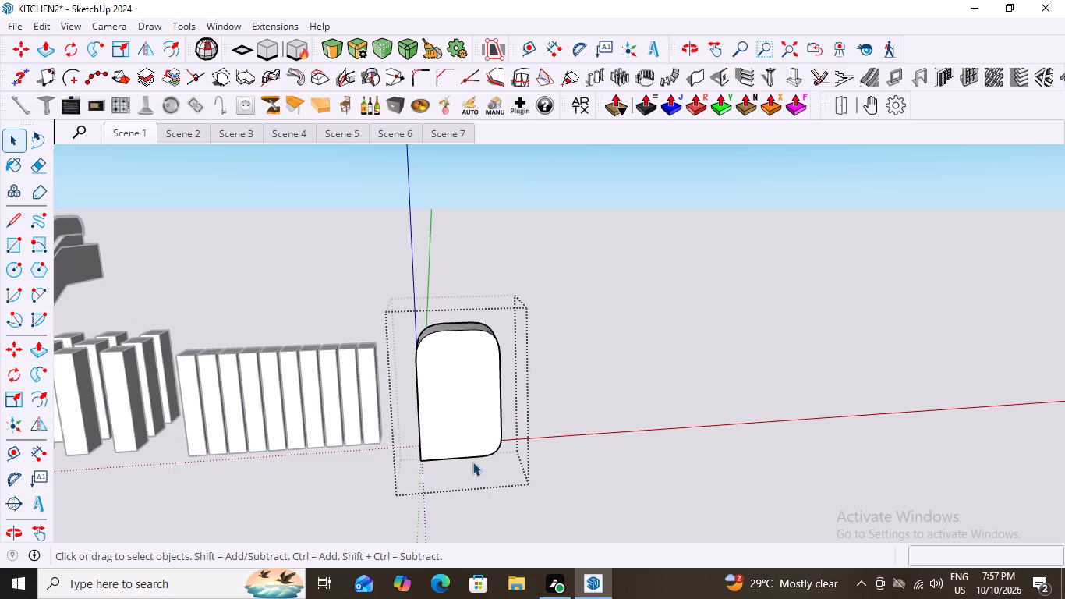
pyautogui.middleClick(331, 446)
pyautogui.scroll(-1, 331, 446)
pyautogui.moveTo(531, 459); pyautogui.dragTo(479, 468, button='middle')
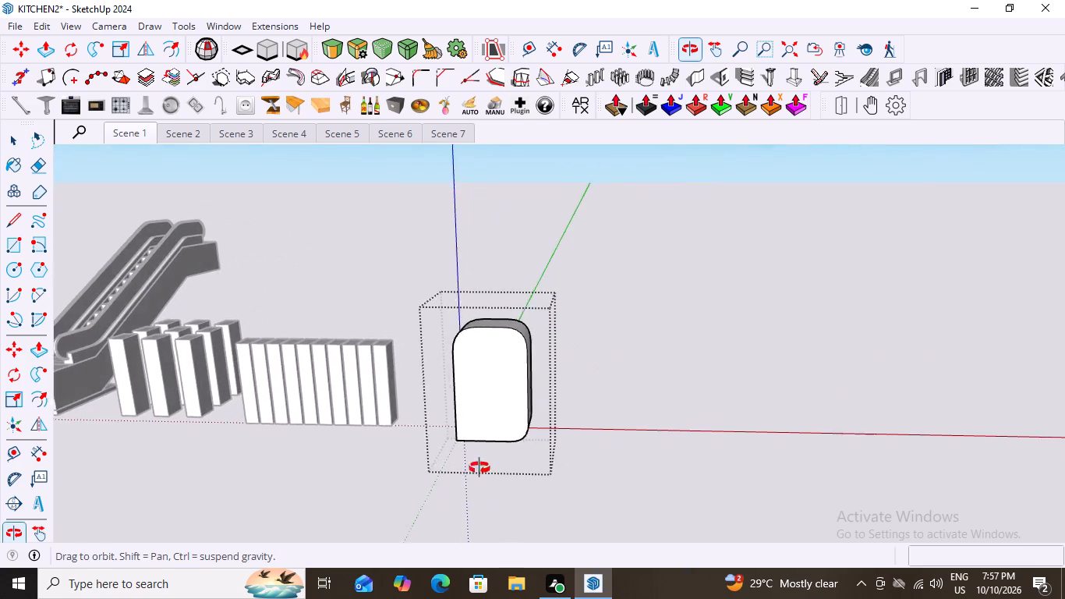
pyautogui.moveTo(479, 468); pyautogui.dragTo(483, 467, button='middle')
pyautogui.scroll(9, 542, 421)
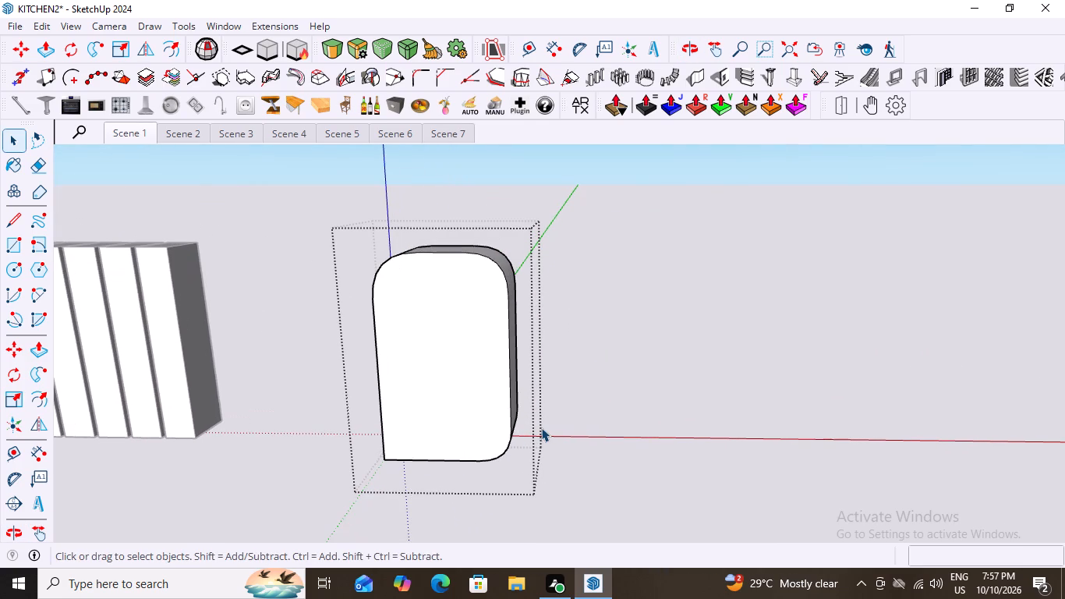
pyautogui.scroll(-3, 593, 384)
pyautogui.scroll(6, 477, 428)
pyautogui.scroll(-6, 477, 428)
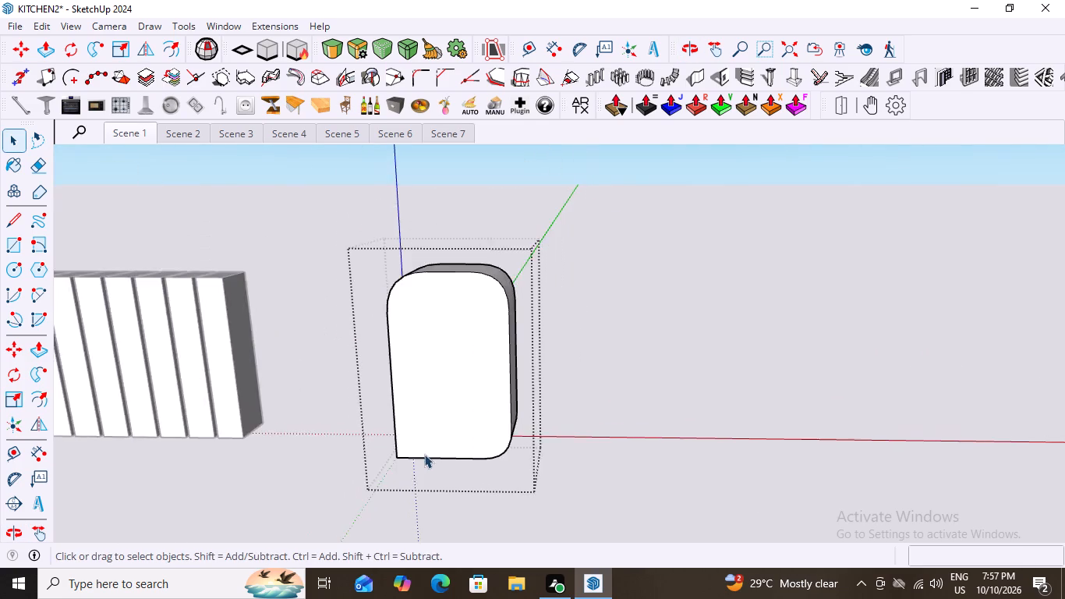
pyautogui.scroll(-3, 424, 454)
pyautogui.scroll(3, 449, 355)
pyautogui.click(590, 336)
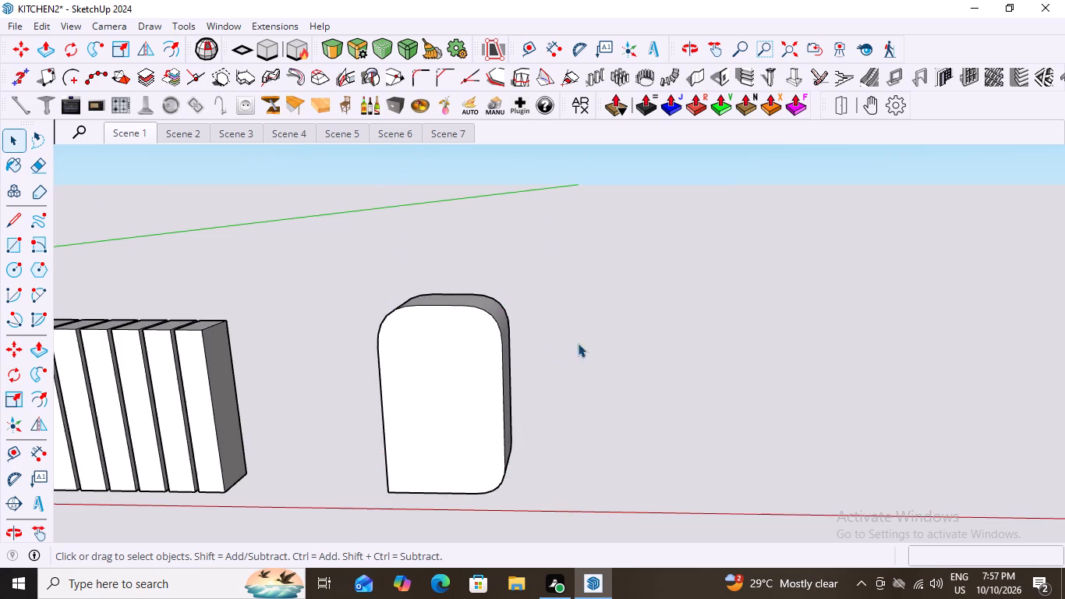
# Delete the rounded-corner block standing beside the row of rectangular slabs.
pyautogui.scroll(-6, 453, 408)
pyautogui.moveTo(475, 467); pyautogui.dragTo(571, 449, button='middle')
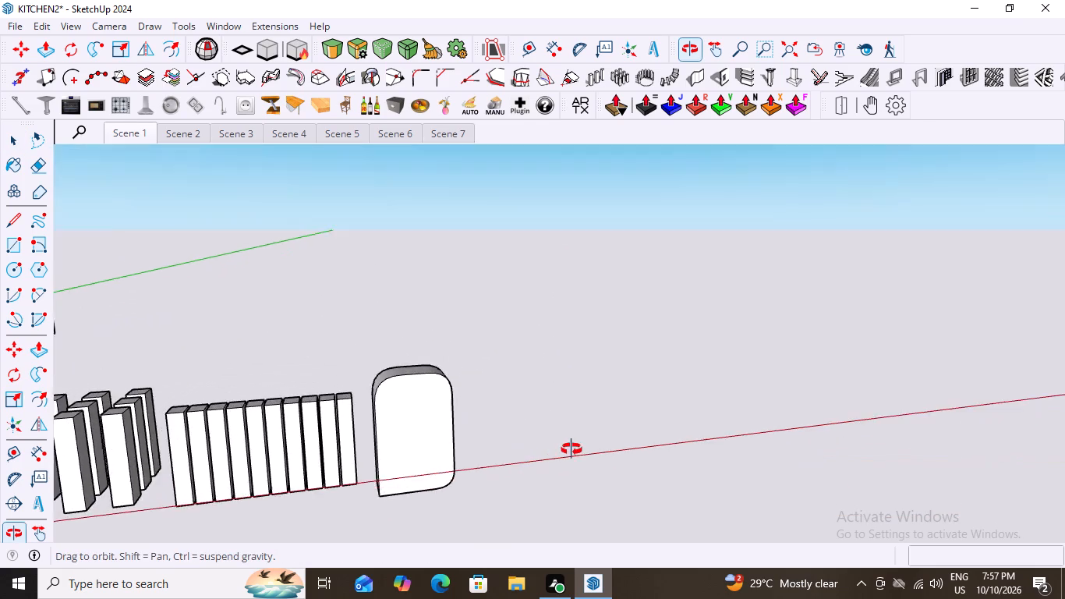
pyautogui.moveTo(571, 449); pyautogui.dragTo(402, 533, button='middle')
pyautogui.scroll(7, 451, 439)
pyautogui.moveTo(466, 422); pyautogui.dragTo(516, 402, button='middle')
pyautogui.scroll(7, 430, 433)
pyautogui.moveTo(442, 418); pyautogui.dragTo(520, 412, button='middle')
pyautogui.scroll(2, 416, 463)
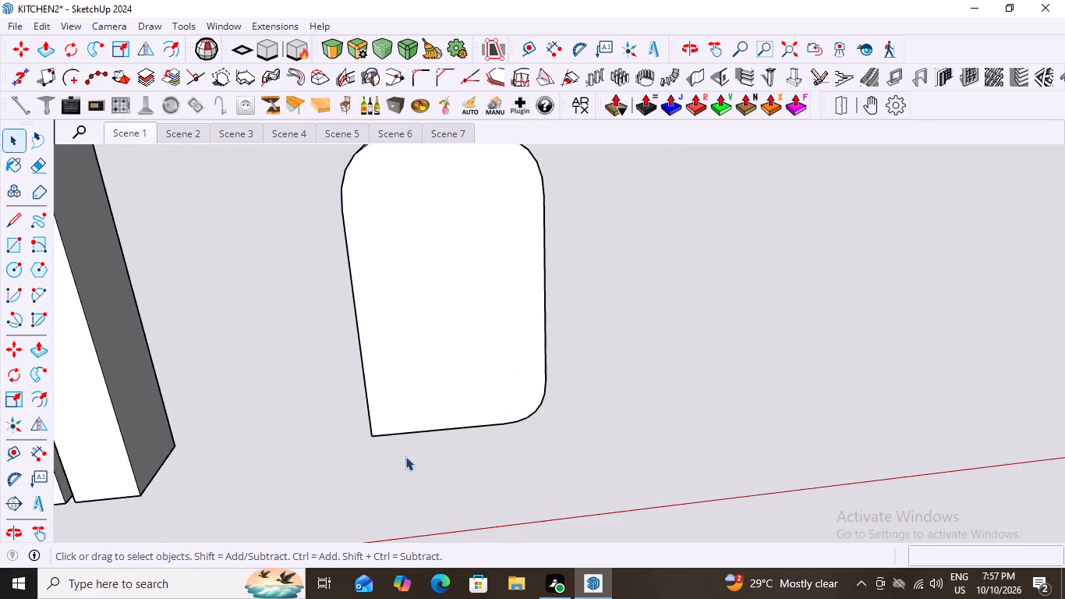
pyautogui.scroll(4, 361, 434)
pyautogui.moveTo(352, 445); pyautogui.dragTo(327, 454, button='middle')
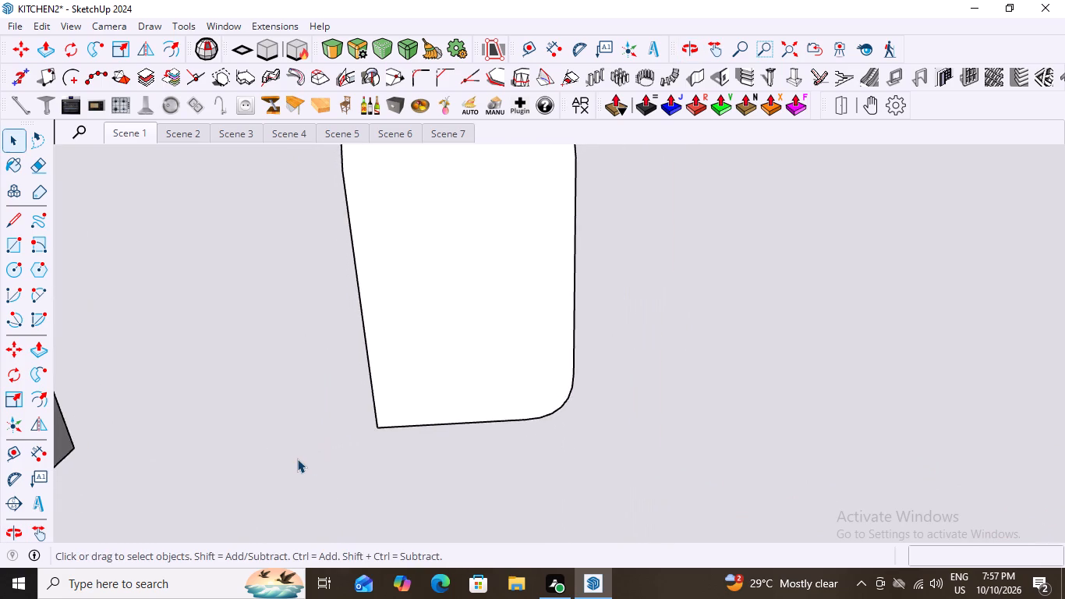
pyautogui.scroll(-7, 297, 459)
pyautogui.moveTo(690, 473); pyautogui.dragTo(526, 451, button='middle')
pyautogui.scroll(1, 528, 450)
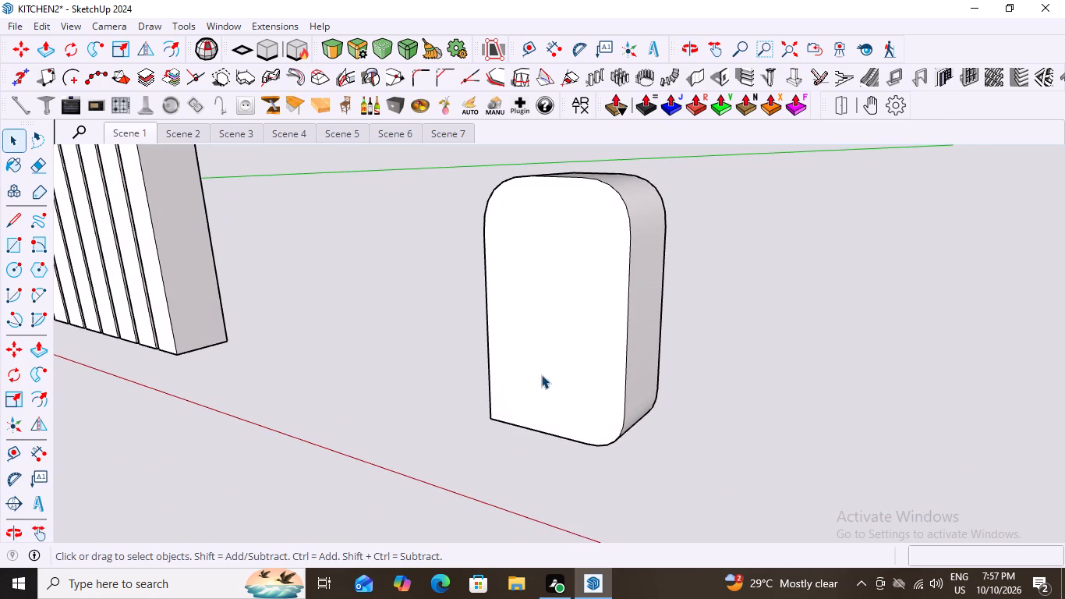
pyautogui.click(541, 374)
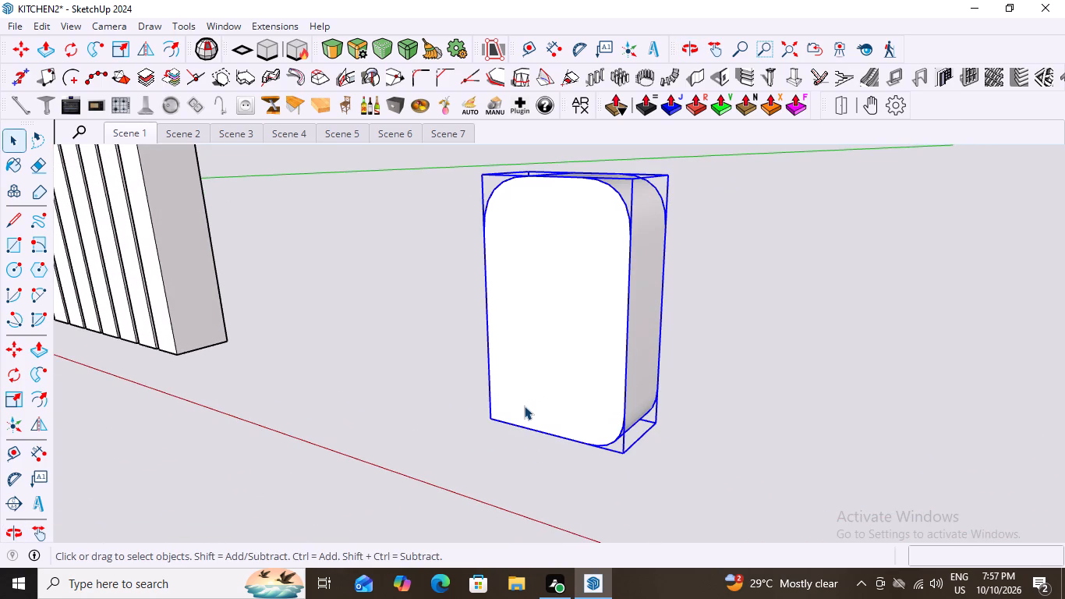
pyautogui.press('Delete')
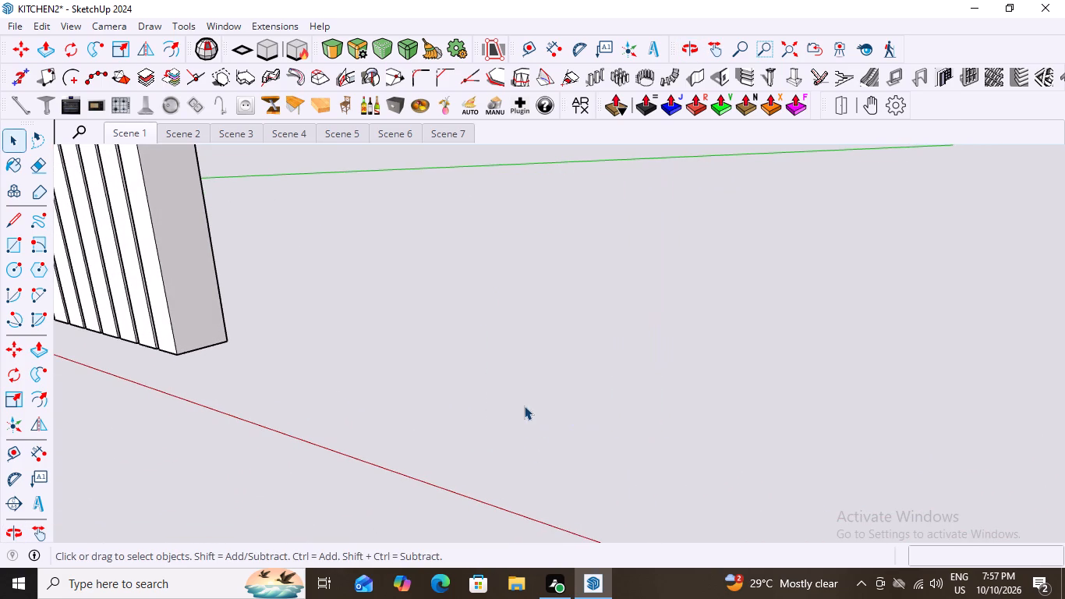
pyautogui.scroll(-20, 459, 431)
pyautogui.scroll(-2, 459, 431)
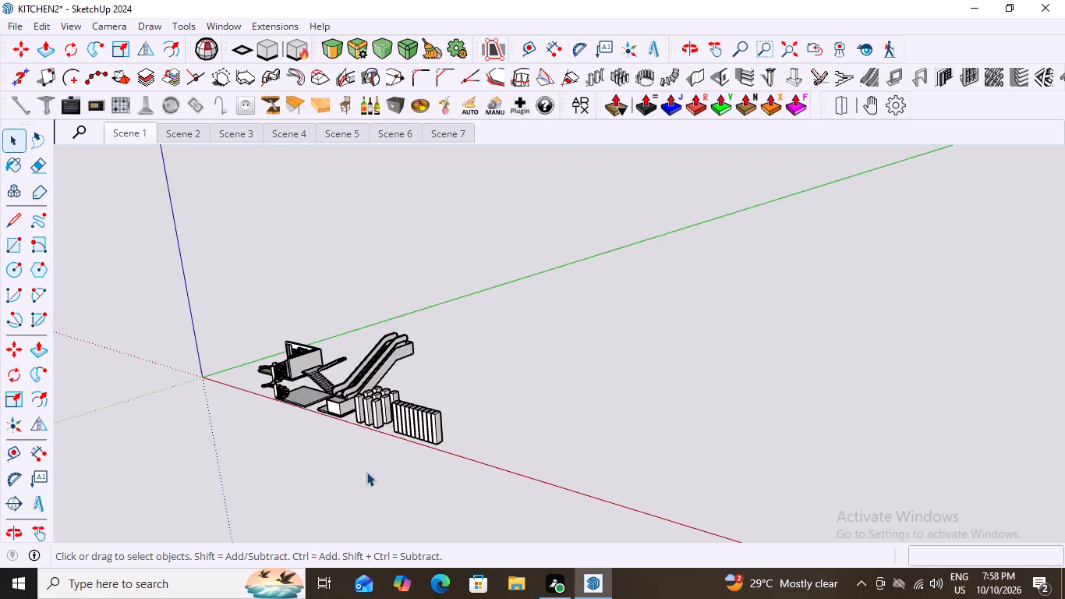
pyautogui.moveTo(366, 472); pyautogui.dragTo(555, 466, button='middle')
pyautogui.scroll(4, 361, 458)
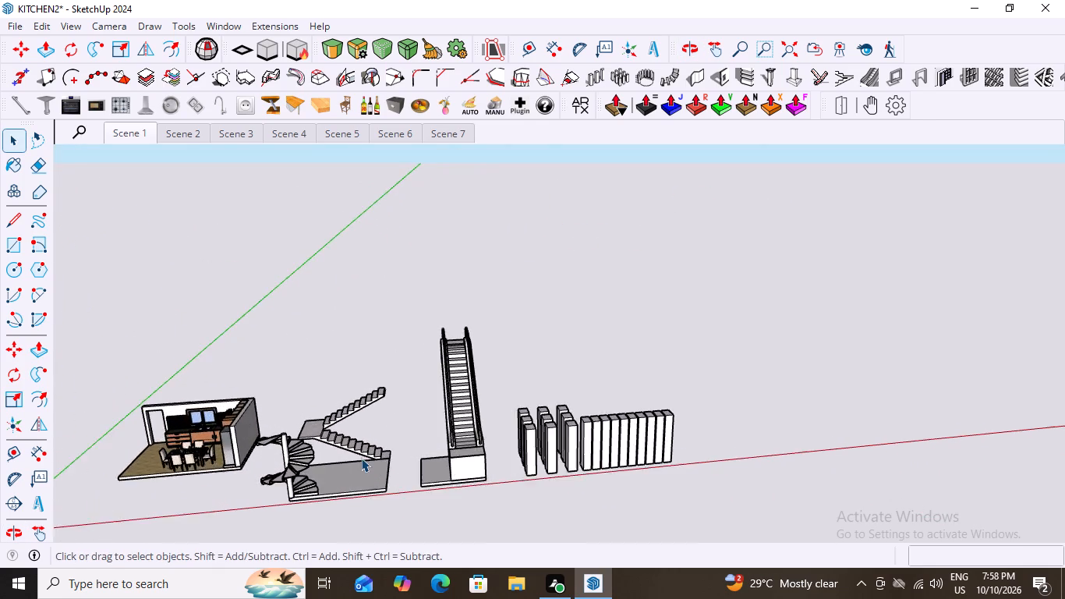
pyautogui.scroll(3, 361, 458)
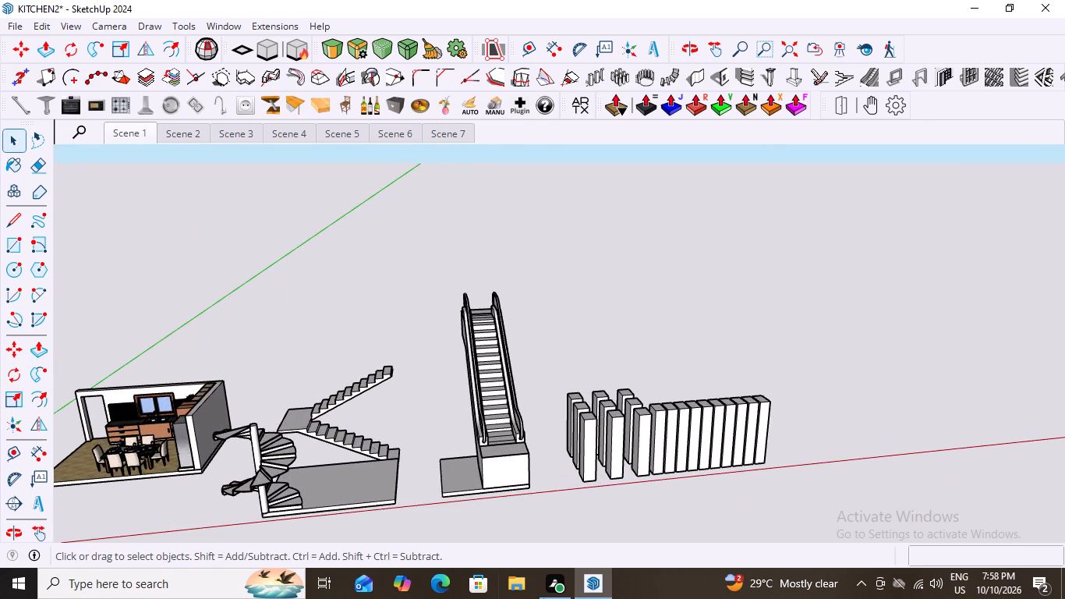
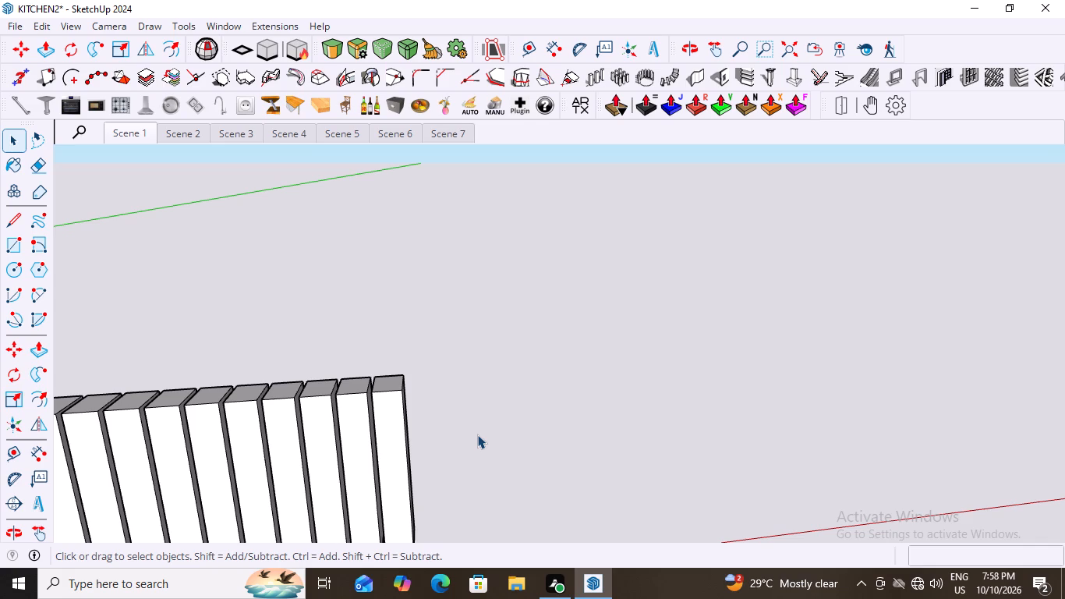
# Examine the escalator, stair and slab models and the empty ground beyond the row of slabs.
pyautogui.scroll(-8, 437, 303)
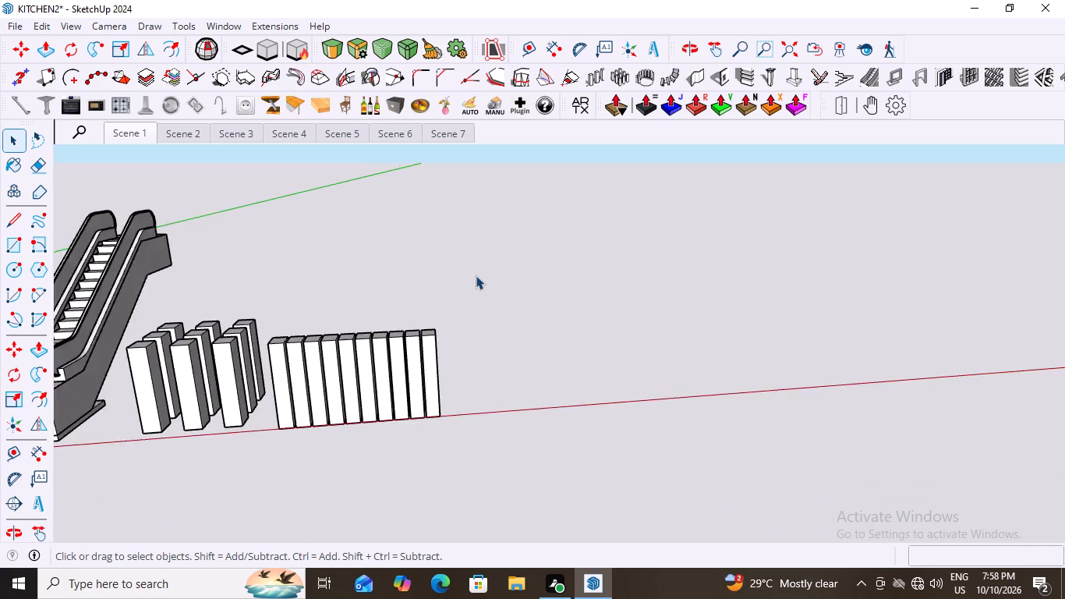
pyautogui.scroll(-6, 476, 275)
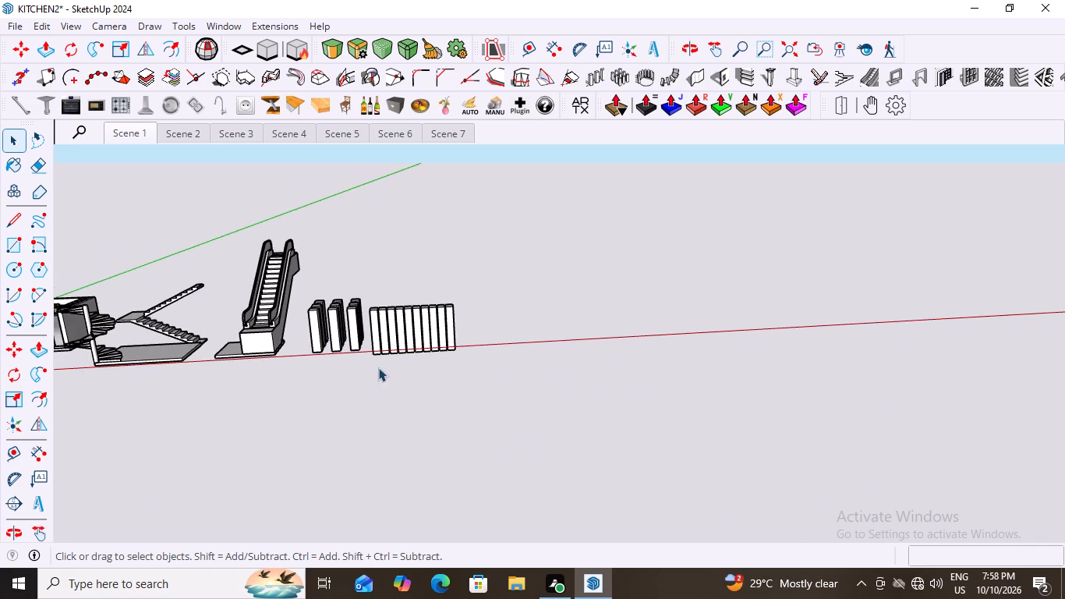
pyautogui.moveTo(427, 370); pyautogui.dragTo(428, 494, button='middle')
pyautogui.scroll(1, 339, 413)
pyautogui.scroll(-5, 405, 372)
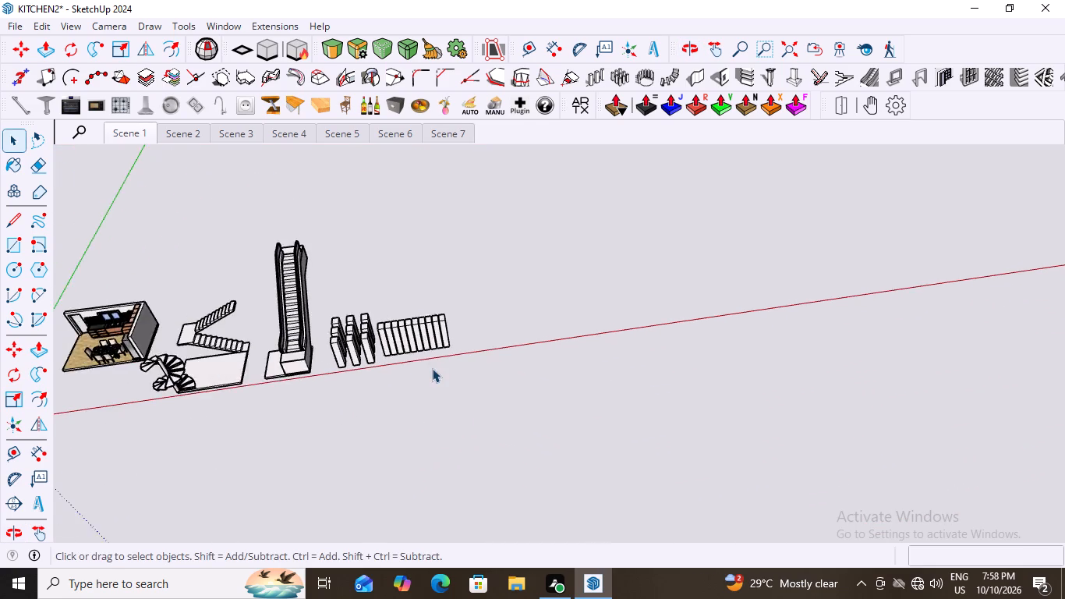
pyautogui.scroll(-2, 432, 368)
pyautogui.scroll(10, 373, 389)
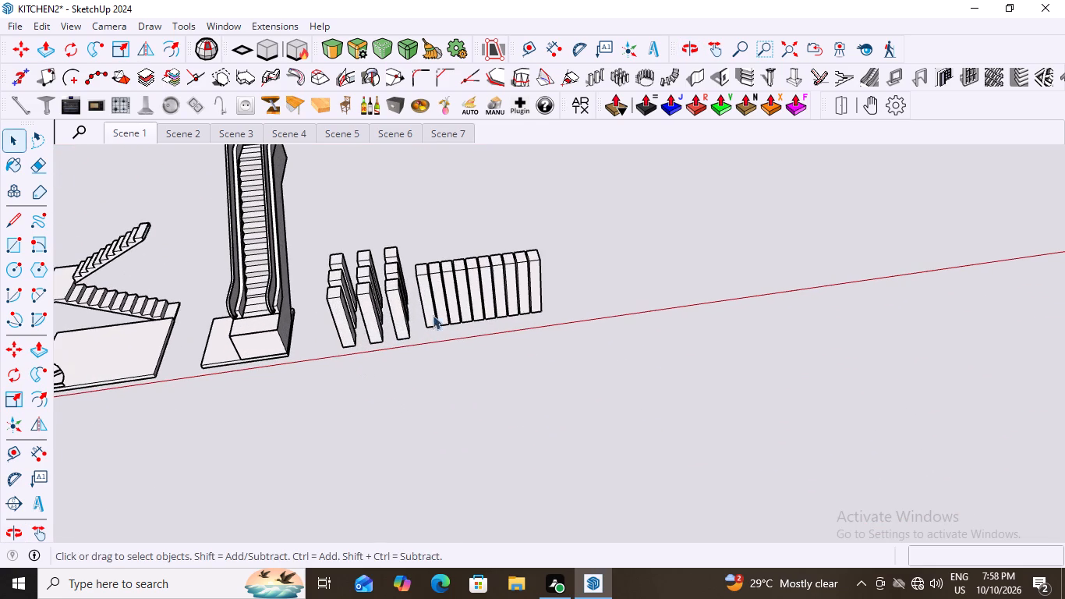
pyautogui.scroll(1, 479, 260)
pyautogui.scroll(-16, 187, 342)
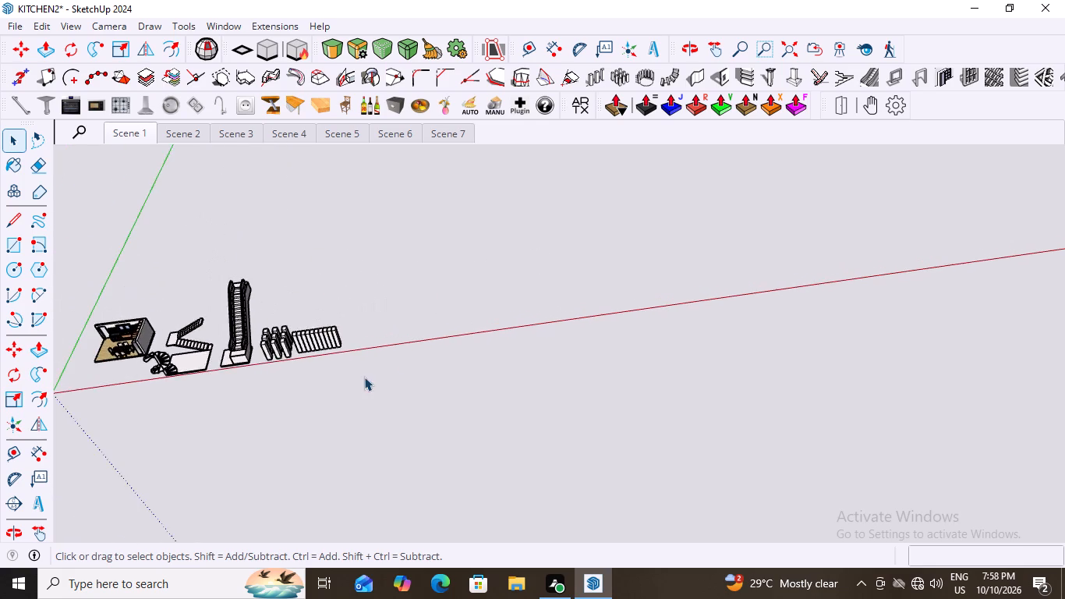
pyautogui.moveTo(388, 367); pyautogui.dragTo(387, 303, button='middle')
pyautogui.scroll(5, 384, 355)
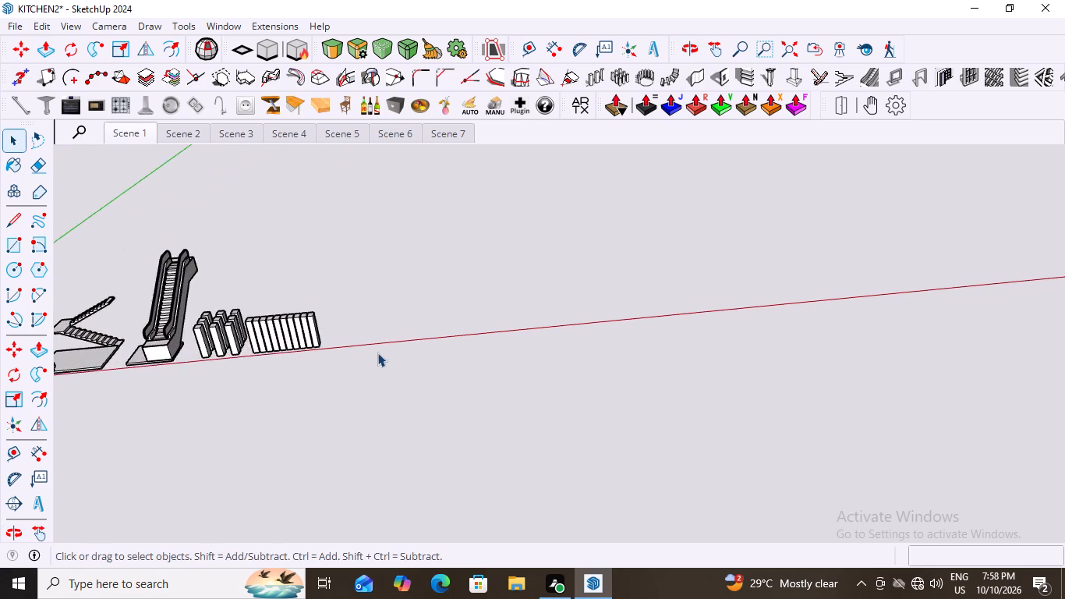
pyautogui.moveTo(377, 353); pyautogui.dragTo(389, 330, button='middle')
pyautogui.scroll(5, 377, 316)
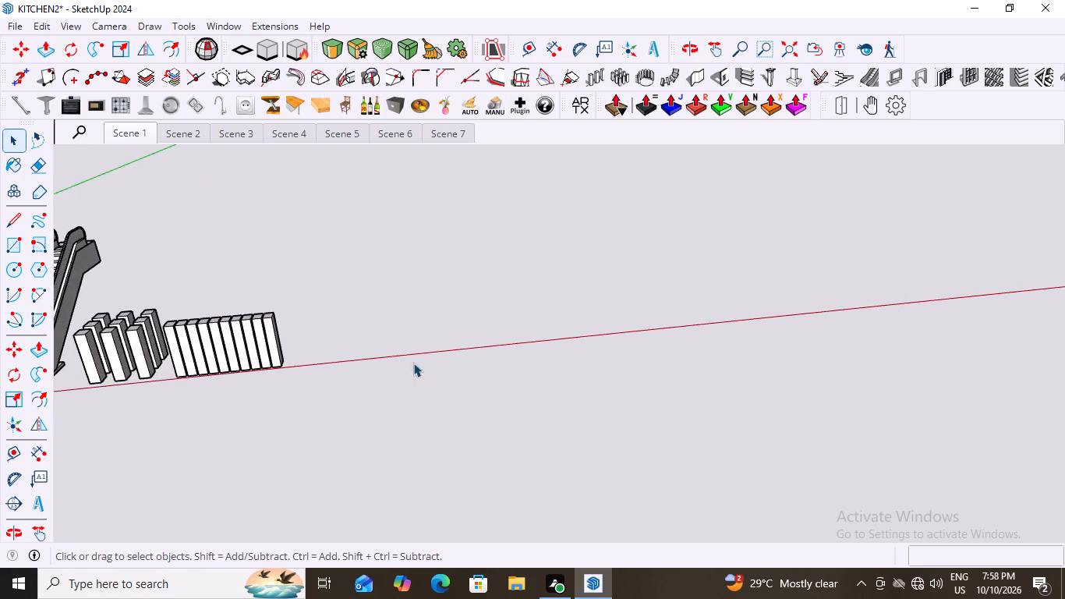
pyautogui.moveTo(413, 363); pyautogui.dragTo(378, 325, button='middle')
pyautogui.scroll(1, 378, 325)
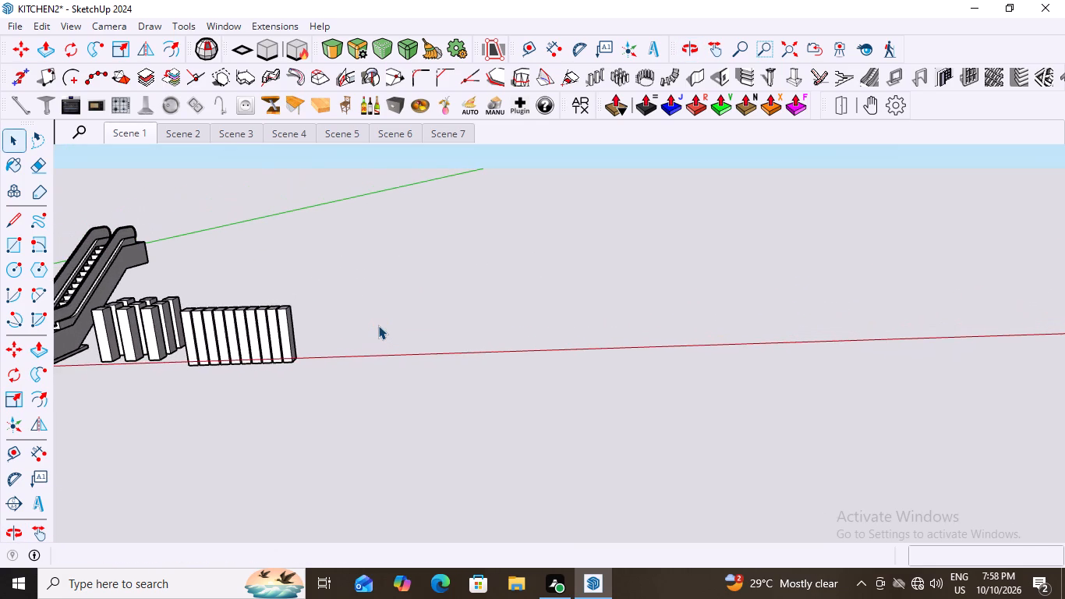
pyautogui.scroll(3, 373, 325)
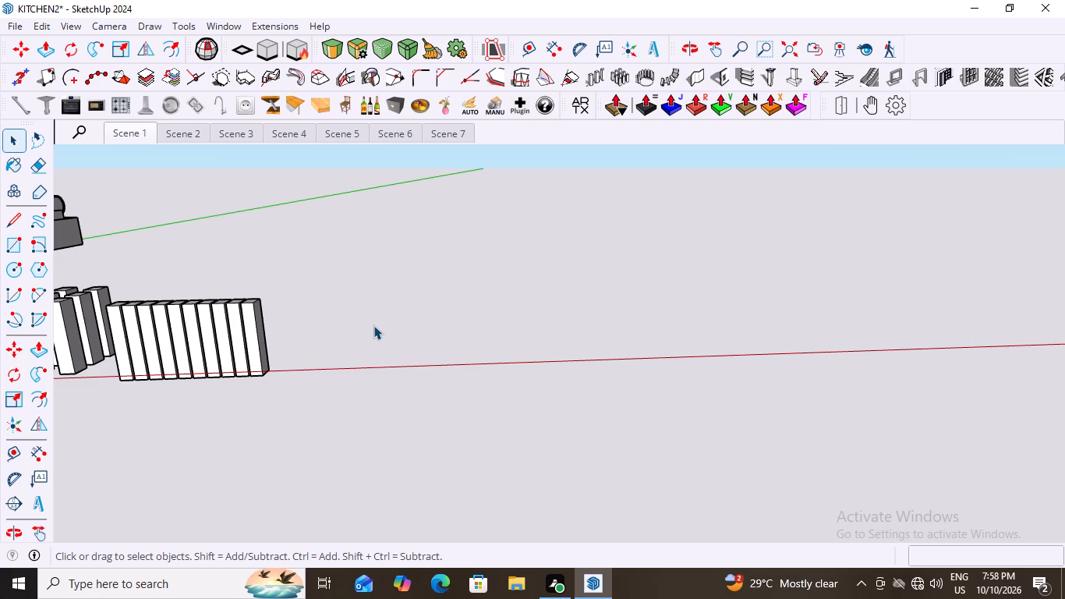
pyautogui.scroll(-7, 373, 325)
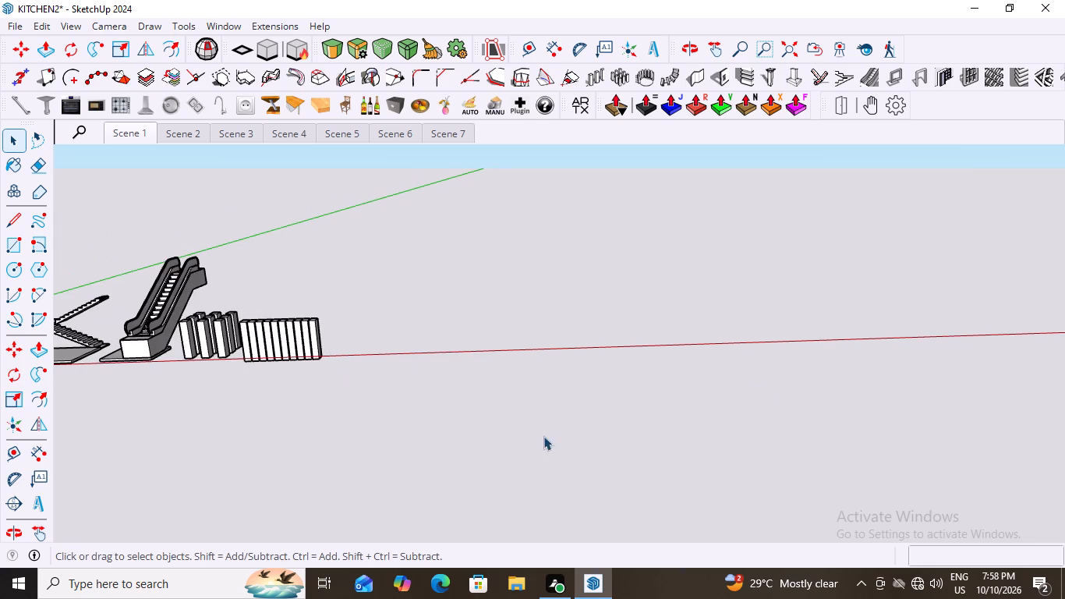
# Display the Sandbox terrain tools and leave them floating over the empty drawing area.
pyautogui.rightClick(950, 109)
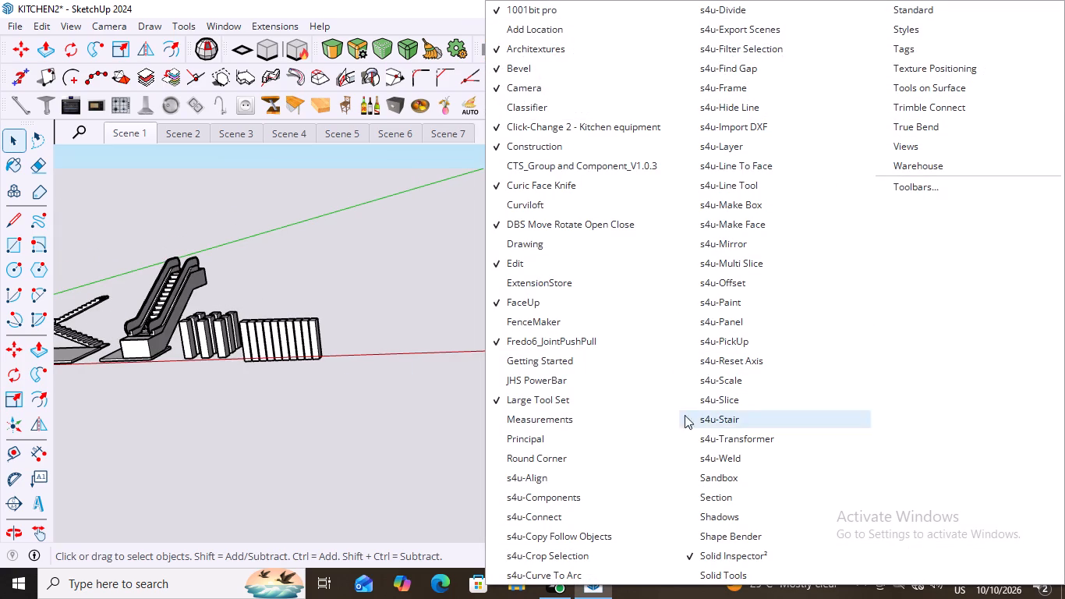
pyautogui.click(721, 478)
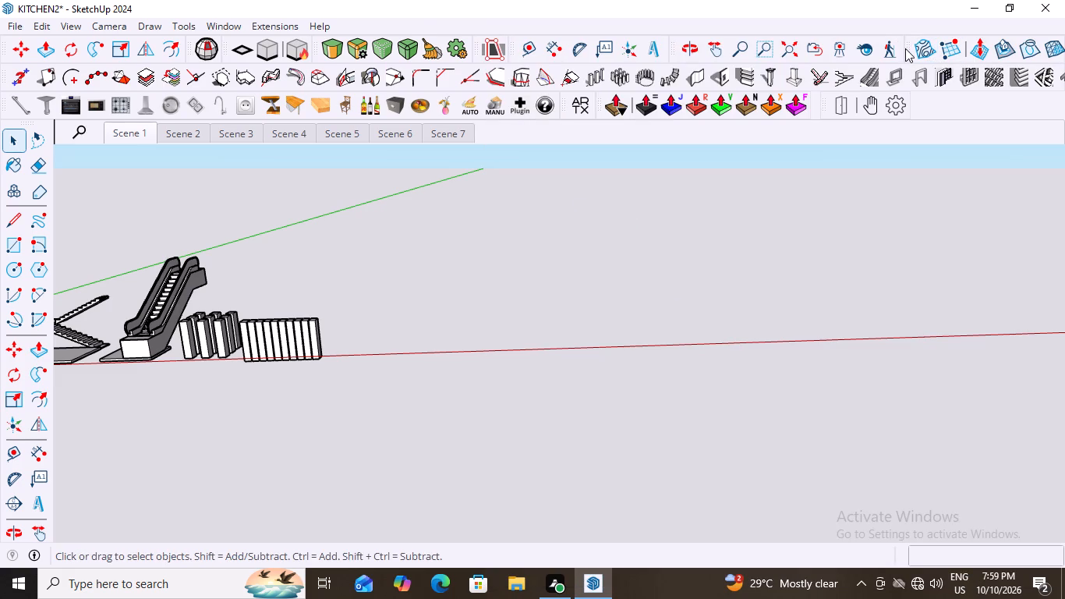
pyautogui.moveTo(908, 46); pyautogui.dragTo(539, 172)
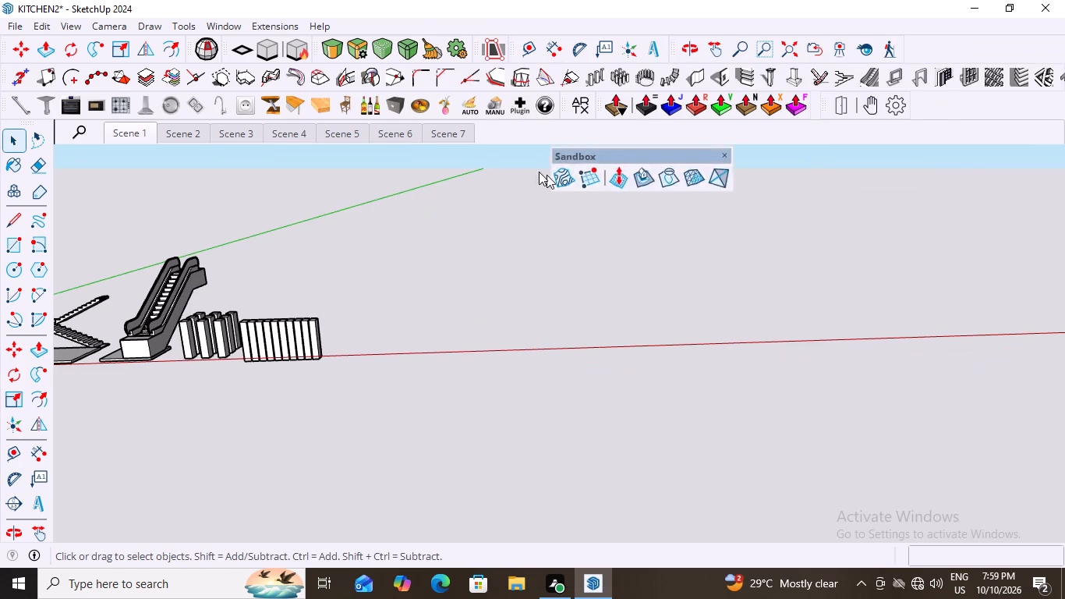
pyautogui.moveTo(539, 172); pyautogui.dragTo(837, 73)
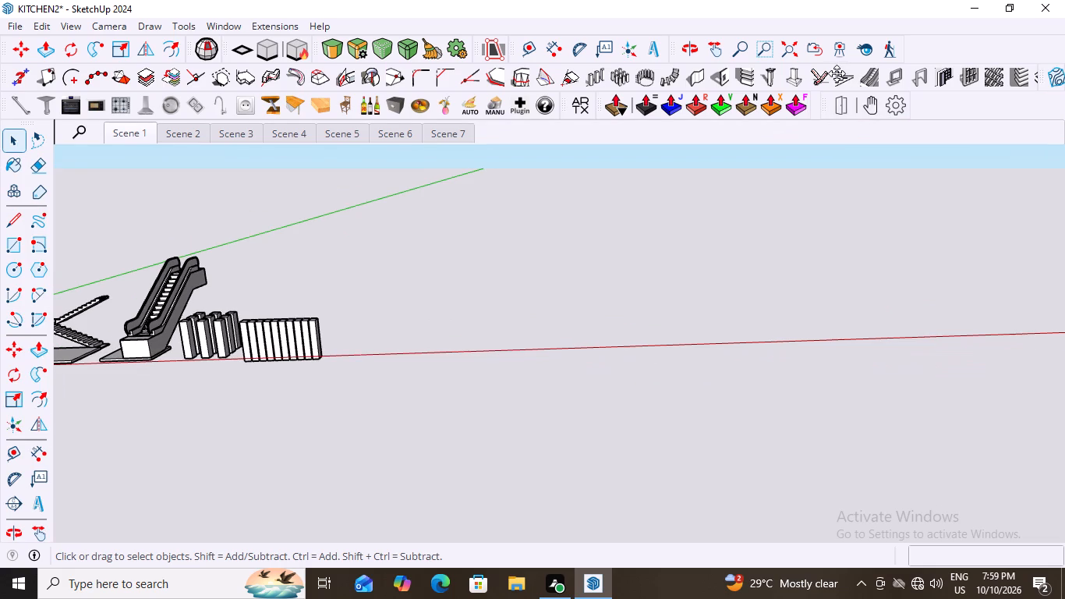
pyautogui.moveTo(837, 73); pyautogui.dragTo(817, 107)
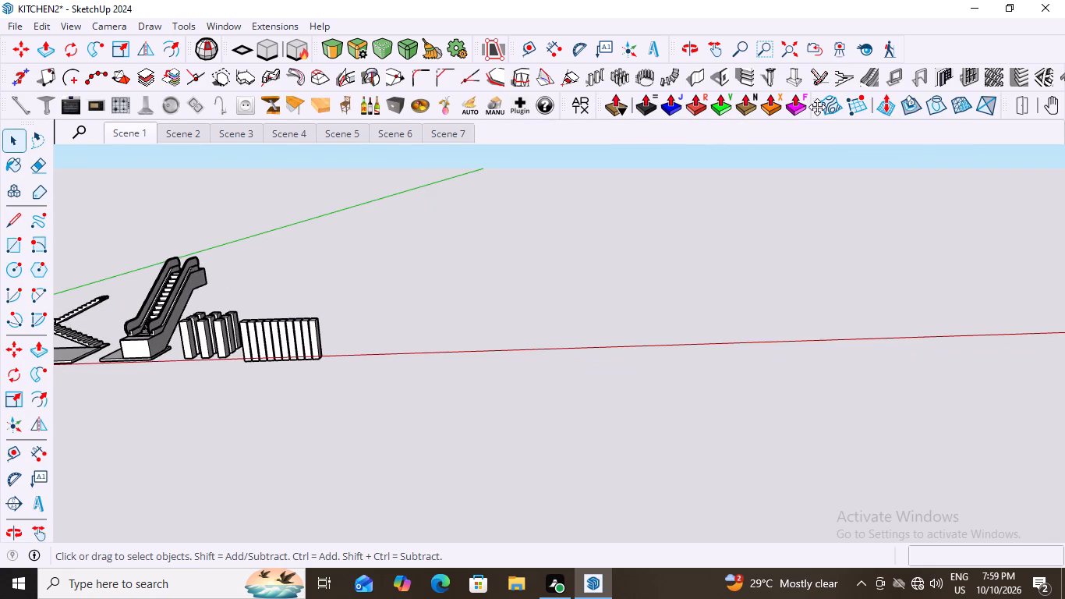
pyautogui.moveTo(817, 107); pyautogui.dragTo(833, 112)
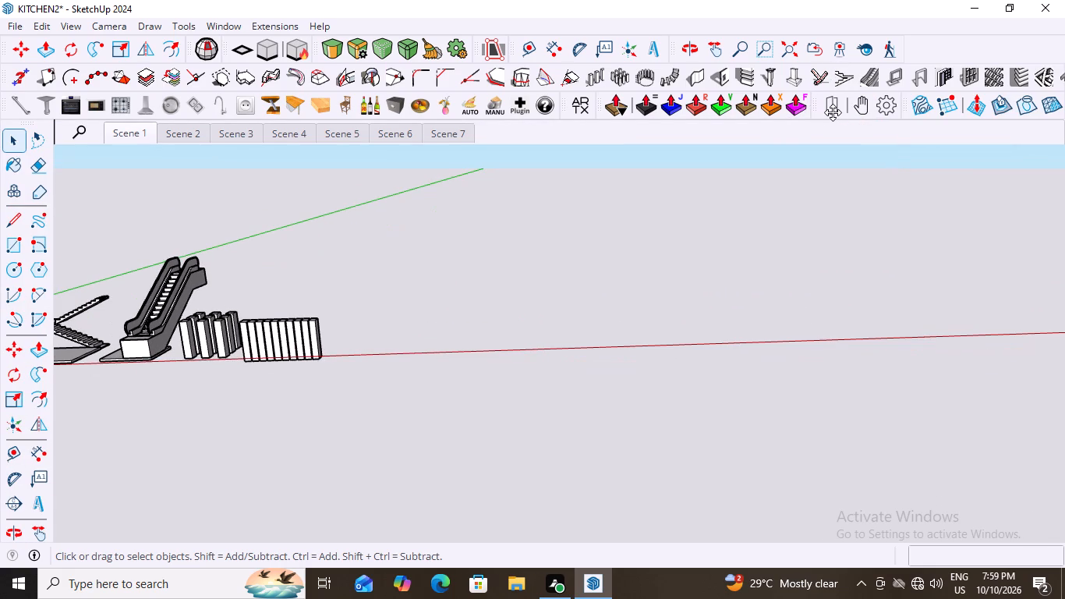
pyautogui.moveTo(833, 112); pyautogui.dragTo(812, 122)
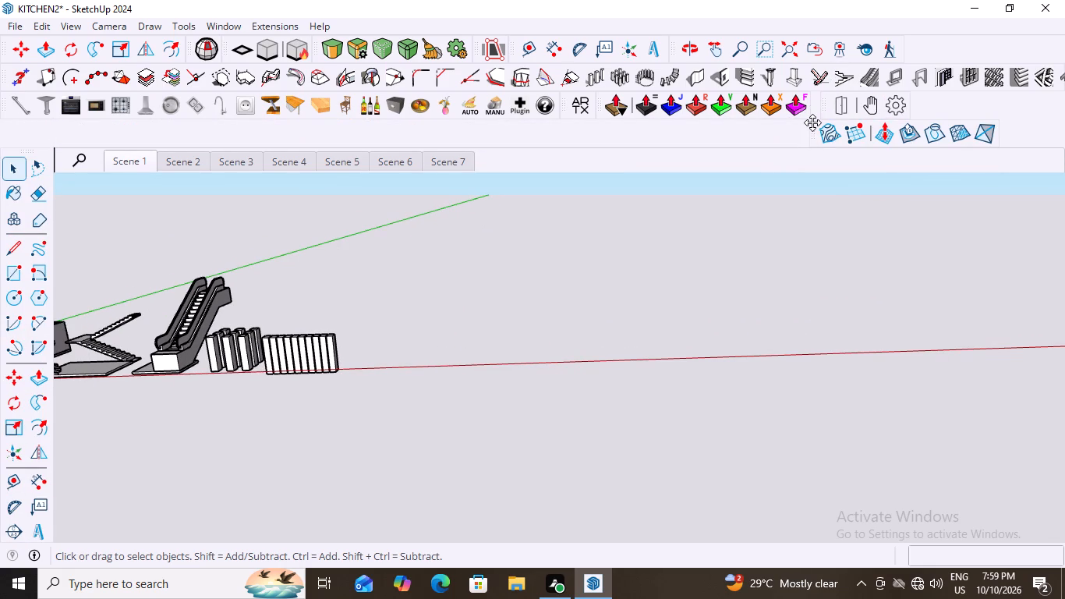
pyautogui.moveTo(812, 122); pyautogui.dragTo(752, 84)
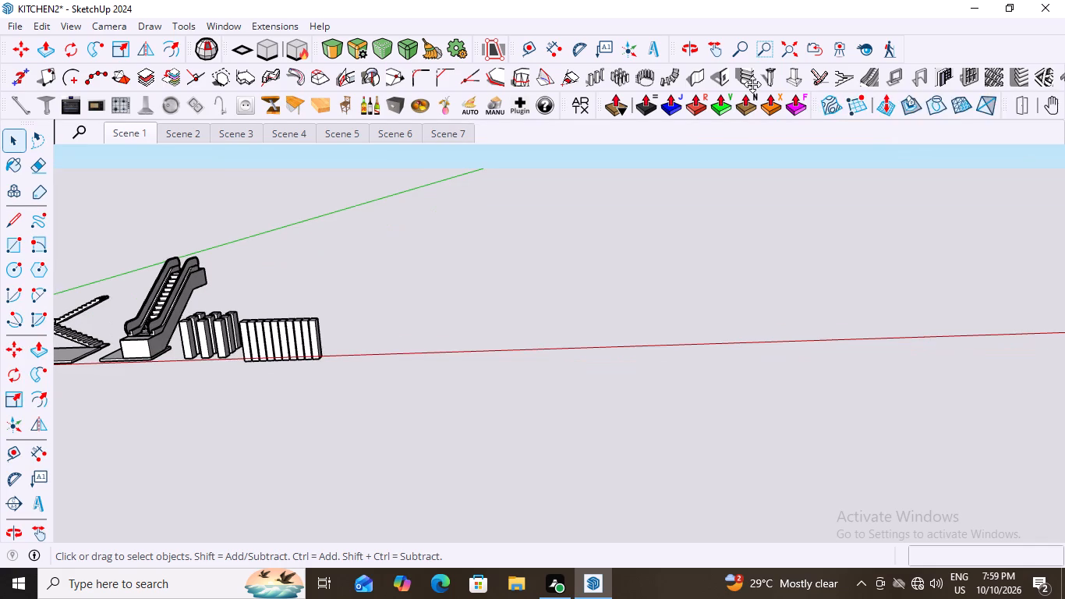
pyautogui.moveTo(752, 84); pyautogui.dragTo(517, 21)
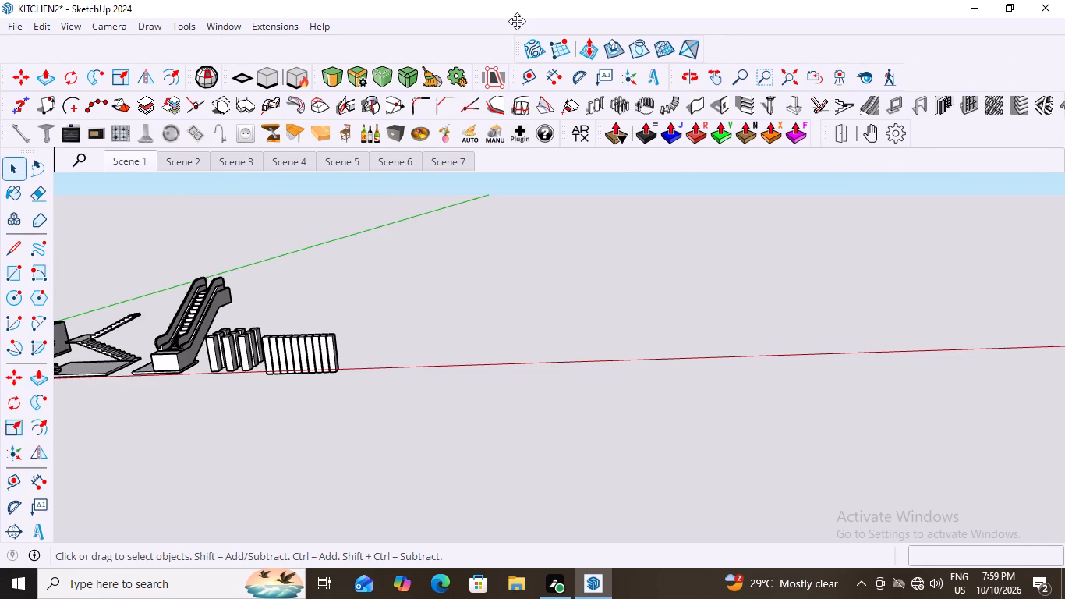
pyautogui.moveTo(517, 21); pyautogui.dragTo(499, 126)
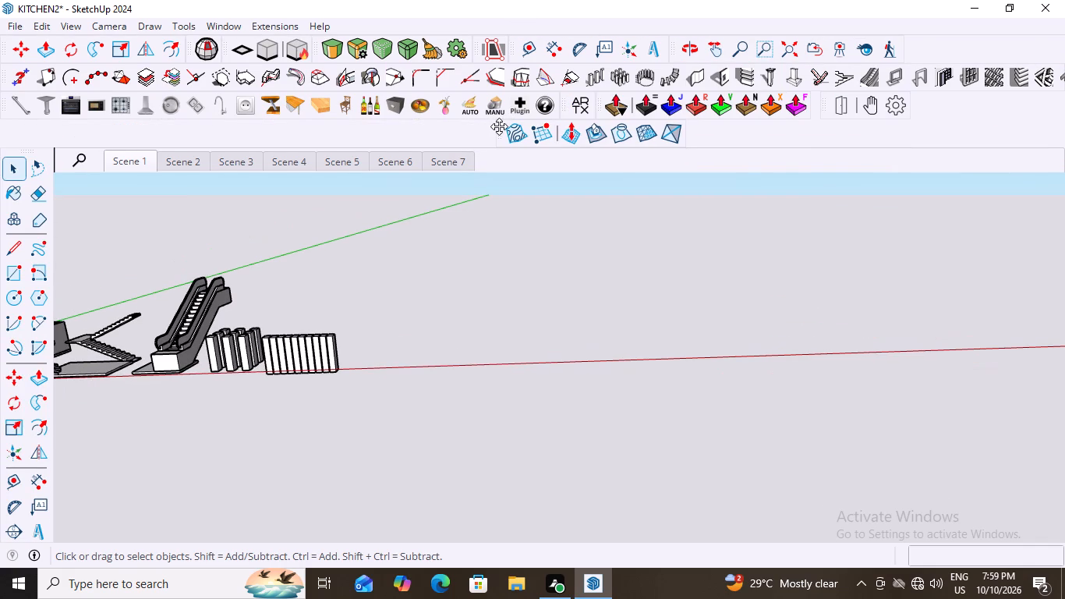
pyautogui.moveTo(499, 126); pyautogui.dragTo(507, 124)
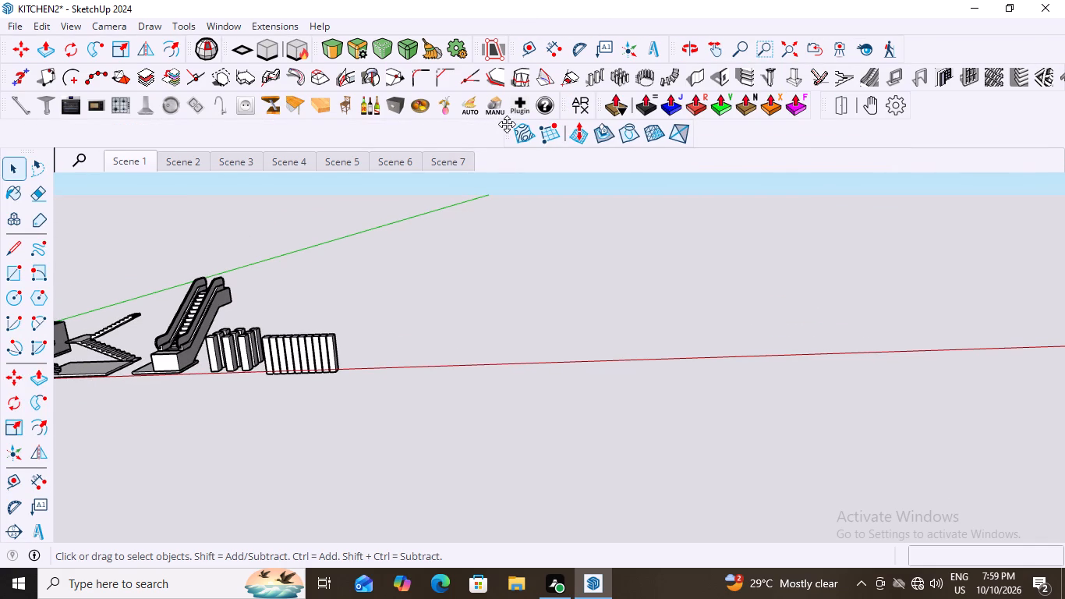
pyautogui.moveTo(507, 124); pyautogui.dragTo(531, 123)
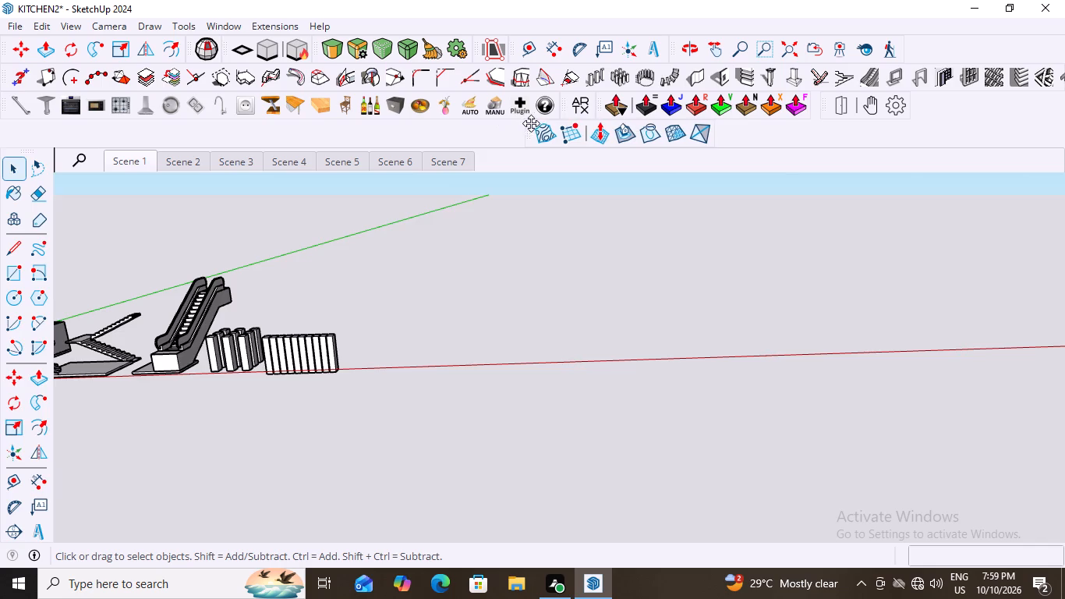
pyautogui.moveTo(531, 123); pyautogui.dragTo(646, 202)
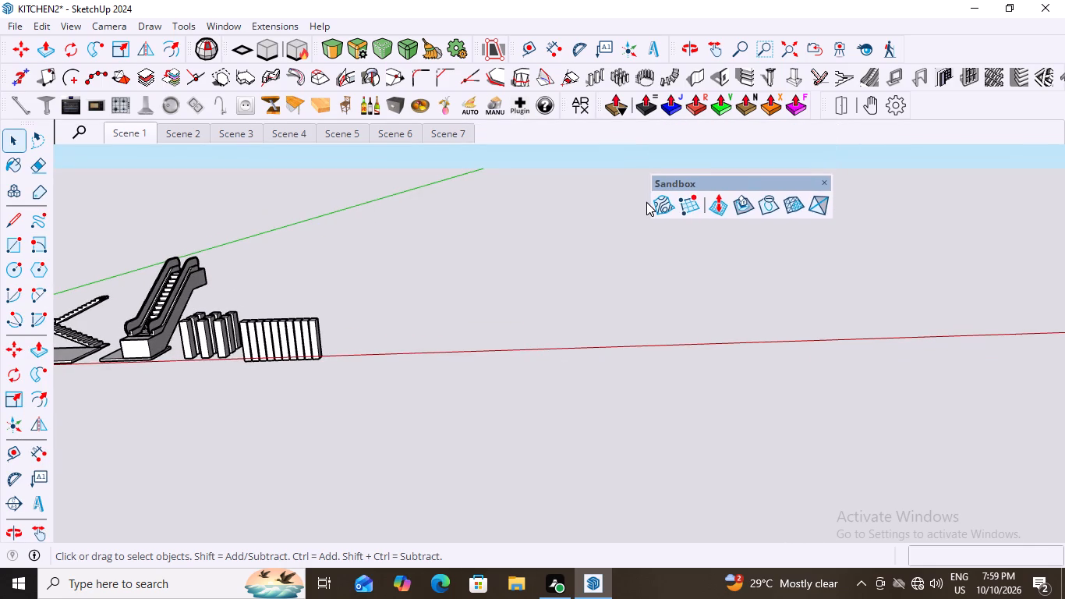
pyautogui.moveTo(646, 202); pyautogui.dragTo(733, 201)
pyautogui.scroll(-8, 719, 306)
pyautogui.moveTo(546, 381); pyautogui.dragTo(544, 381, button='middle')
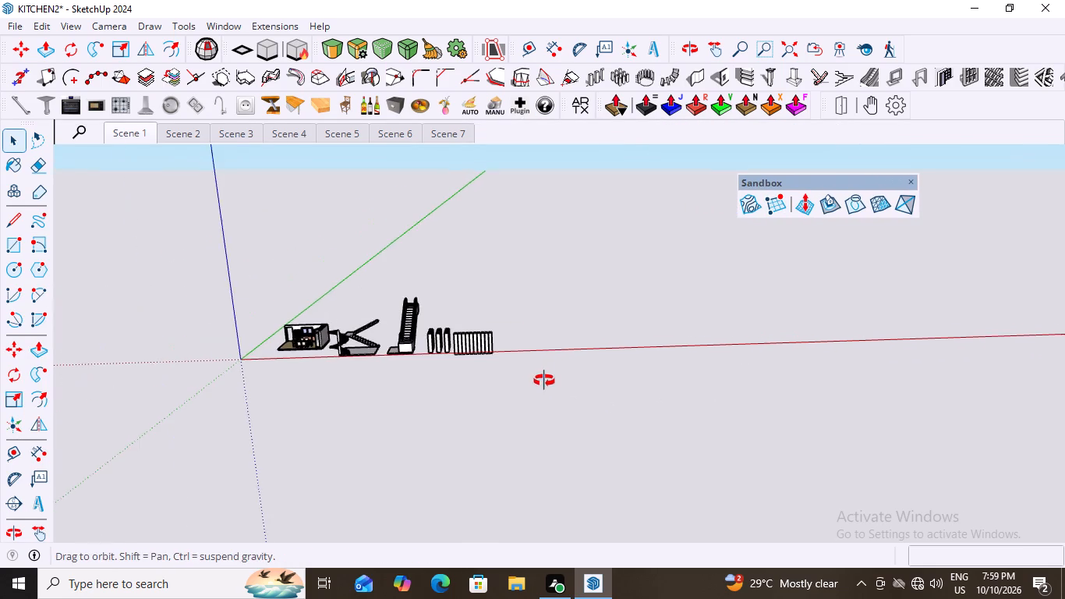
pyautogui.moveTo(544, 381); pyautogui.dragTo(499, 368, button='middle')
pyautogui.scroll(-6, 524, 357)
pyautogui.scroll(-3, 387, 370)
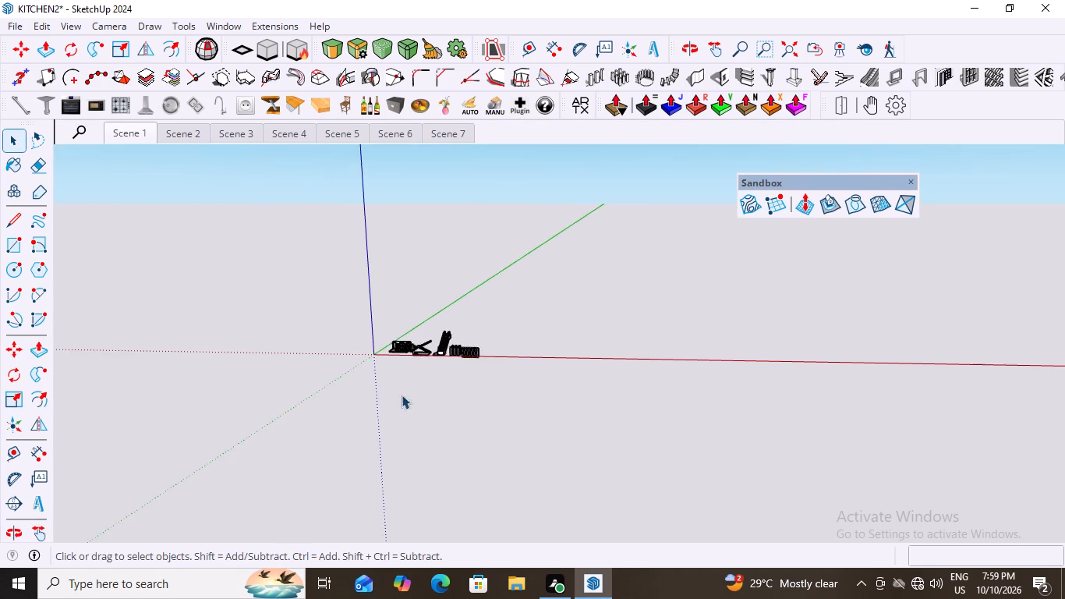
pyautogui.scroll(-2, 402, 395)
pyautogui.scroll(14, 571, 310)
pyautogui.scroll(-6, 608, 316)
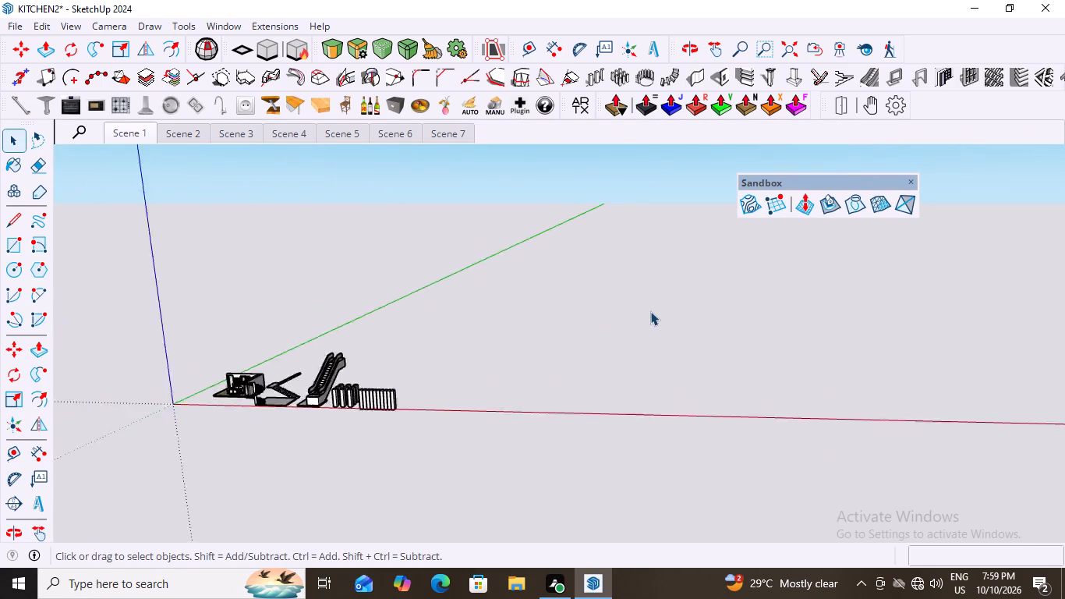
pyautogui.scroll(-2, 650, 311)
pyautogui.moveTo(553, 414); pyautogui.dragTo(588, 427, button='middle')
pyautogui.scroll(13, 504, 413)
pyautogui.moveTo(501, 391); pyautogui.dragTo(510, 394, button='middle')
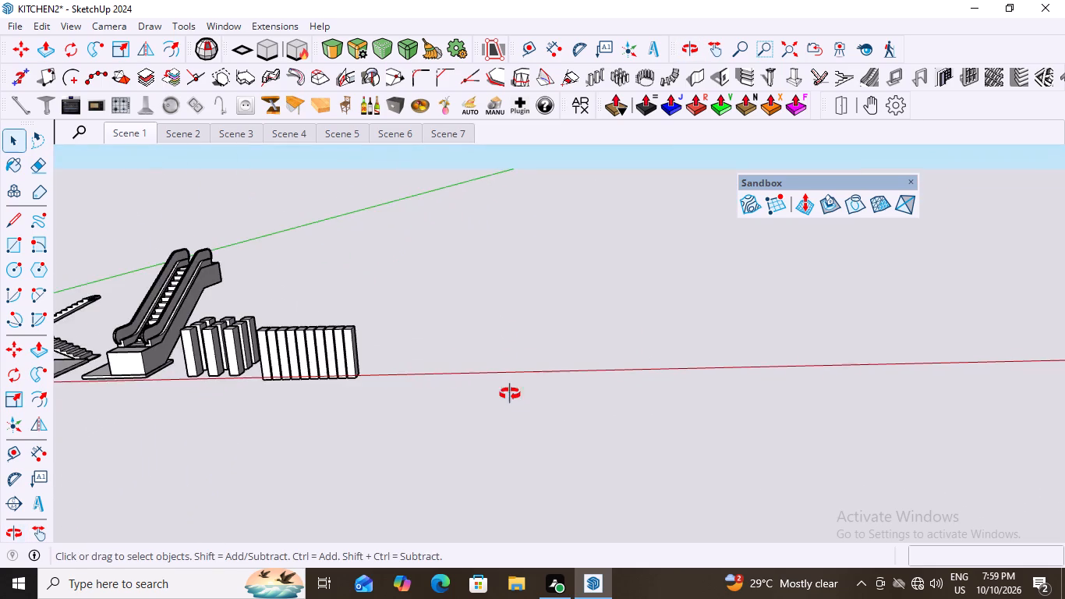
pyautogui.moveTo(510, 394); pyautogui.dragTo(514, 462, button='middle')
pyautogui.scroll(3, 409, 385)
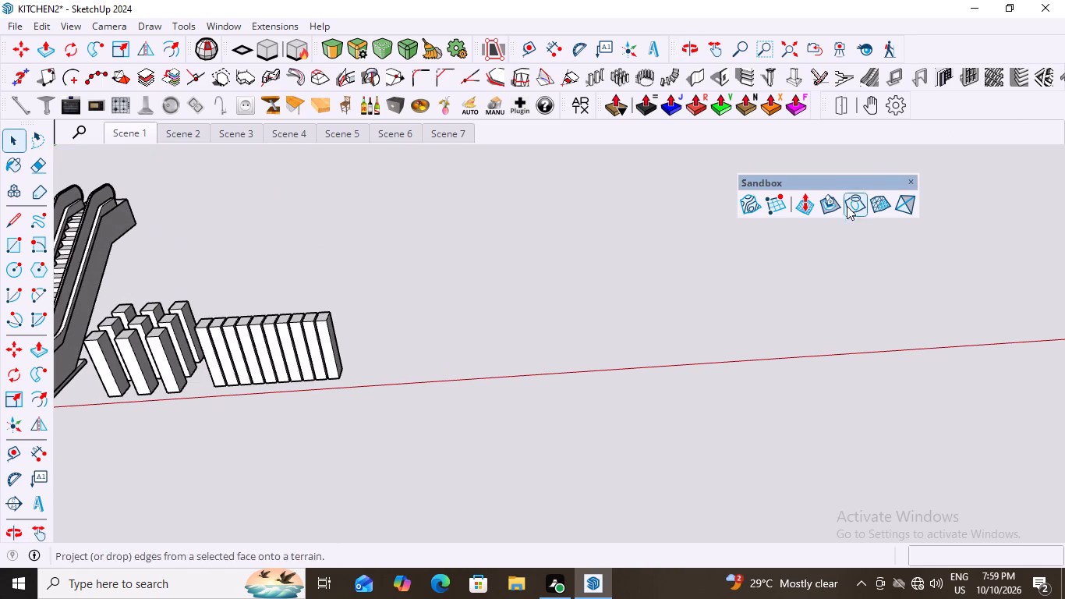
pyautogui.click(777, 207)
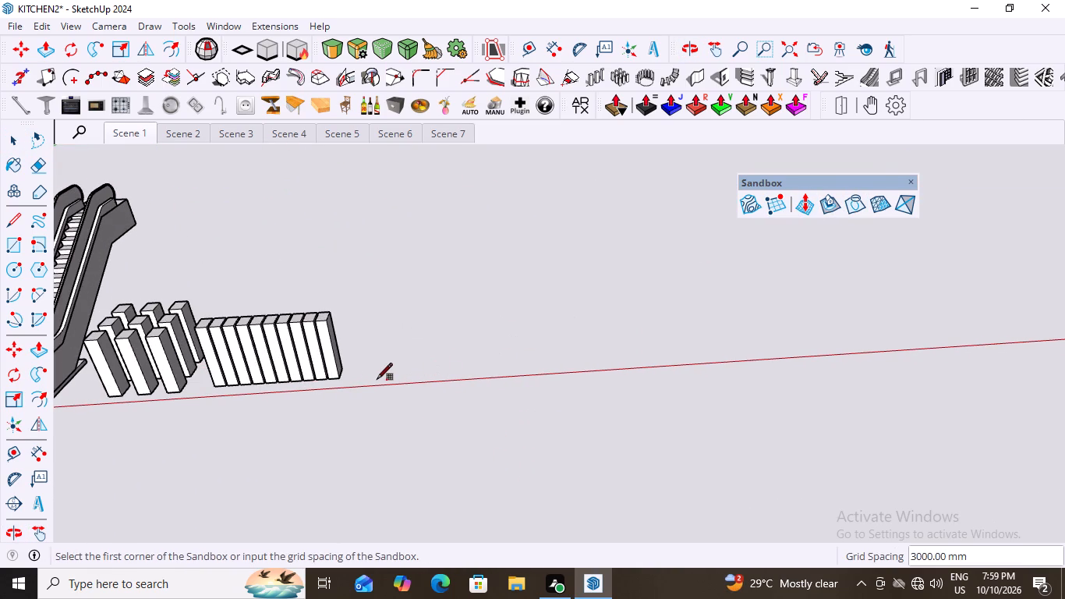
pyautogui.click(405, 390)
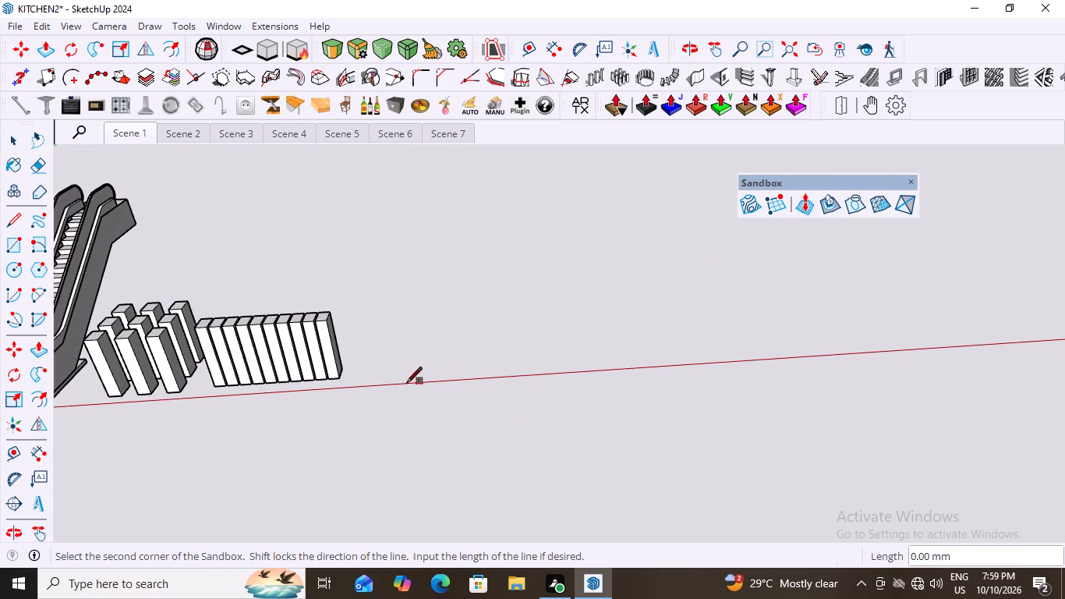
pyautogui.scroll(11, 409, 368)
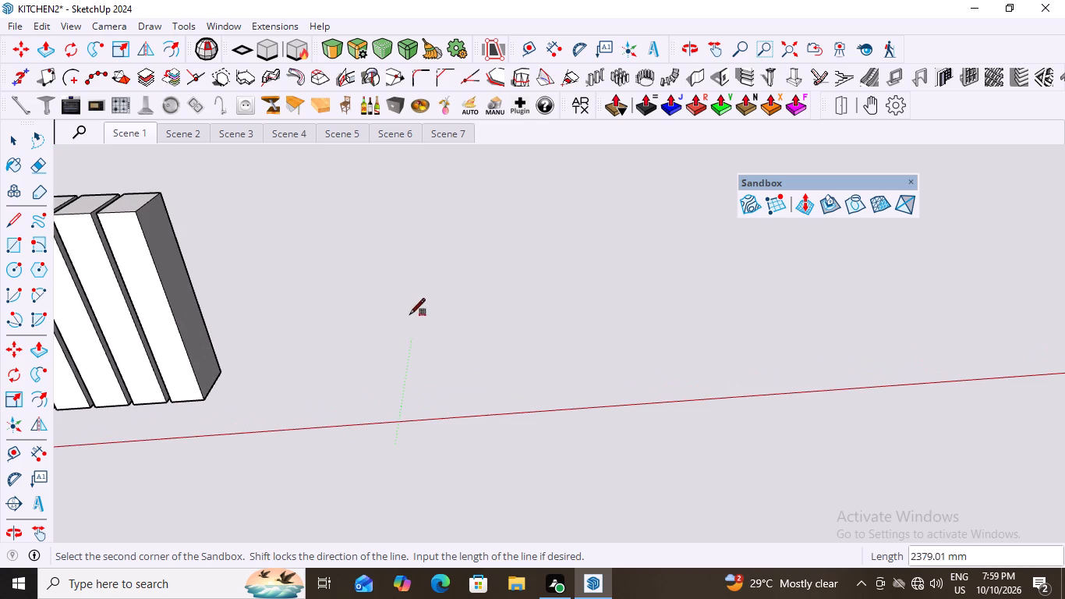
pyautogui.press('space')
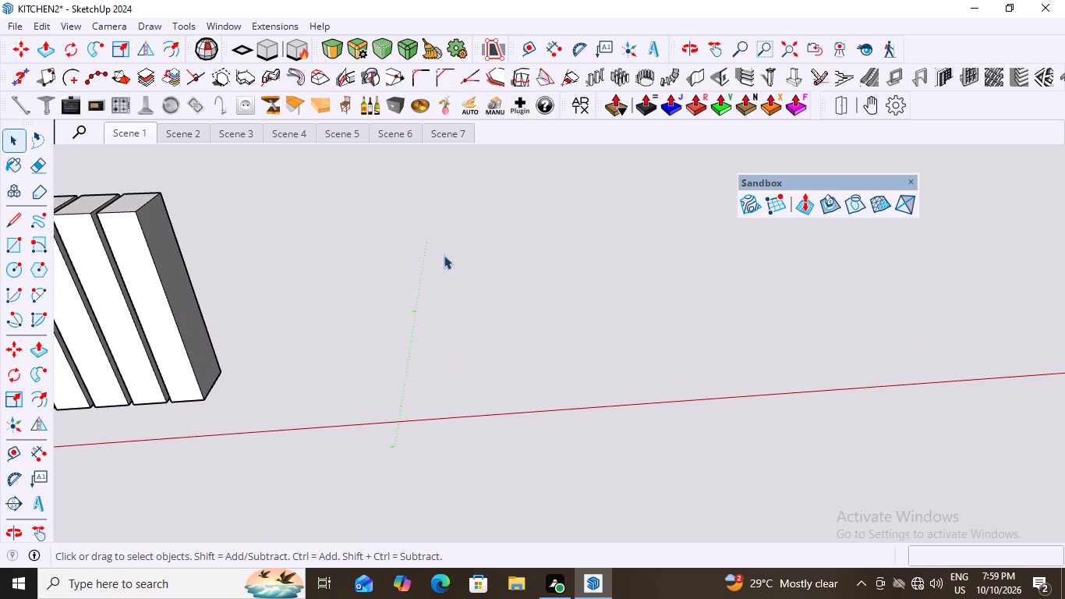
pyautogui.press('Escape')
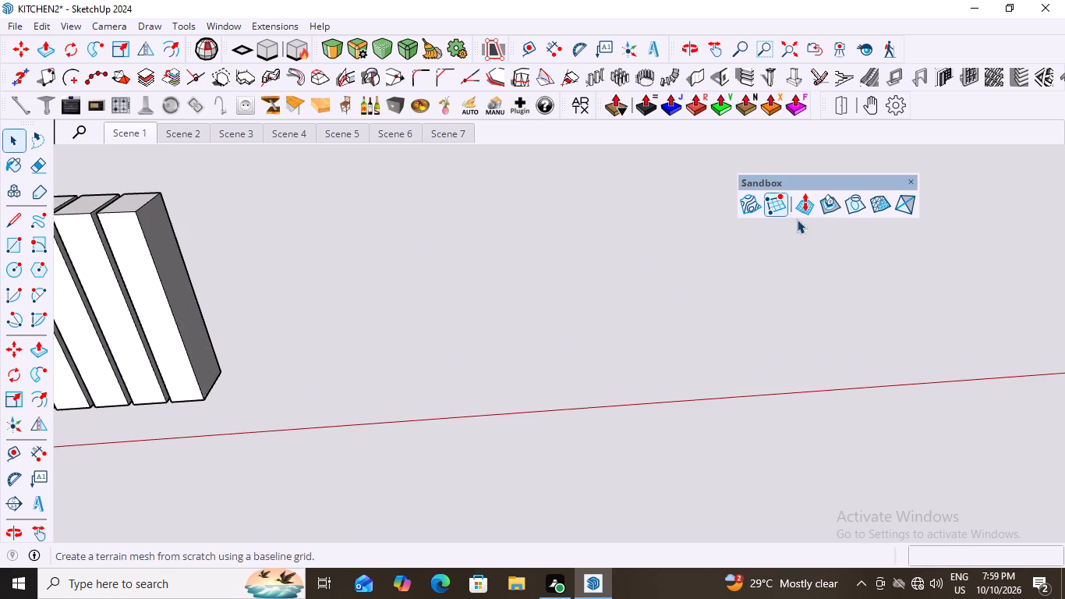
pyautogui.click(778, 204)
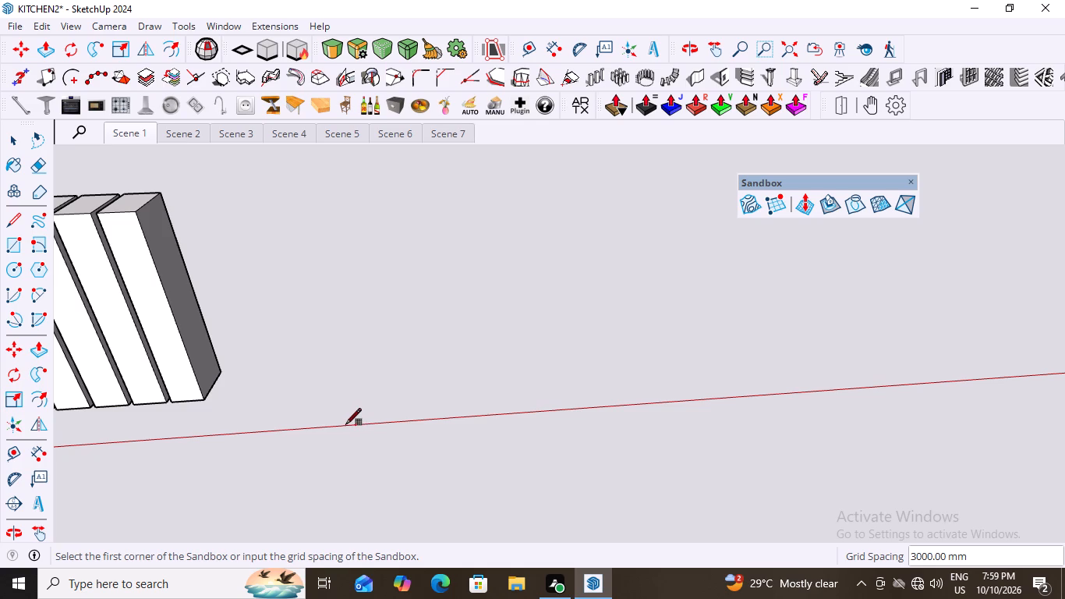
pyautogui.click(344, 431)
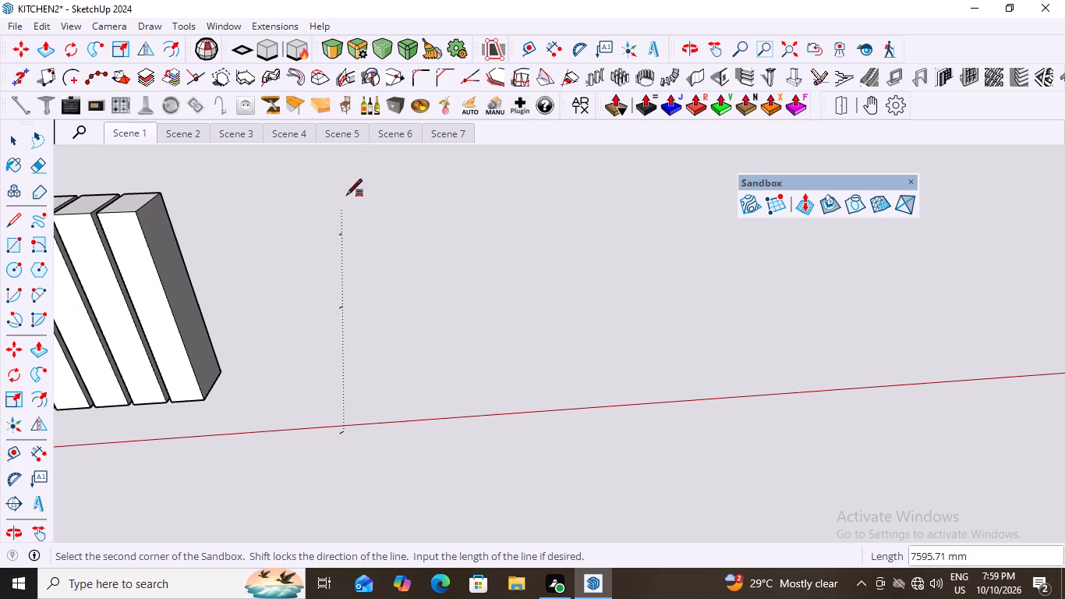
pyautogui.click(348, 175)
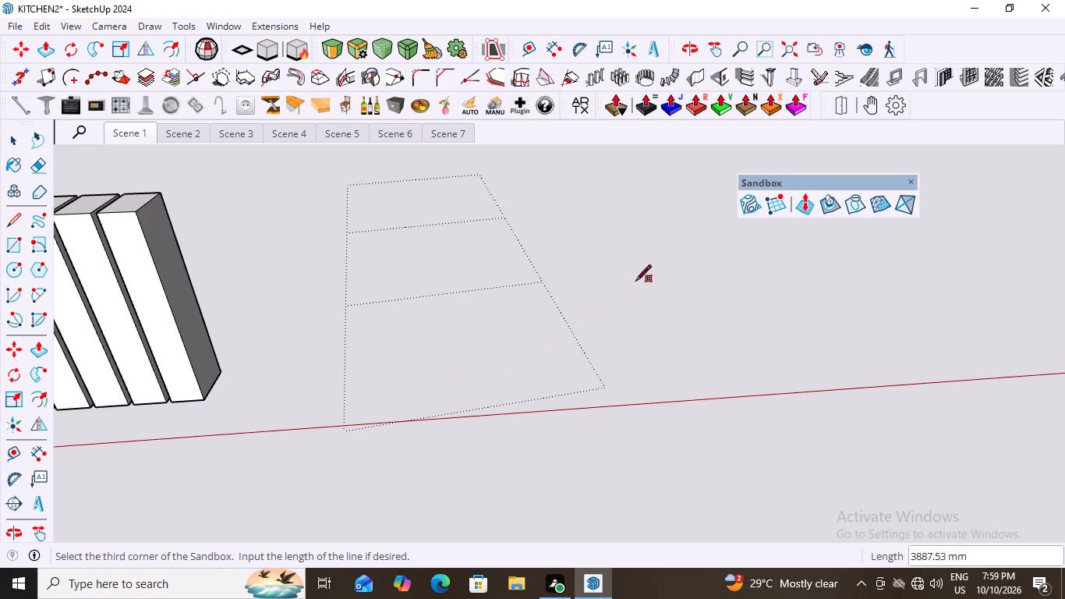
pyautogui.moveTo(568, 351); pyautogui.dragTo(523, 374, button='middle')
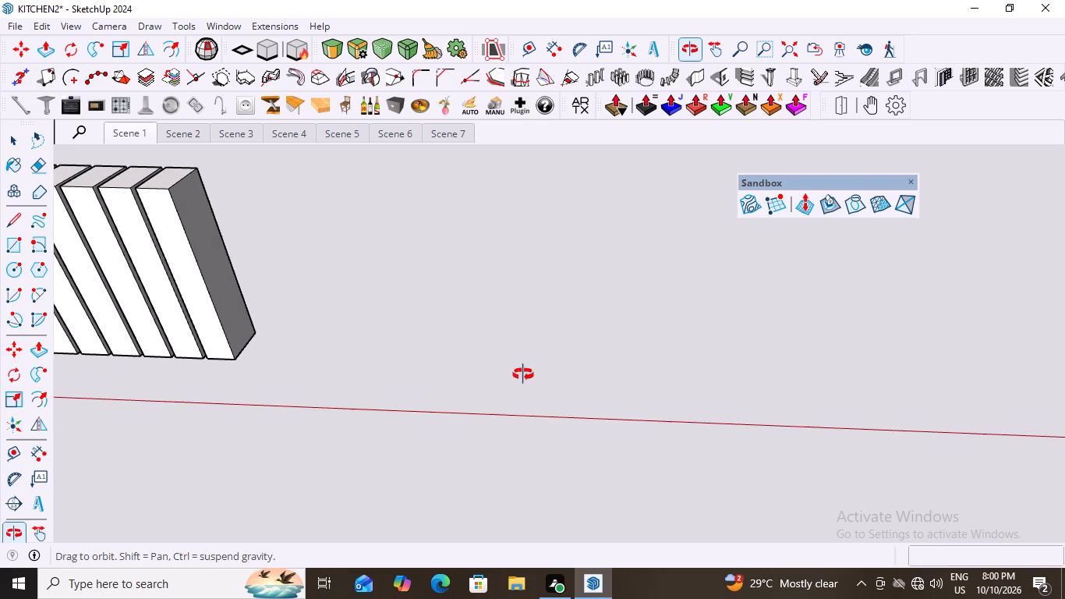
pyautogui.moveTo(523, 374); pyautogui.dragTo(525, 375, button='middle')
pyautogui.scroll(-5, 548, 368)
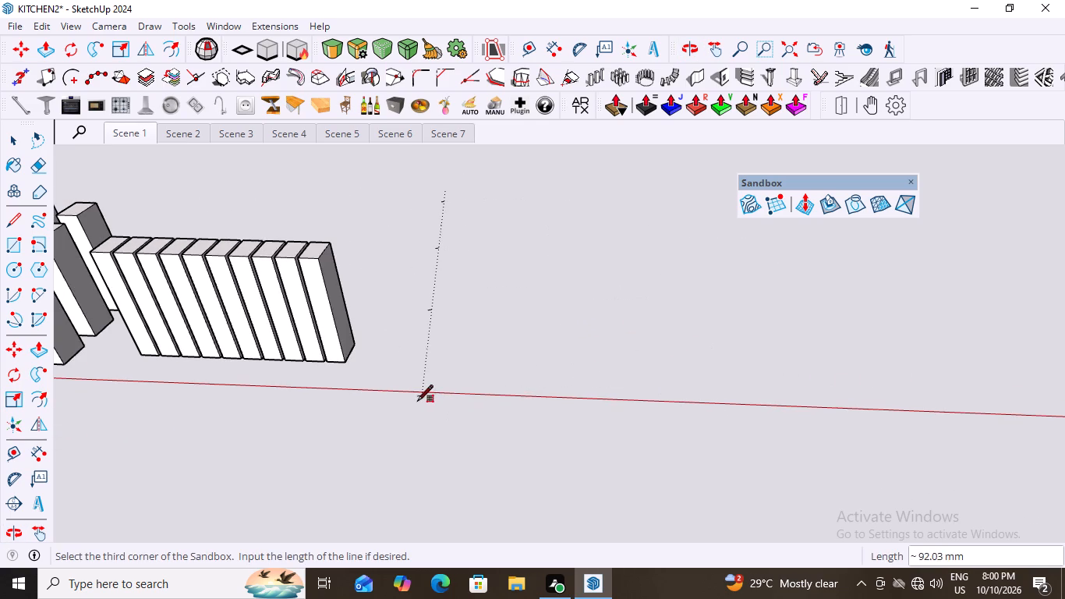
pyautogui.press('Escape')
# Draw a flat From Scratch terrain grid beside the row of slabs, three by two cells at 3000 mm grid spacing.
pyautogui.click(437, 364)
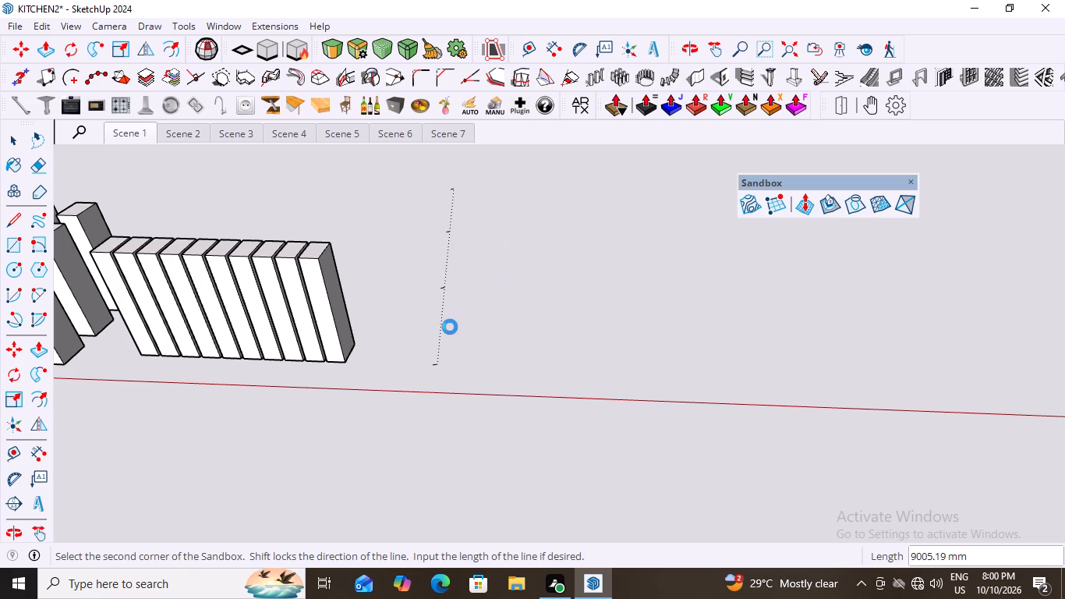
pyautogui.click(497, 200)
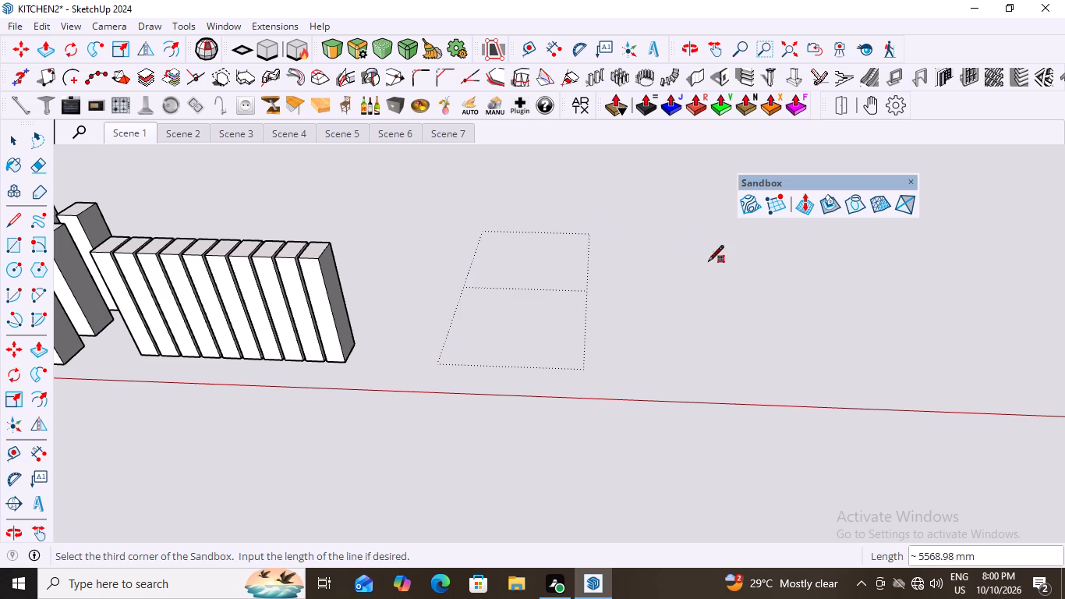
pyautogui.click(916, 319)
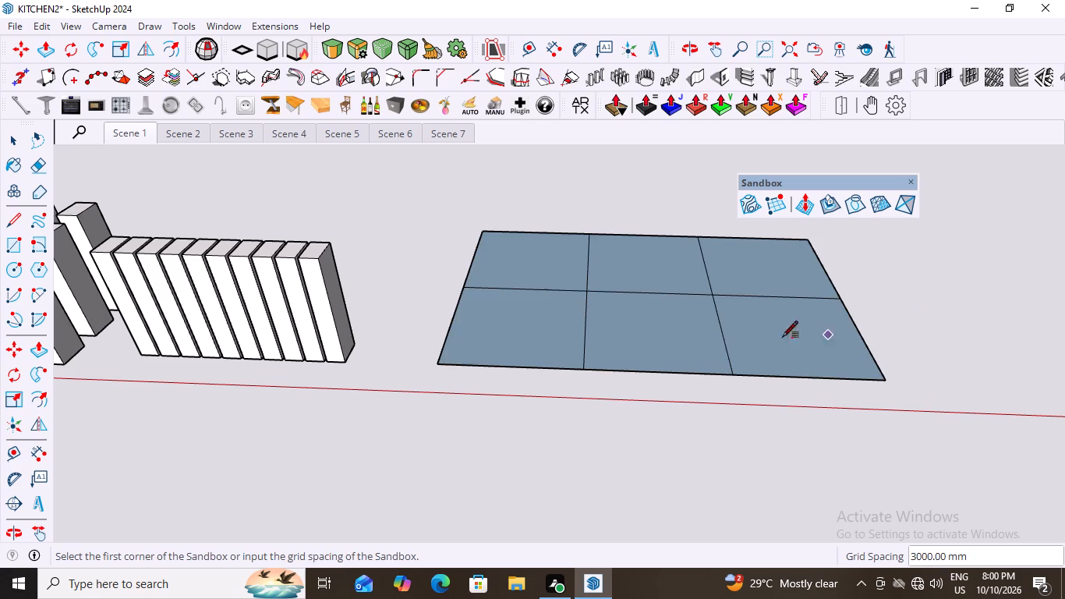
# Examine the new terrain grid from above and from the side, looking inside its group and at its available commands.
pyautogui.scroll(-6, 441, 315)
pyautogui.moveTo(573, 406); pyautogui.dragTo(600, 496, button='middle')
pyautogui.press('space')
pyautogui.doubleClick(498, 285)
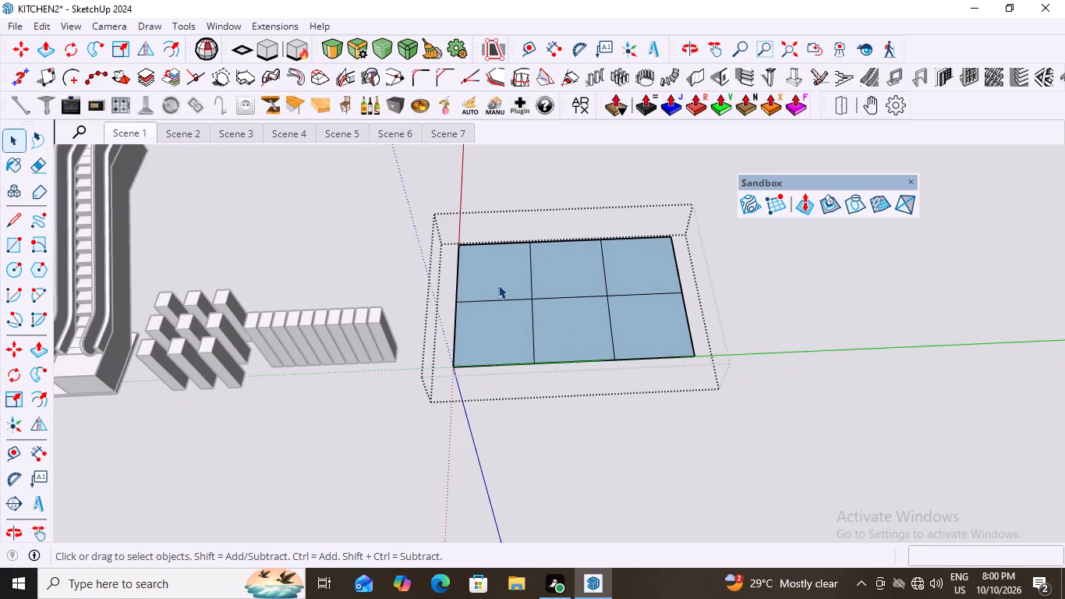
pyautogui.click(734, 272)
pyautogui.click(624, 296)
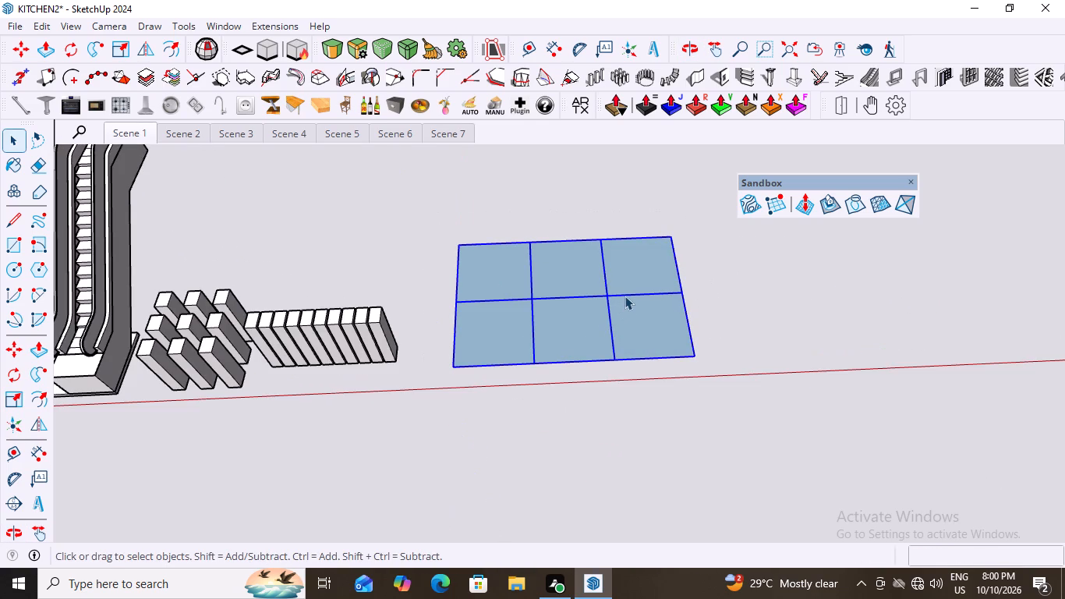
pyautogui.moveTo(684, 358); pyautogui.dragTo(685, 295, button='middle')
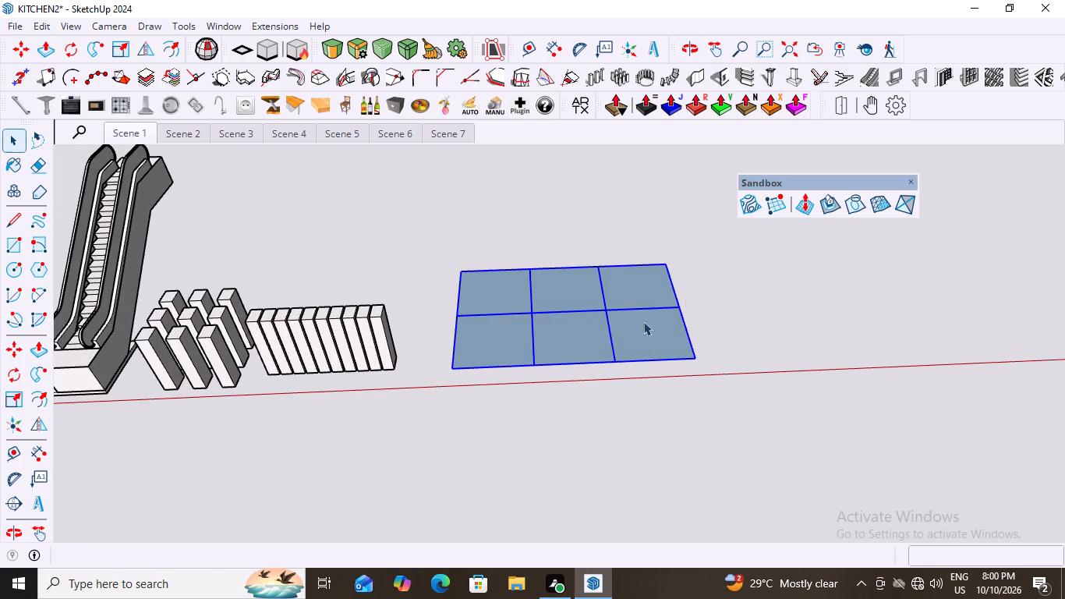
pyautogui.scroll(2, 601, 348)
pyautogui.rightClick(650, 314)
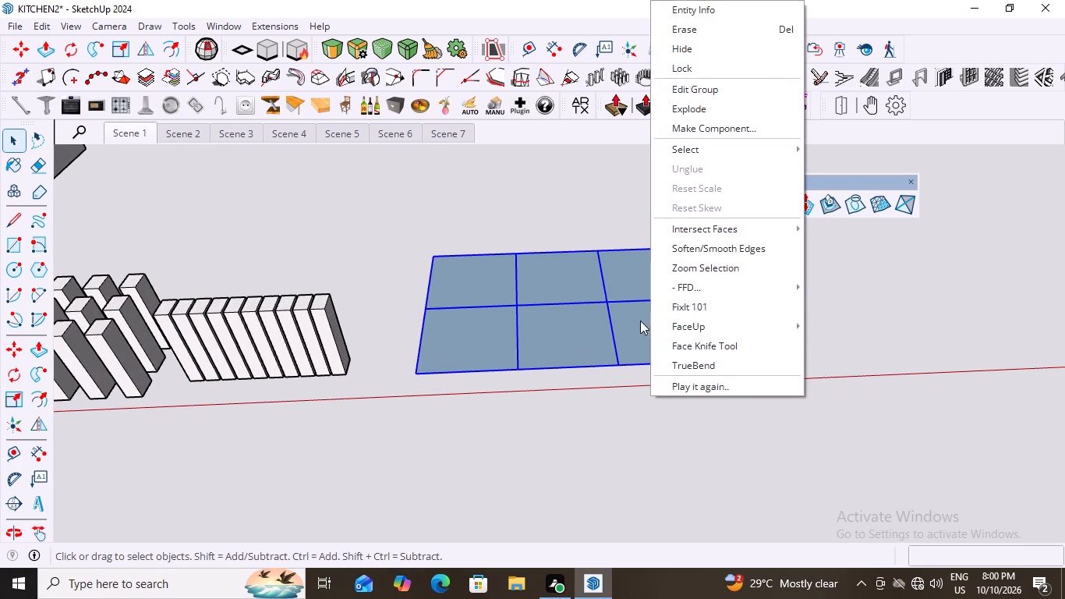
pyautogui.click(568, 215)
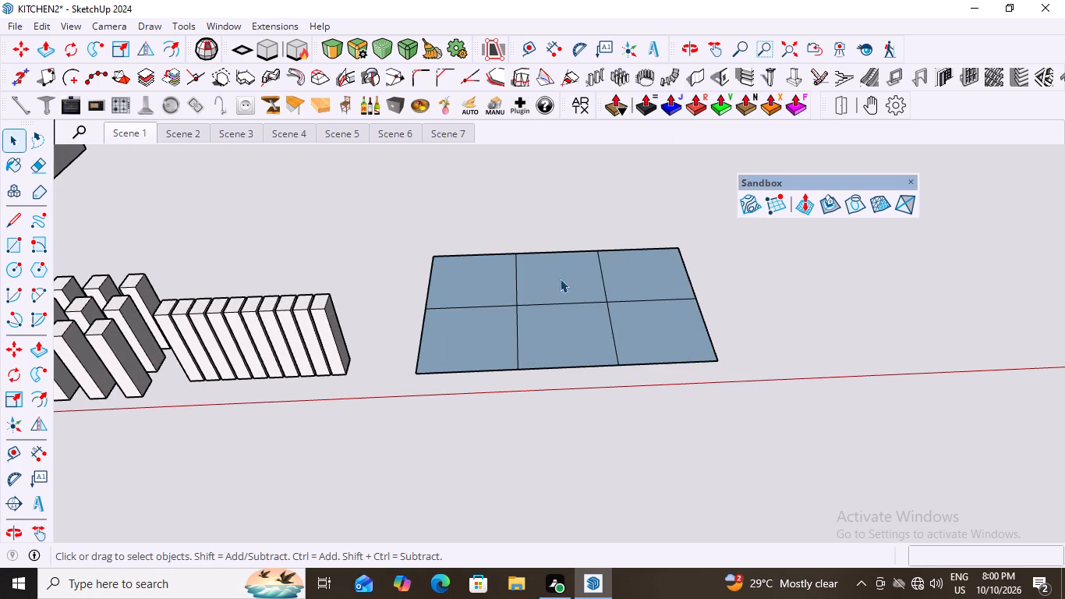
# Turn on Hidden Geometry with the terrain grid selected to display the diagonal edges of its cells.
pyautogui.click(536, 282)
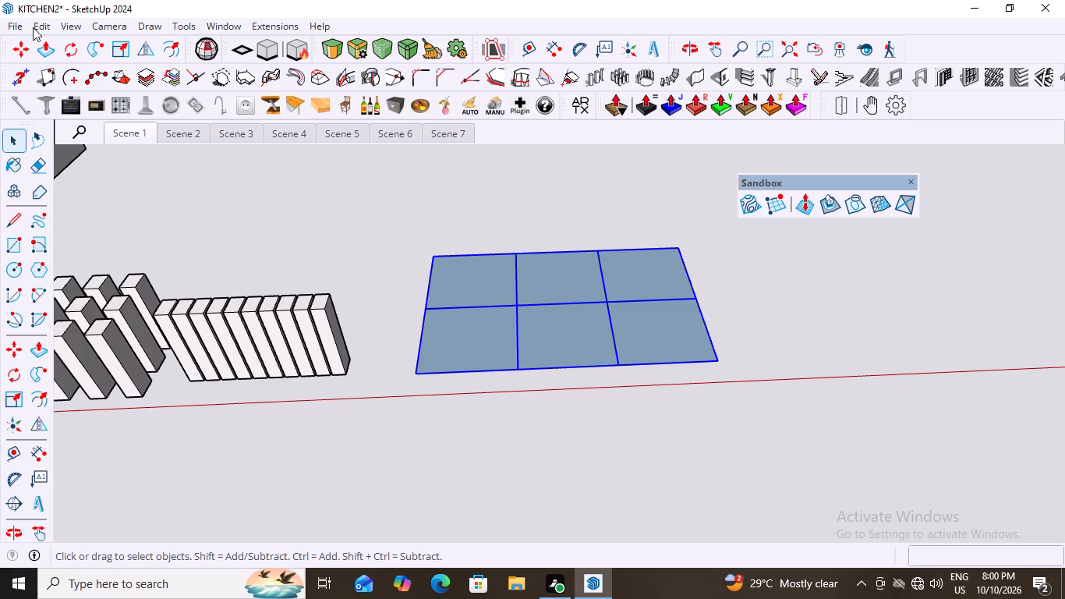
pyautogui.click(67, 24)
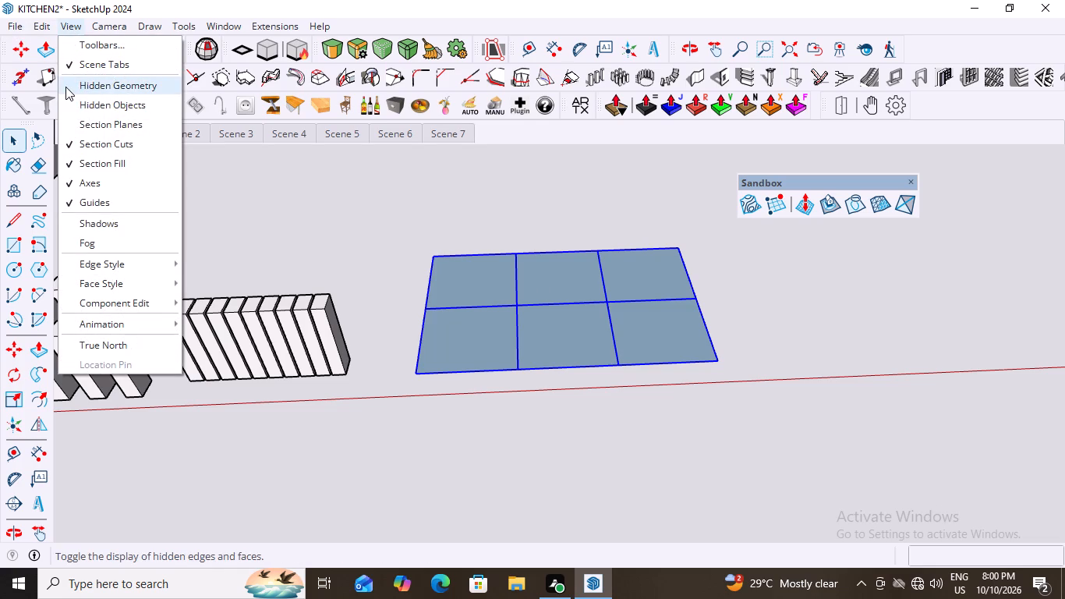
pyautogui.click(79, 87)
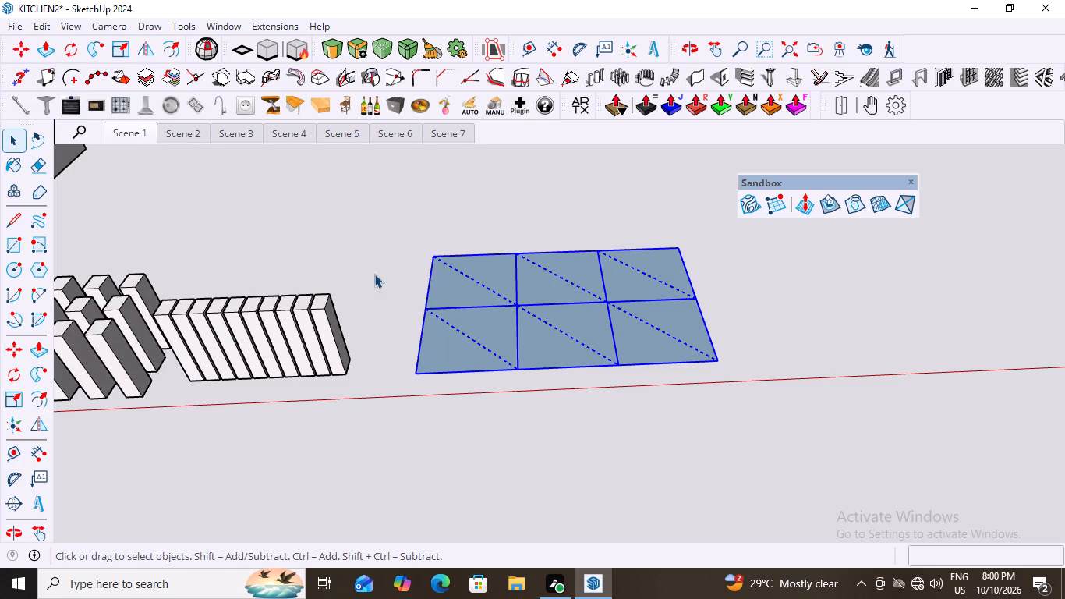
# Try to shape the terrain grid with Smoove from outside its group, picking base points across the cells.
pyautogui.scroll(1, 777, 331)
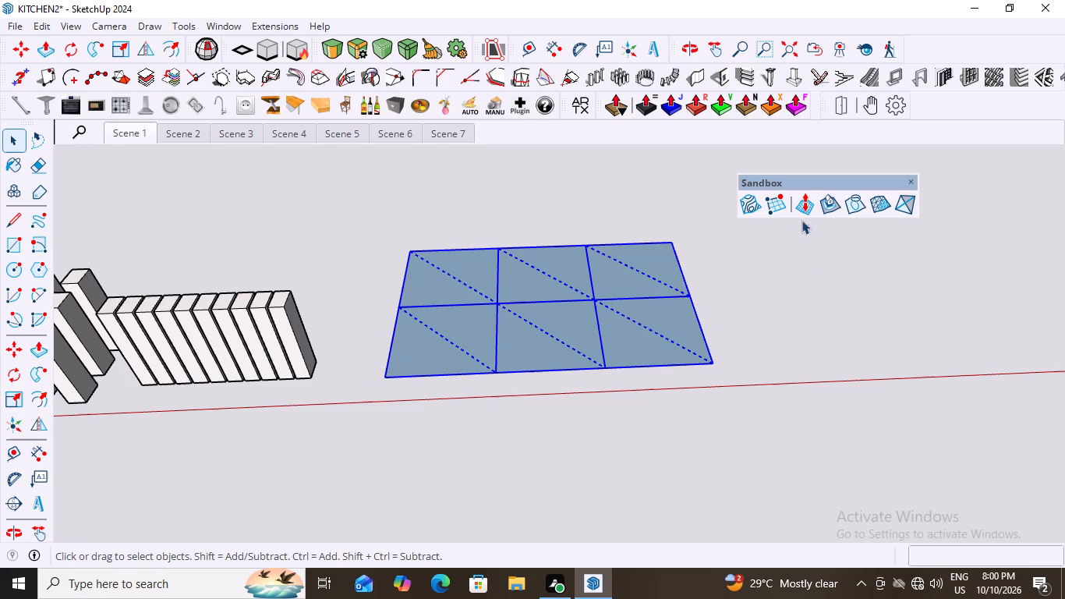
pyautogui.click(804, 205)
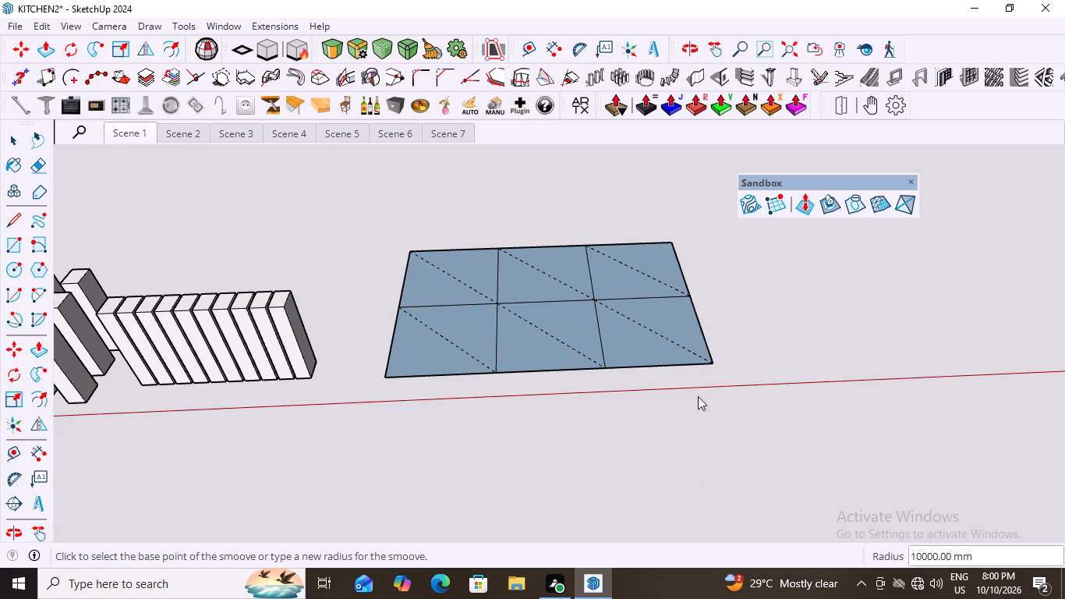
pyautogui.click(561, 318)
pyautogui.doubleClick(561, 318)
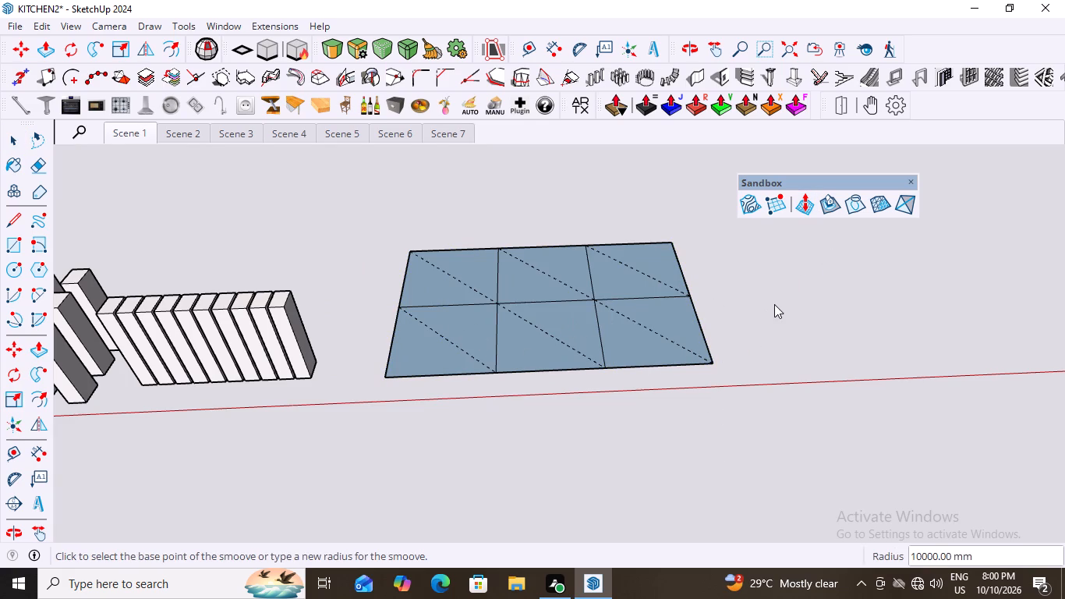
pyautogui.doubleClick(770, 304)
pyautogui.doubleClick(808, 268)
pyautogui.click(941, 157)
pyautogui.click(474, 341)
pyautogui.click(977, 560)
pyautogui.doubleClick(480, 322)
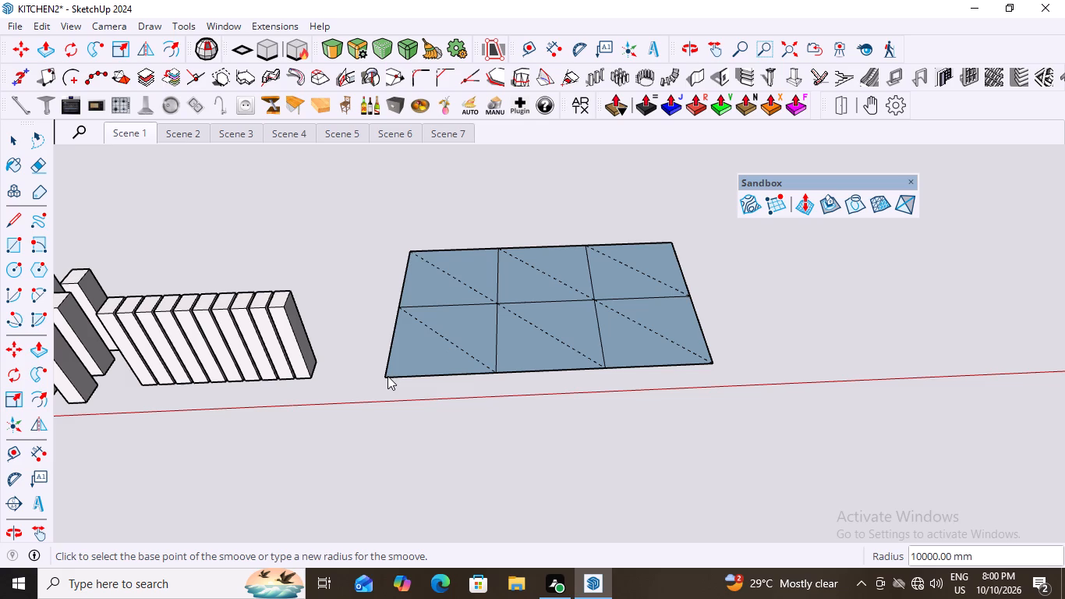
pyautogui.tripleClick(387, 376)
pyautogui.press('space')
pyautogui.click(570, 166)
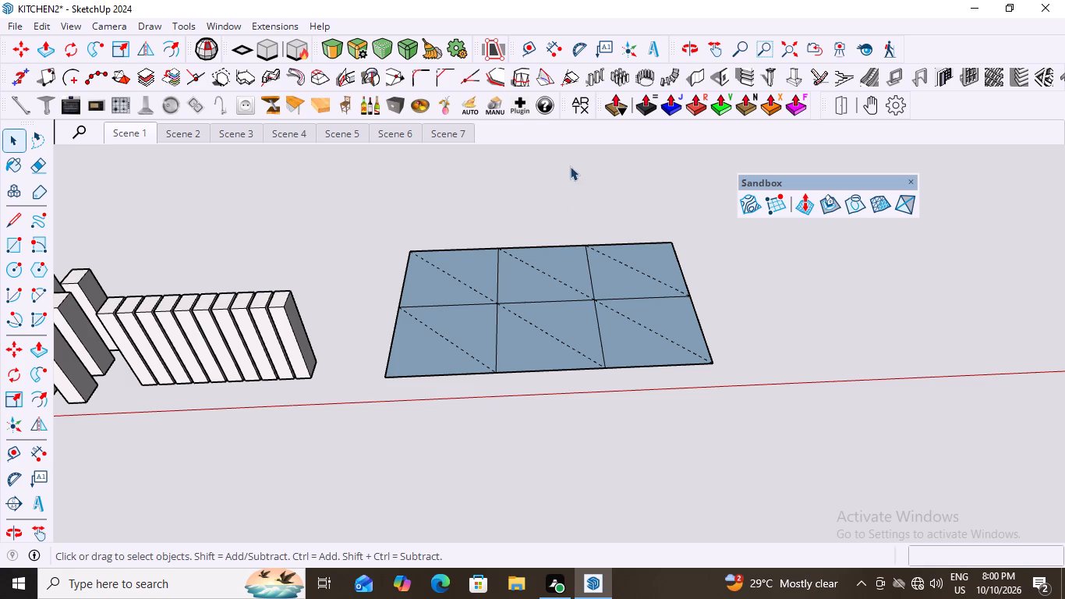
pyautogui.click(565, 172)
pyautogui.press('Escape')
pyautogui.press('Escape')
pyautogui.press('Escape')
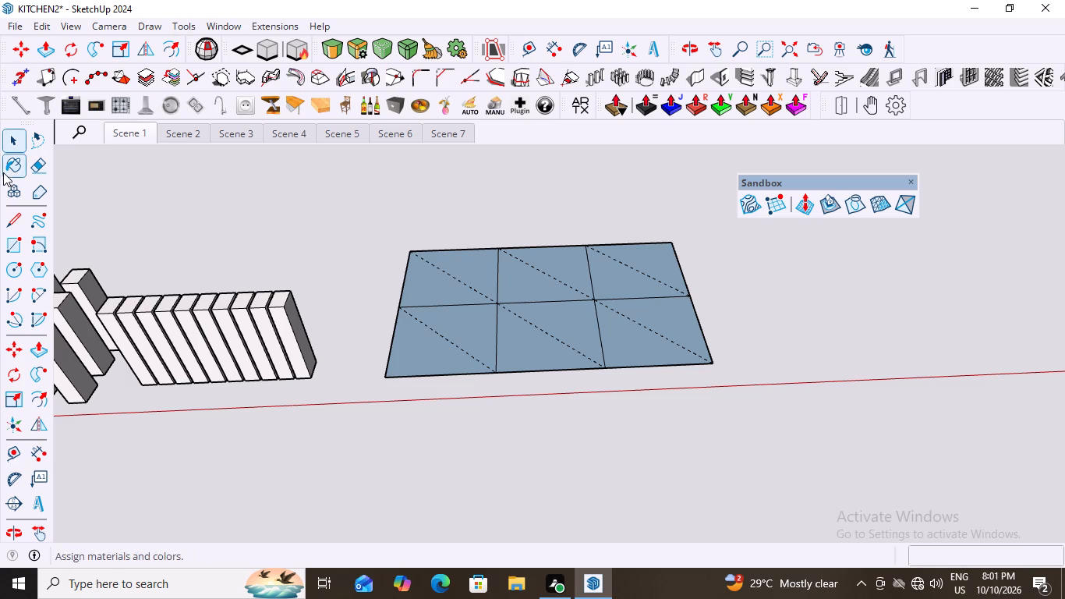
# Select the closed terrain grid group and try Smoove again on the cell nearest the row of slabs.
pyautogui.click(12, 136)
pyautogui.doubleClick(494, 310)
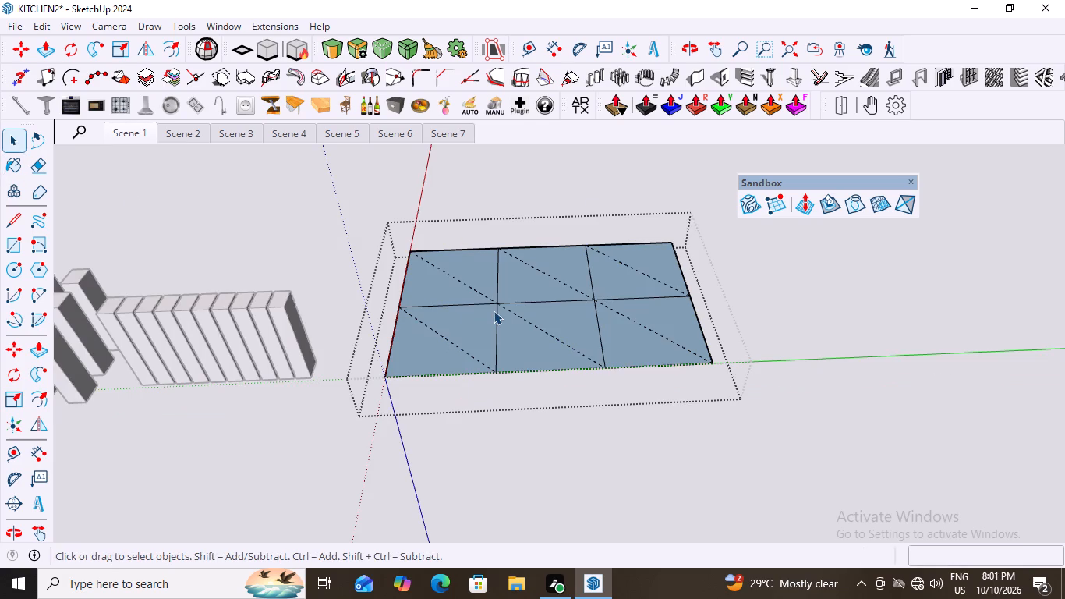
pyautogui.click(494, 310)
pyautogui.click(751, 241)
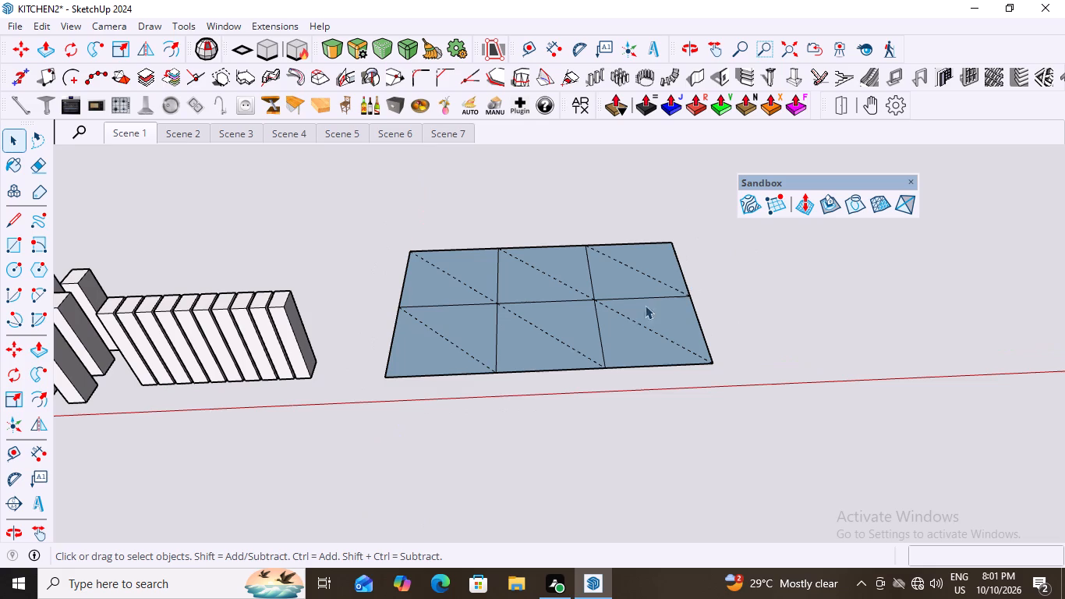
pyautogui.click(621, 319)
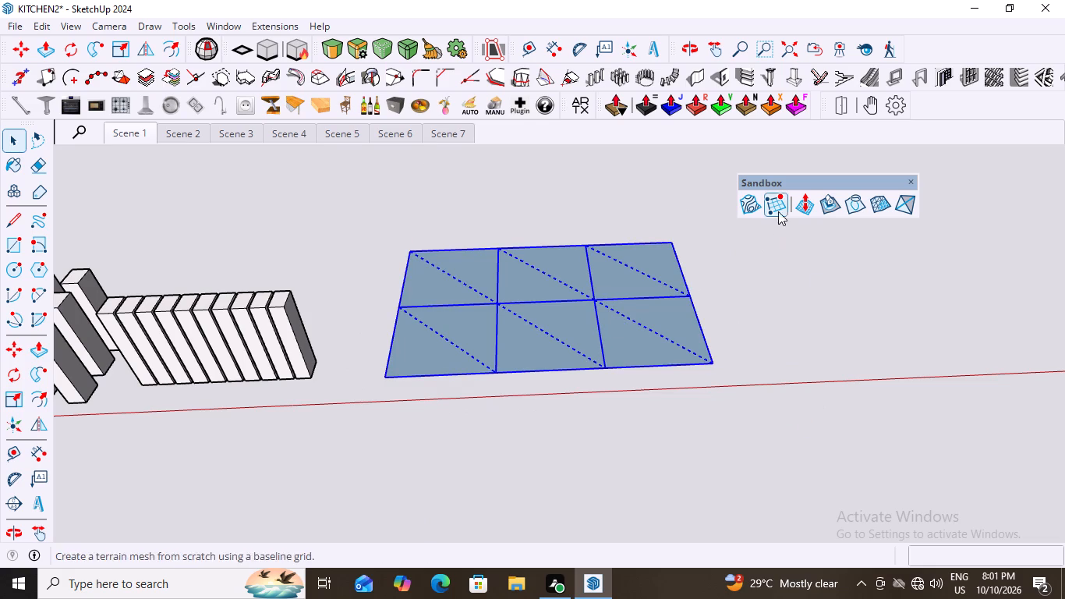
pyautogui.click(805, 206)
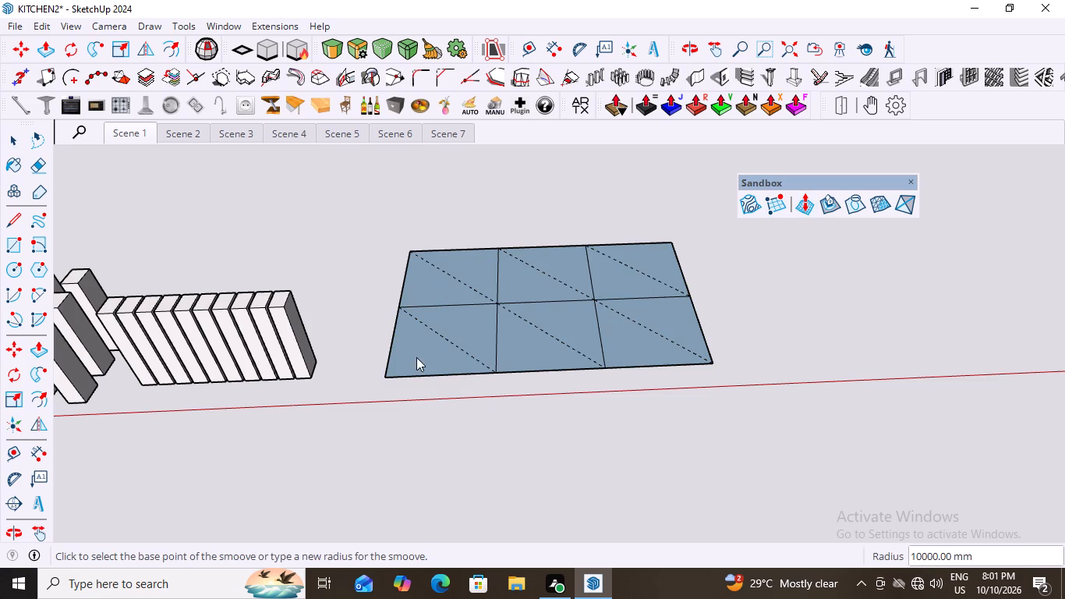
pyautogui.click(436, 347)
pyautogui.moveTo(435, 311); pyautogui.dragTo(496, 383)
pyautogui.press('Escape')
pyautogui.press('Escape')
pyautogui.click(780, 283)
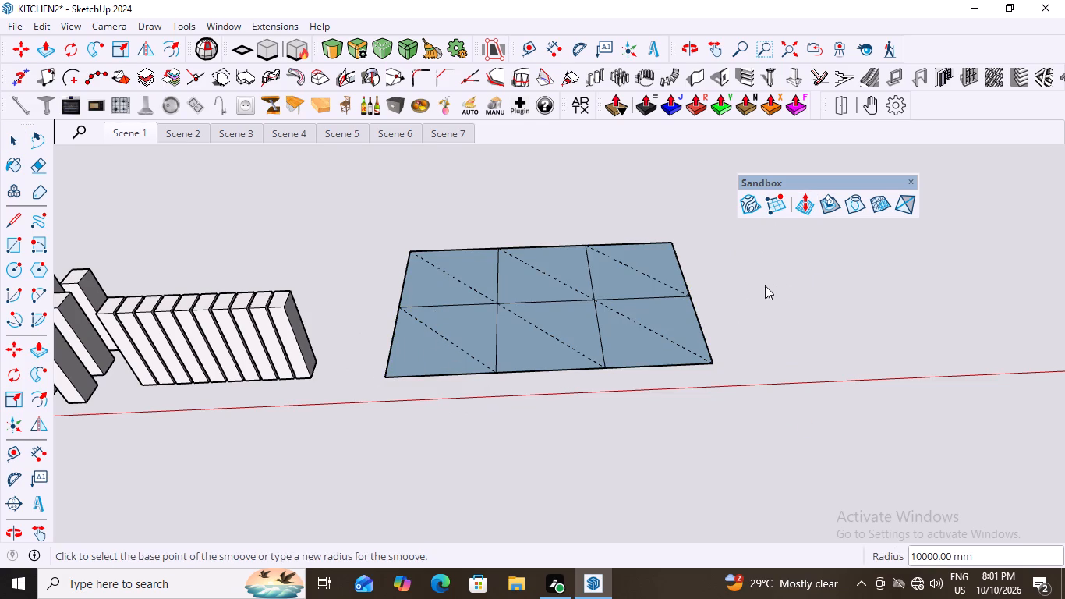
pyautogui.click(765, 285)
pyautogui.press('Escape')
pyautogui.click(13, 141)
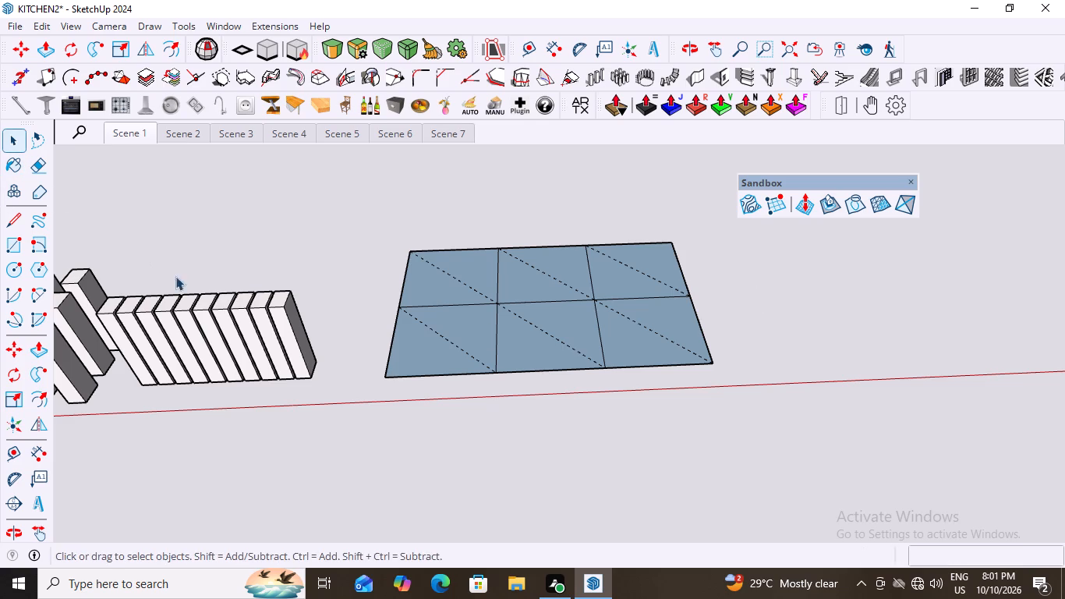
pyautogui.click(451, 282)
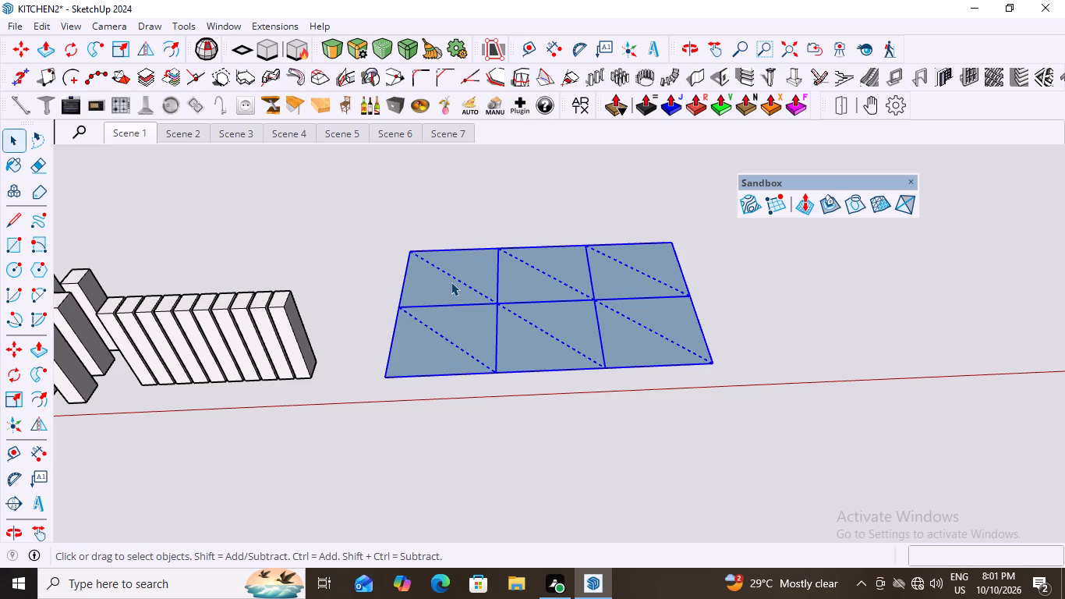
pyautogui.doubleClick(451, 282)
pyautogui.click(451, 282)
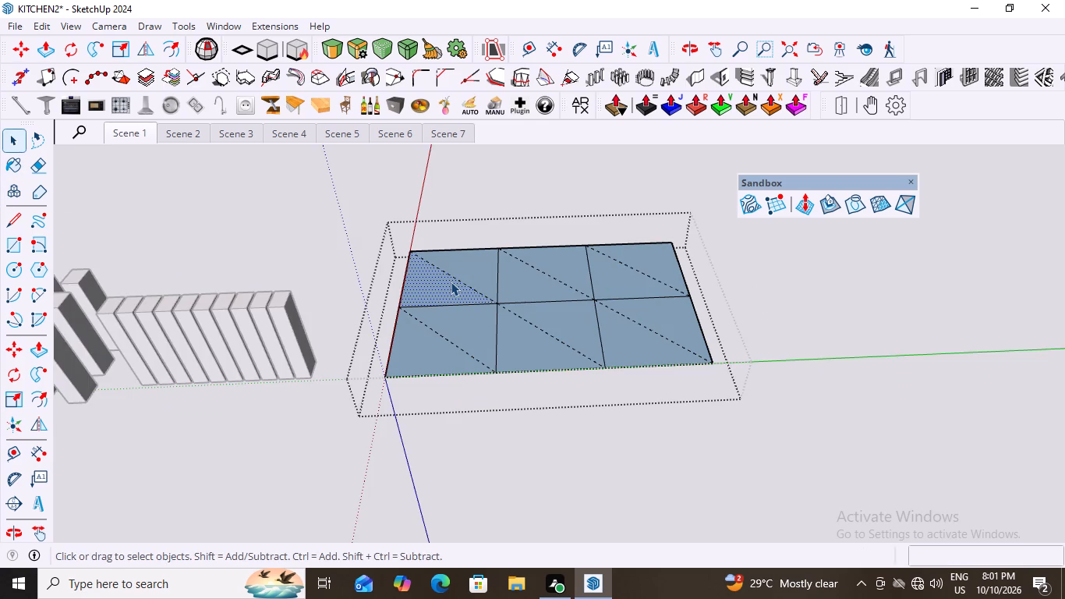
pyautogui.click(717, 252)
# Start Smoove inside the terrain grid's group and reduce its radius, trying 300 mm before settling on 1000 mm.
pyautogui.doubleClick(601, 275)
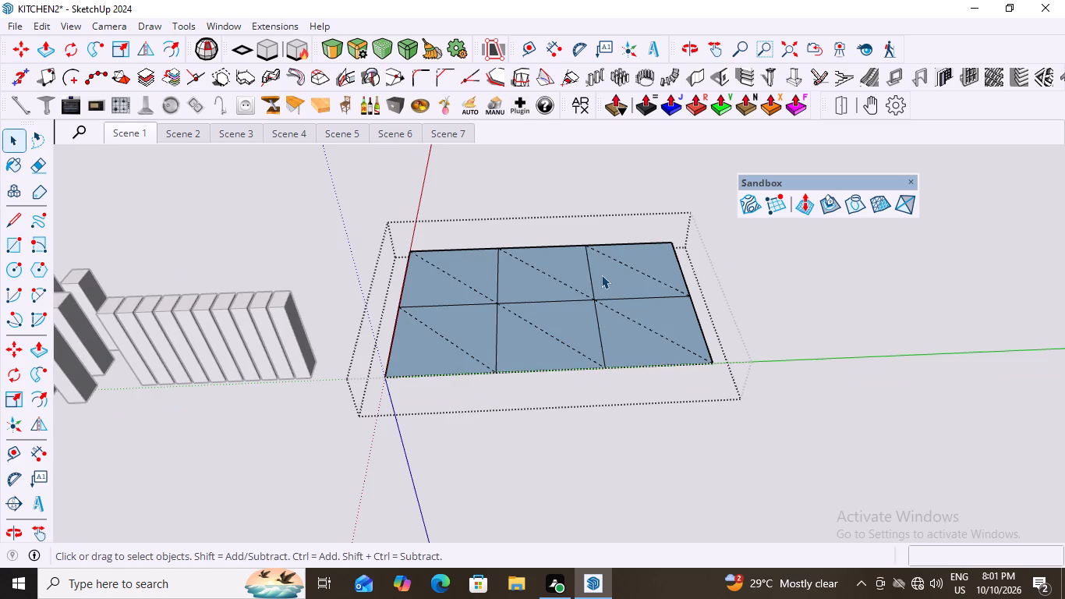
pyautogui.click(802, 206)
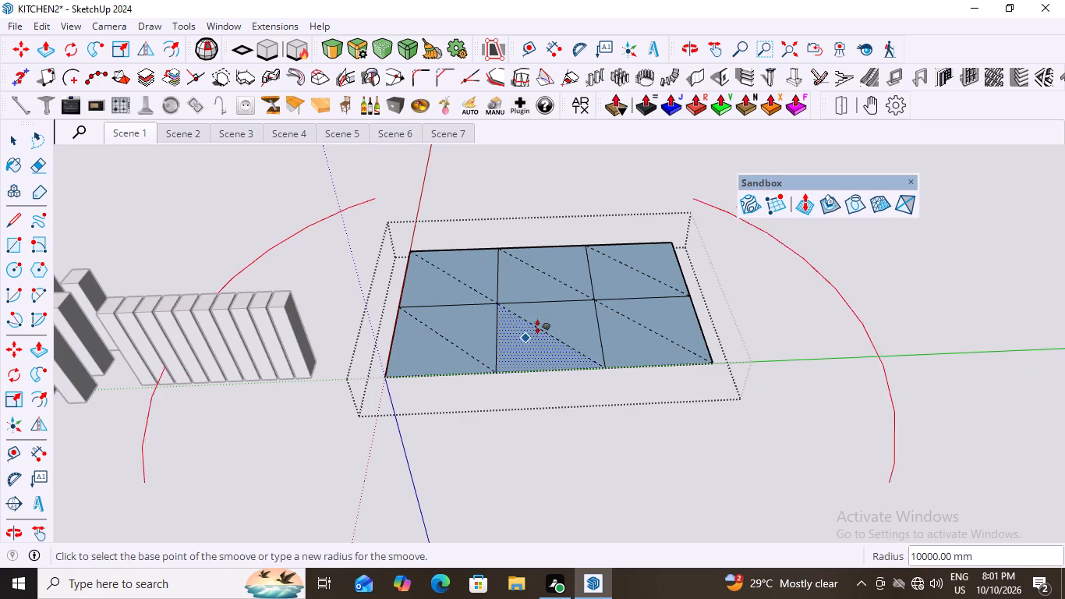
pyautogui.scroll(-5, 518, 333)
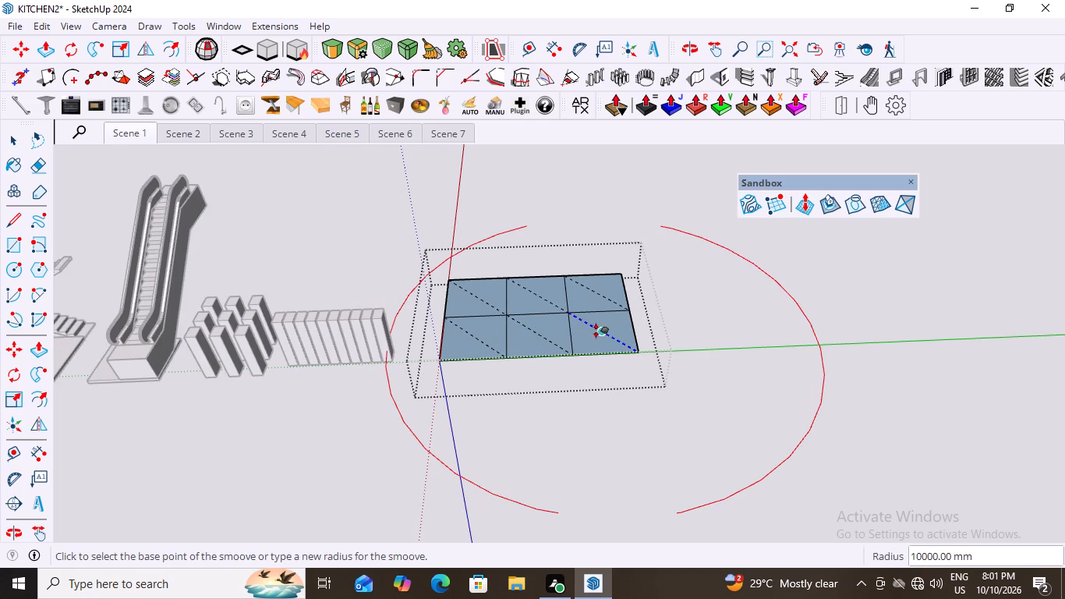
pyautogui.scroll(1, 642, 331)
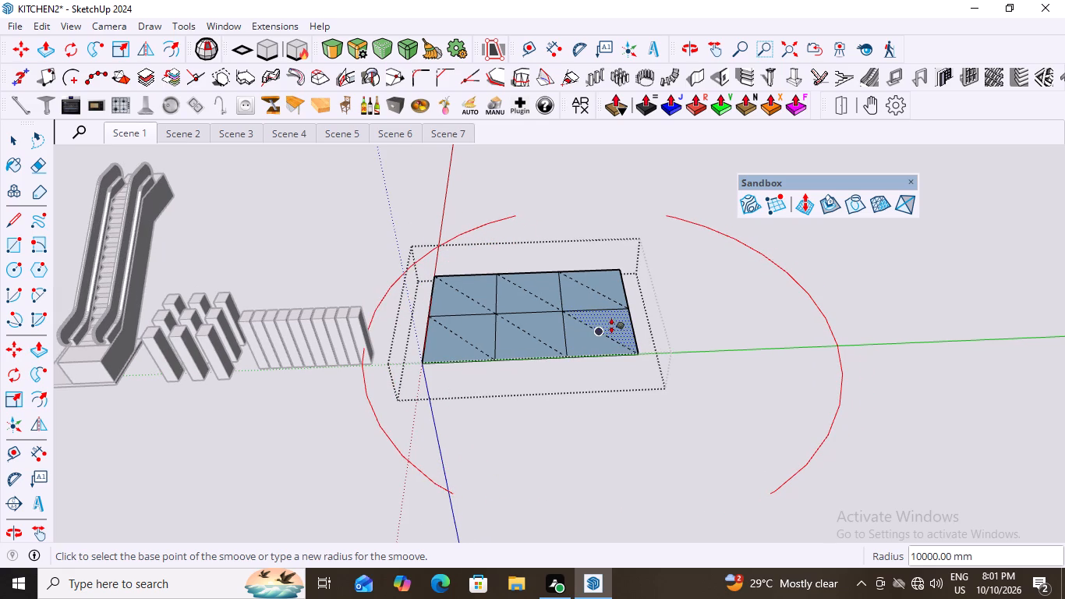
pyautogui.press('3')
pyautogui.write('00')
pyautogui.write('MM')
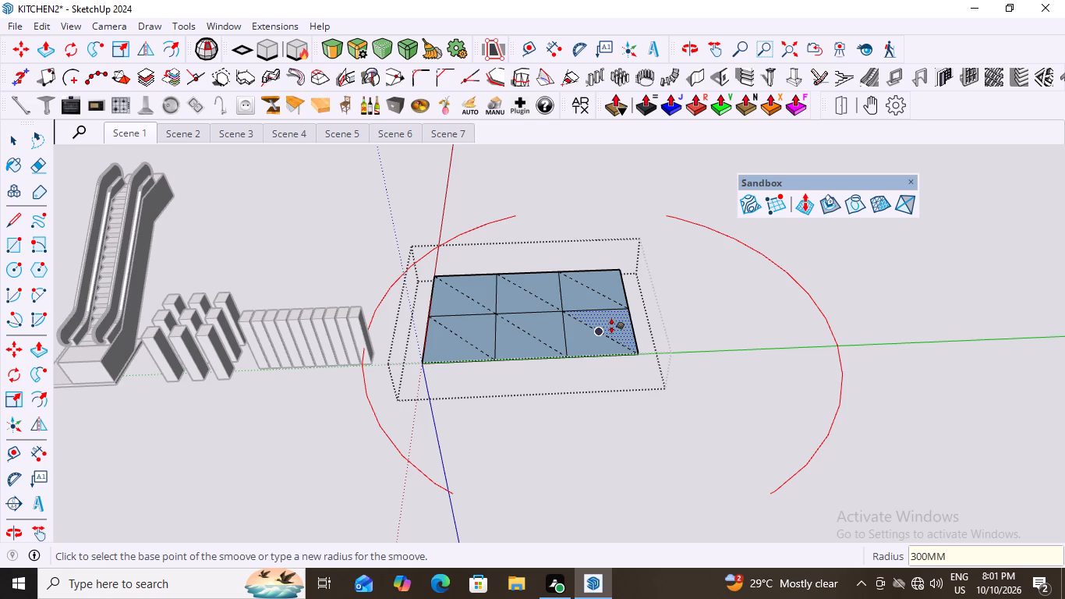
pyautogui.press('Return')
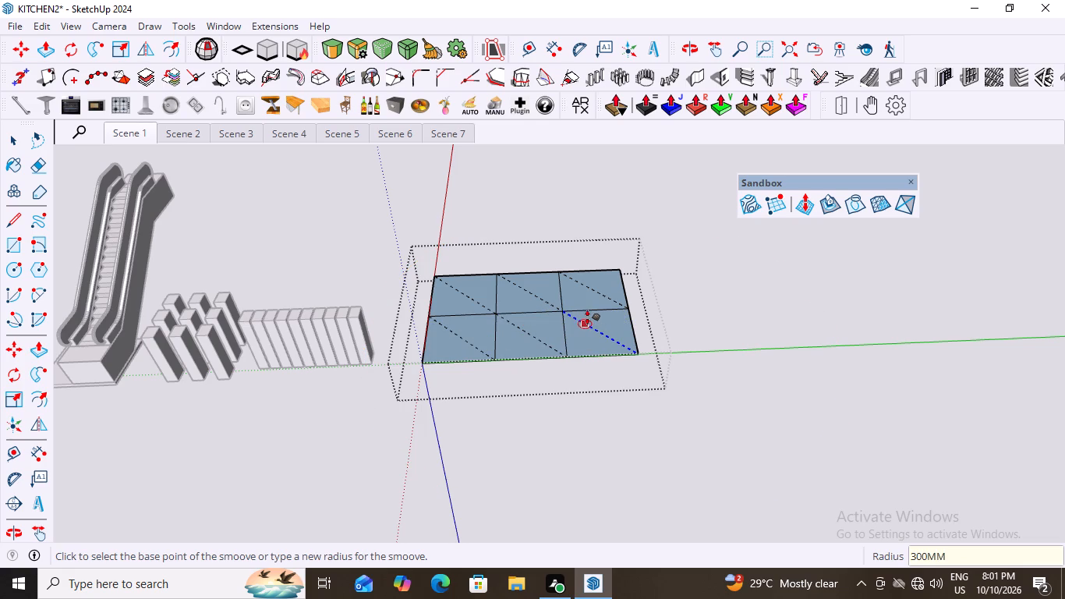
pyautogui.write('1000')
pyautogui.write('MM')
pyautogui.press('Return')
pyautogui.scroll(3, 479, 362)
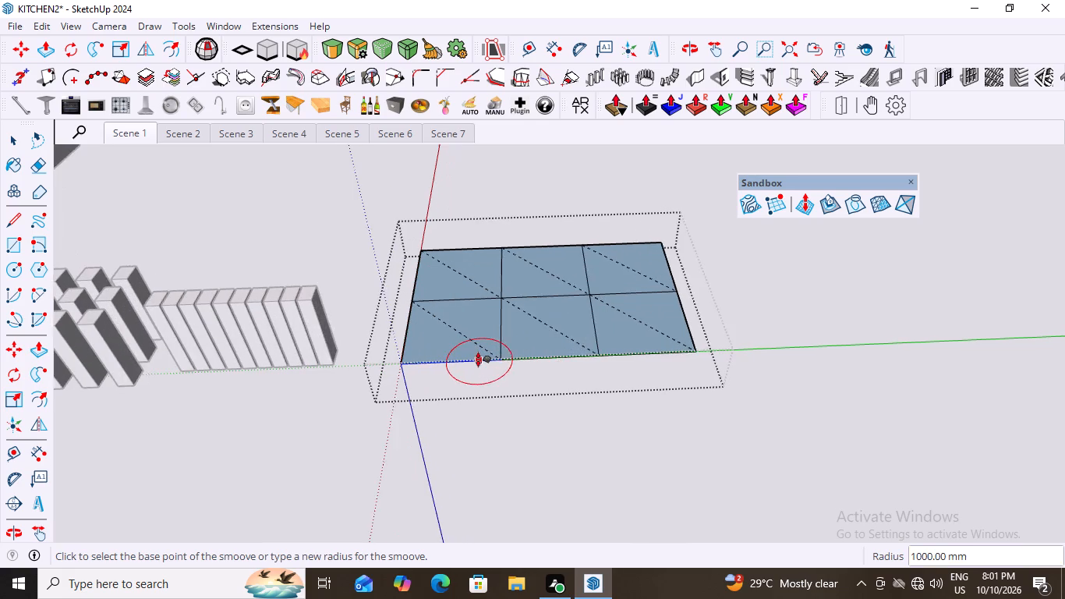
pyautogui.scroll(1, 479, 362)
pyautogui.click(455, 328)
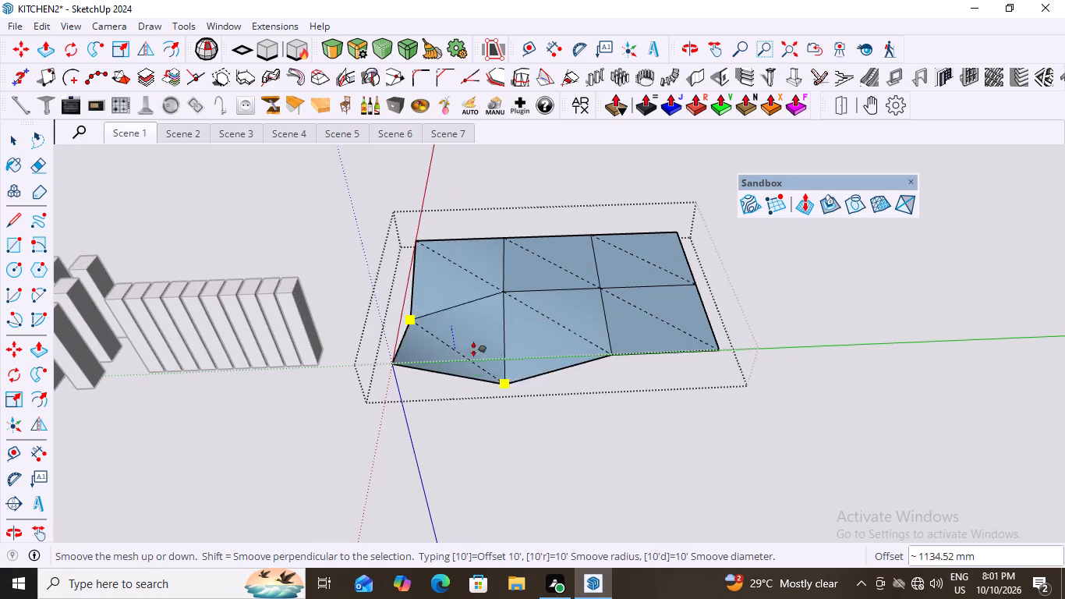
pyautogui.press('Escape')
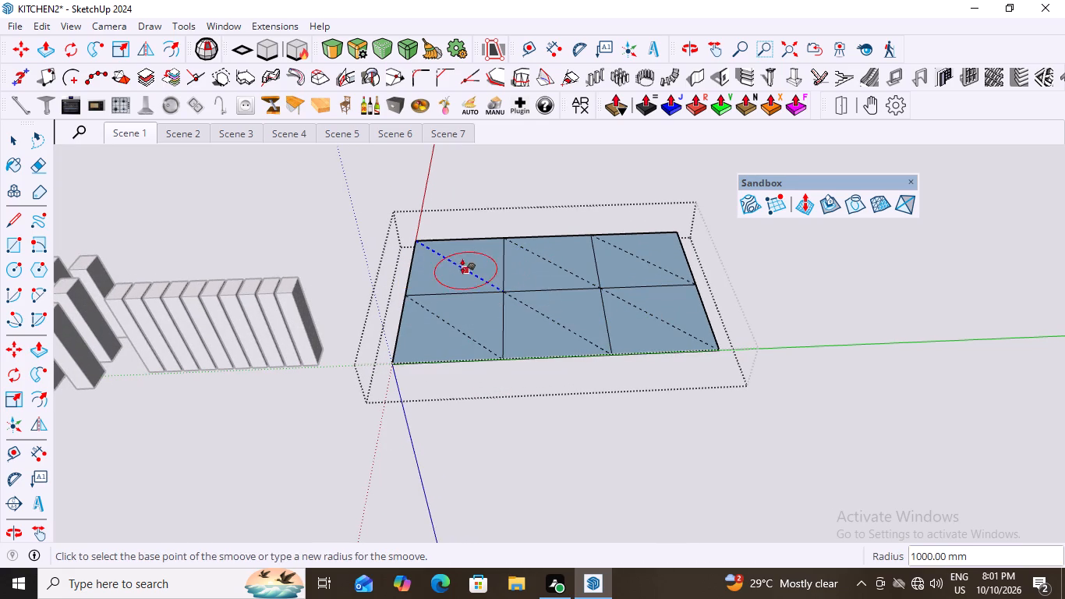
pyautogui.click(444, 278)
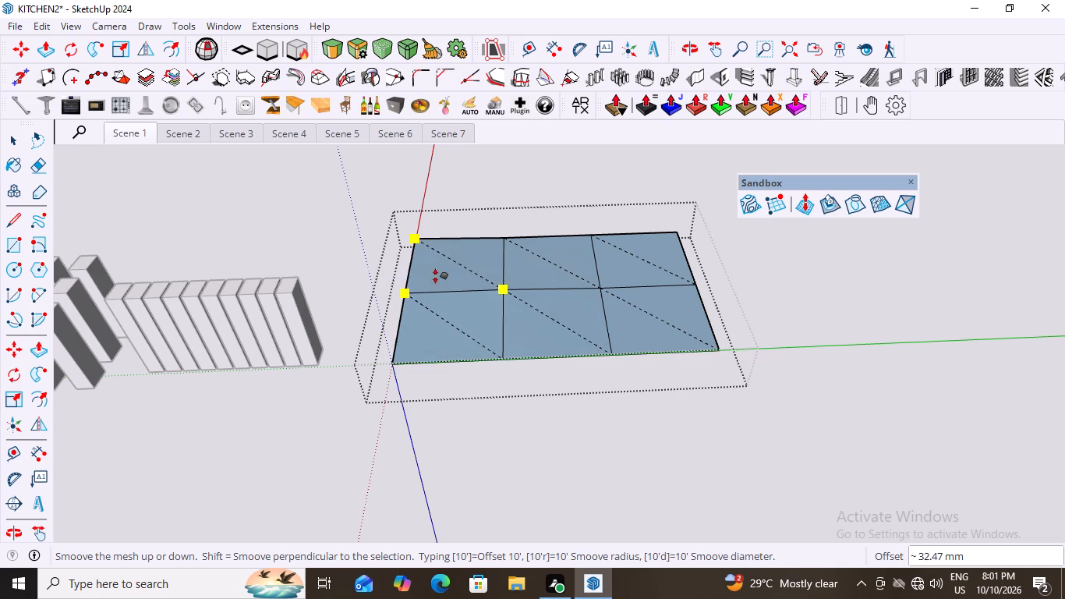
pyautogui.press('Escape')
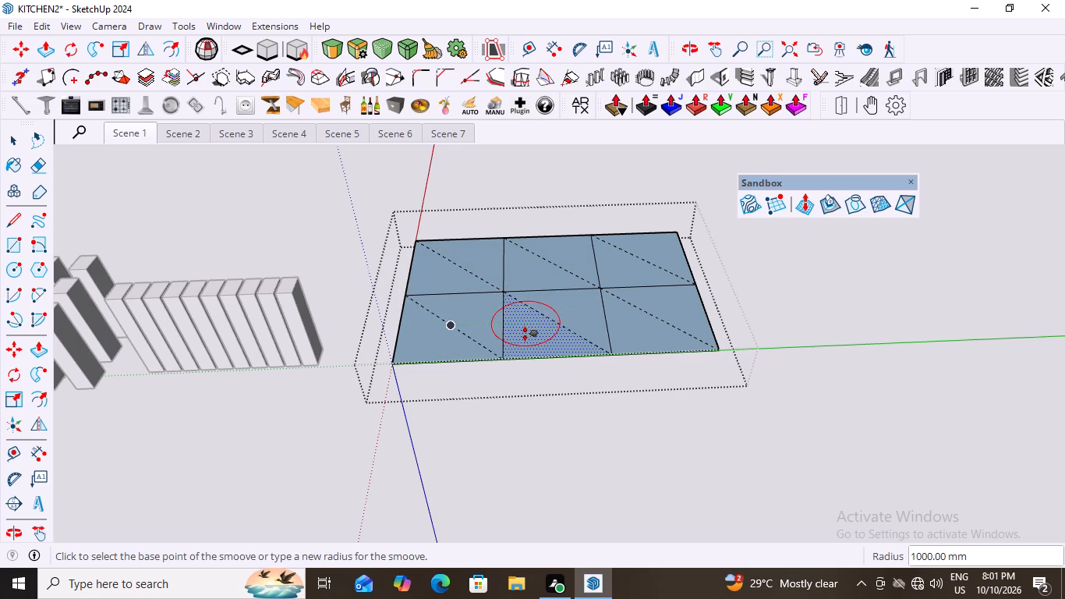
# Sculpt the flat grid with Smoove, sinking the front middle cell and raising points along the rear row and centre line.
pyautogui.click(529, 332)
pyautogui.click(532, 343)
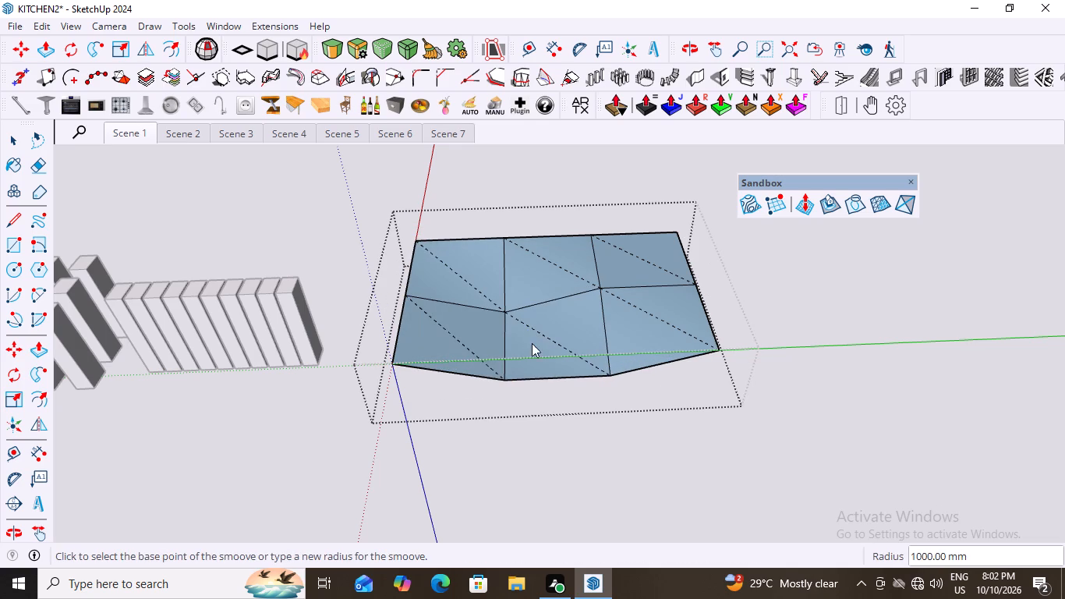
pyautogui.click(610, 278)
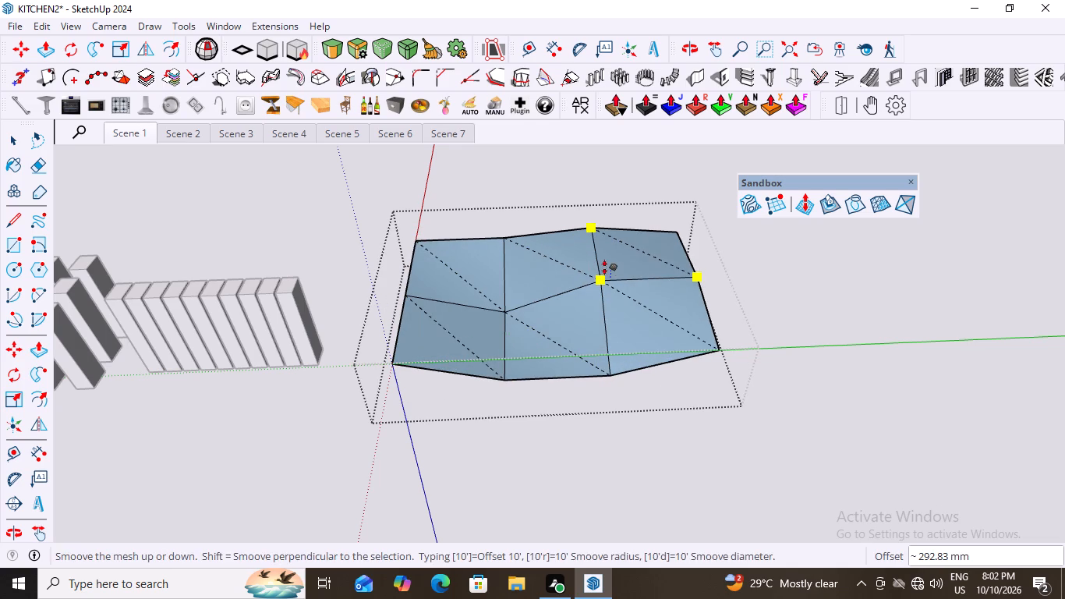
pyautogui.click(606, 270)
pyautogui.click(504, 289)
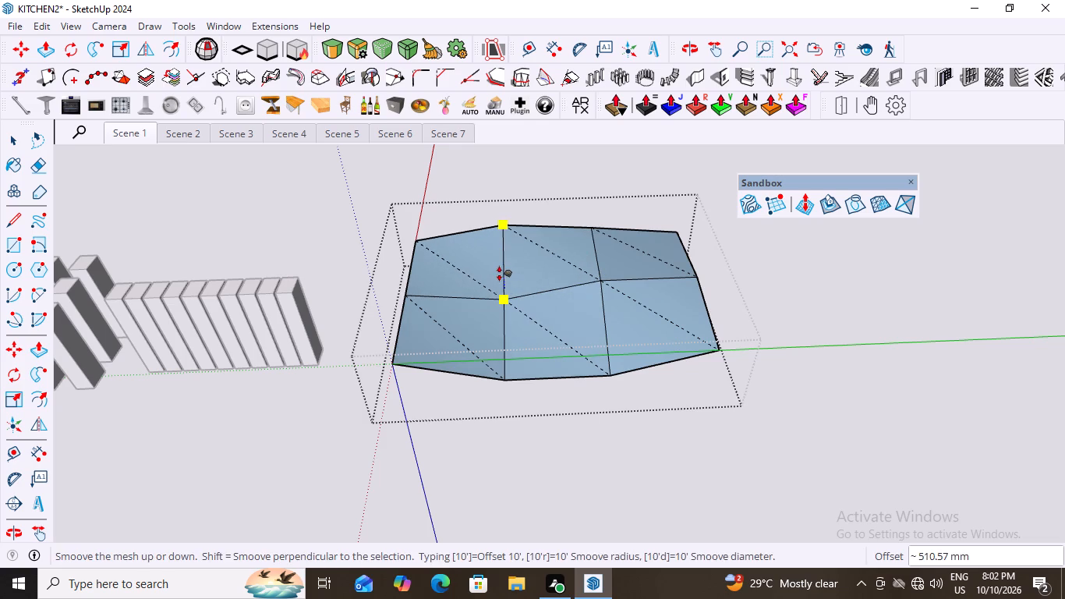
pyautogui.click(501, 276)
pyautogui.click(461, 300)
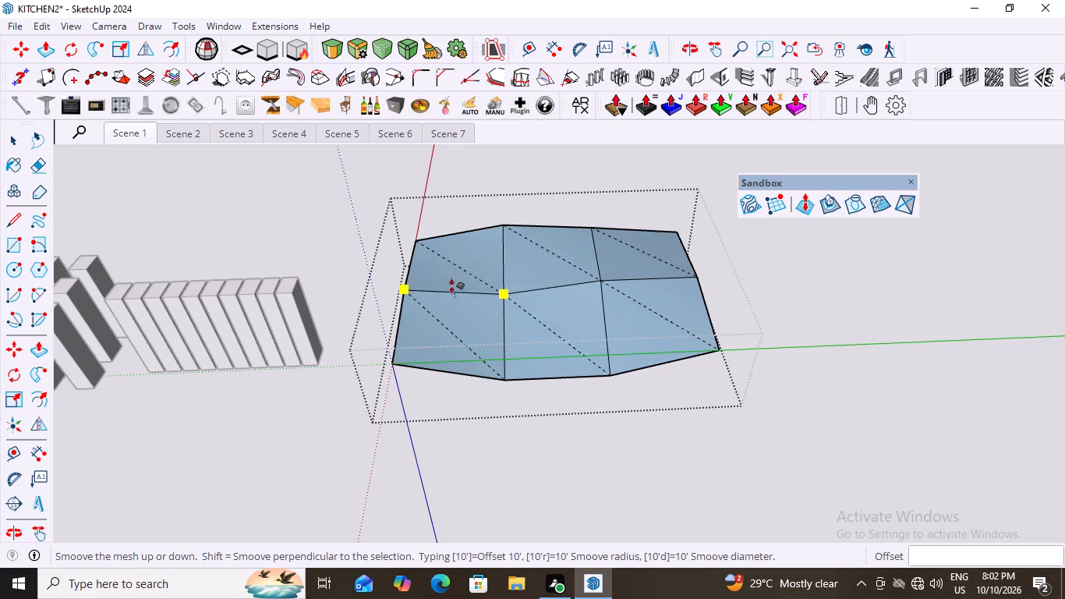
pyautogui.click(453, 282)
# Smoove the cells toward the end farthest from the slabs, raising the front corner and lowering the rear cell about 480 mm.
pyautogui.click(566, 314)
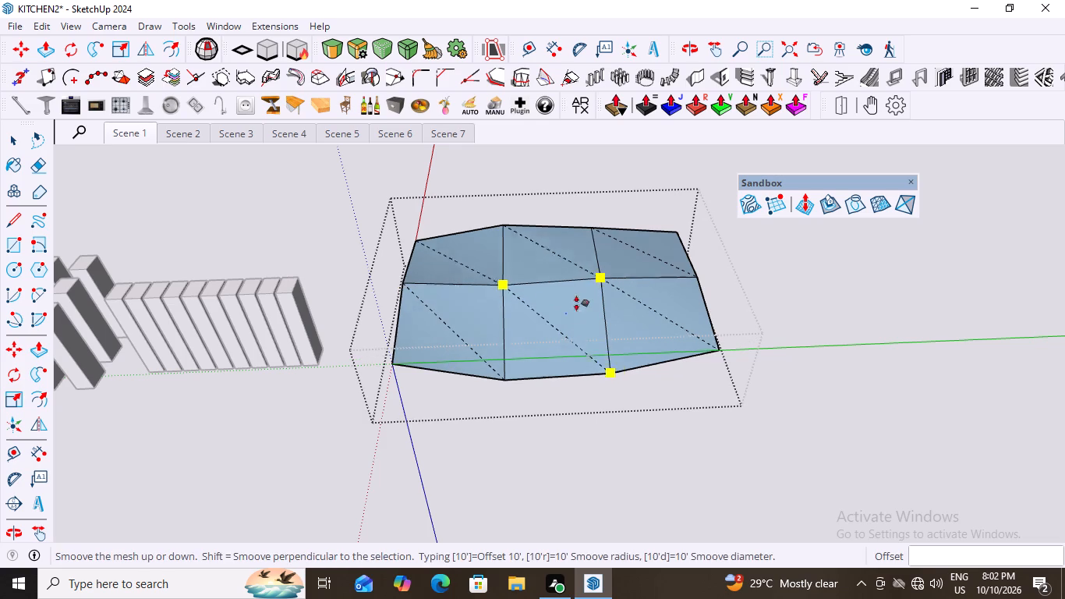
pyautogui.click(589, 315)
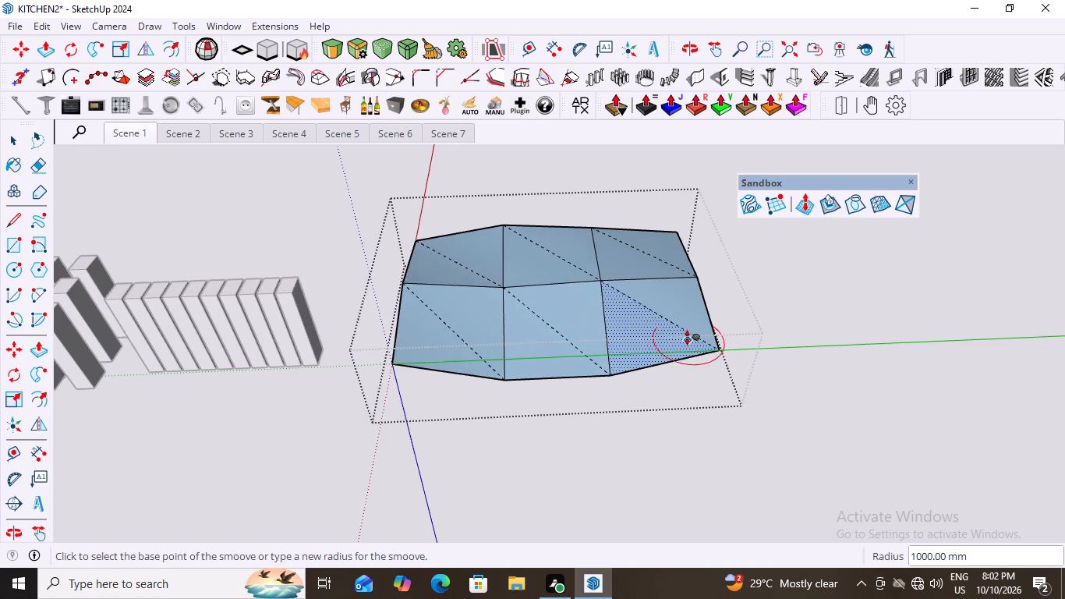
pyautogui.click(688, 340)
pyautogui.click(692, 331)
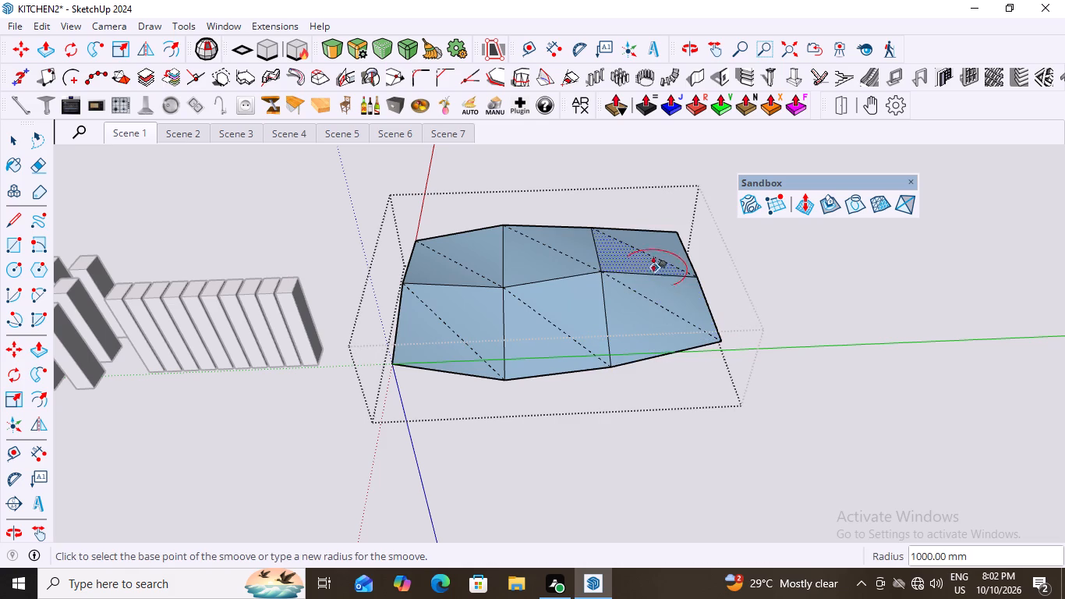
pyautogui.click(648, 268)
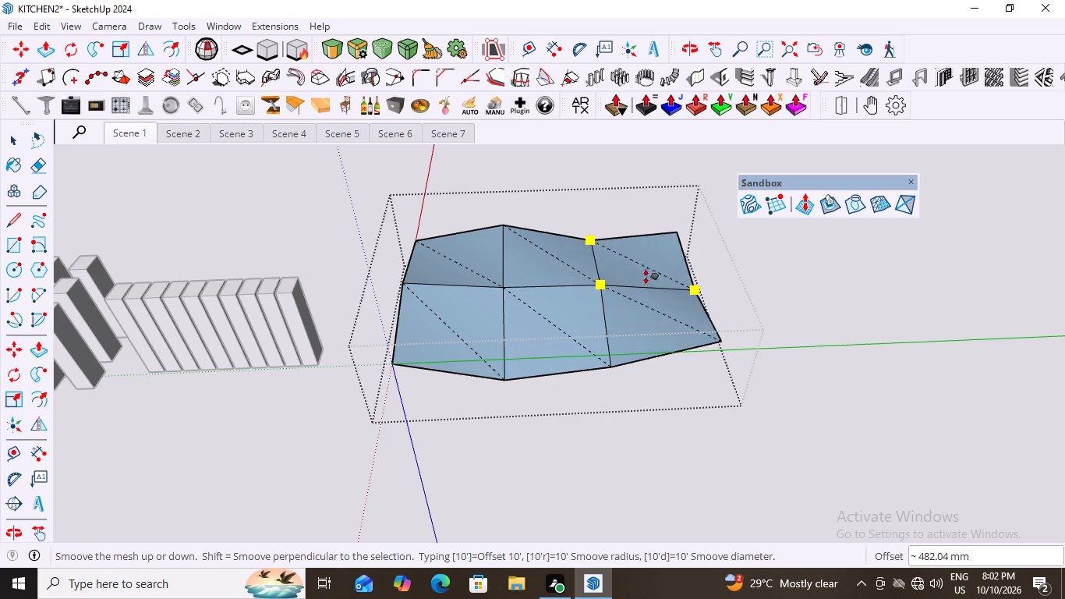
pyautogui.click(648, 277)
# Smoove the terrain's front corner cell at the origin slightly downward.
pyautogui.moveTo(642, 395); pyautogui.dragTo(596, 322, button='middle')
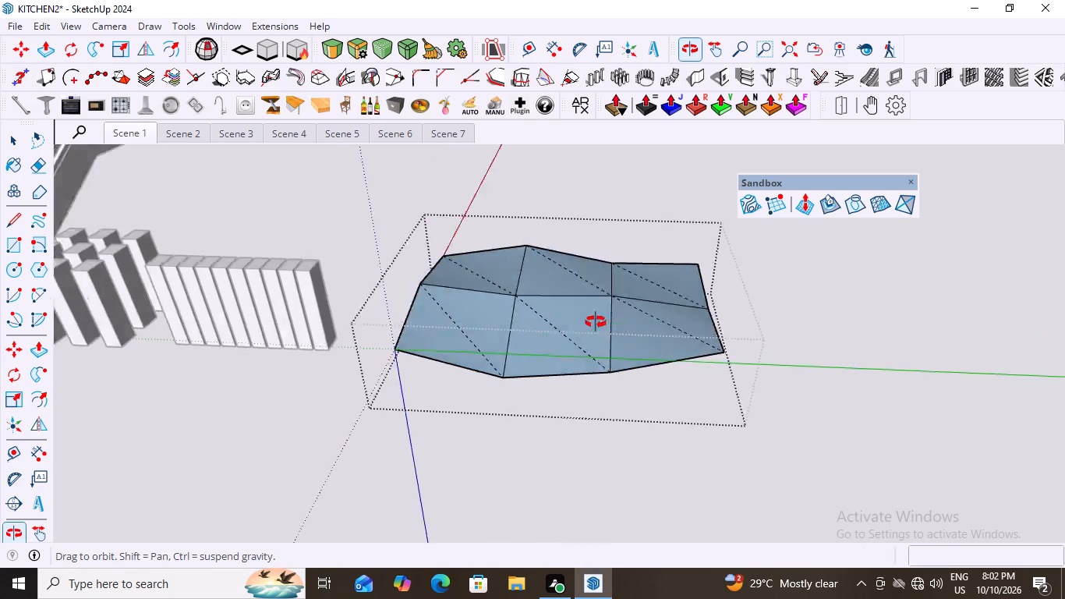
pyautogui.moveTo(596, 322); pyautogui.dragTo(571, 470, button='middle')
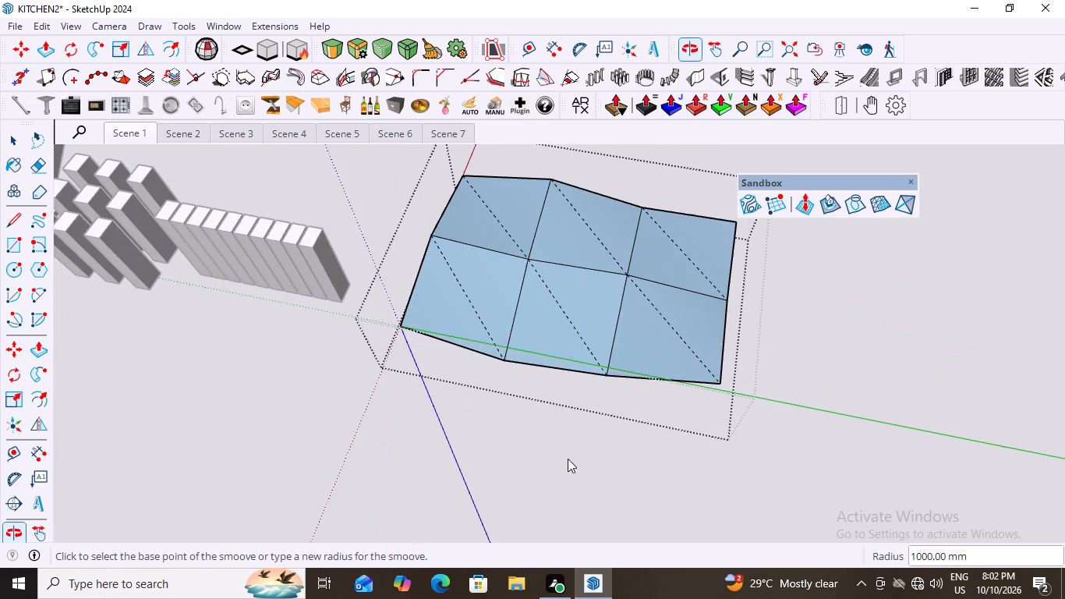
pyautogui.click(451, 302)
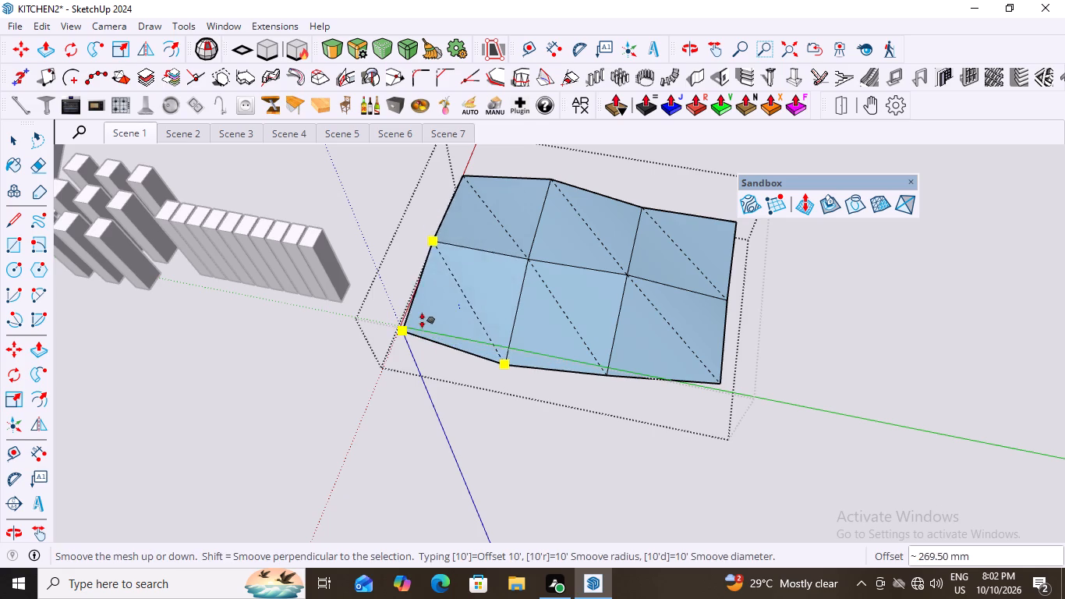
pyautogui.click(425, 327)
# Adjust the two interior grid points with Smoove, lowering the one nearer the slabs and slightly raising the other.
pyautogui.moveTo(554, 451); pyautogui.dragTo(678, 222, button='middle')
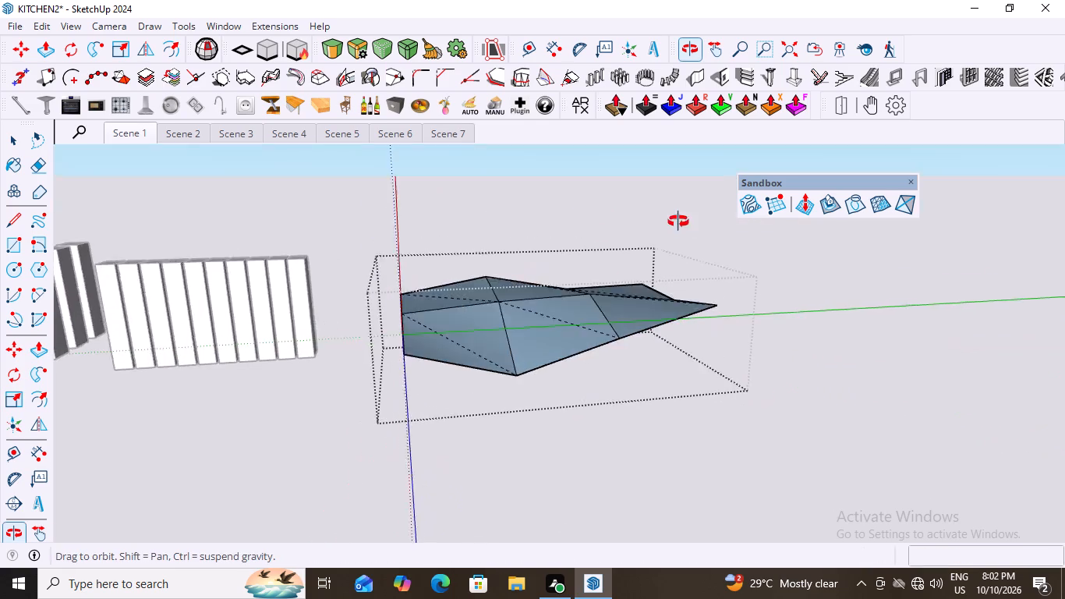
pyautogui.moveTo(678, 222); pyautogui.dragTo(678, 209, button='middle')
pyautogui.scroll(-2, 571, 369)
pyautogui.moveTo(576, 389); pyautogui.dragTo(505, 548, button='middle')
pyautogui.scroll(-4, 505, 548)
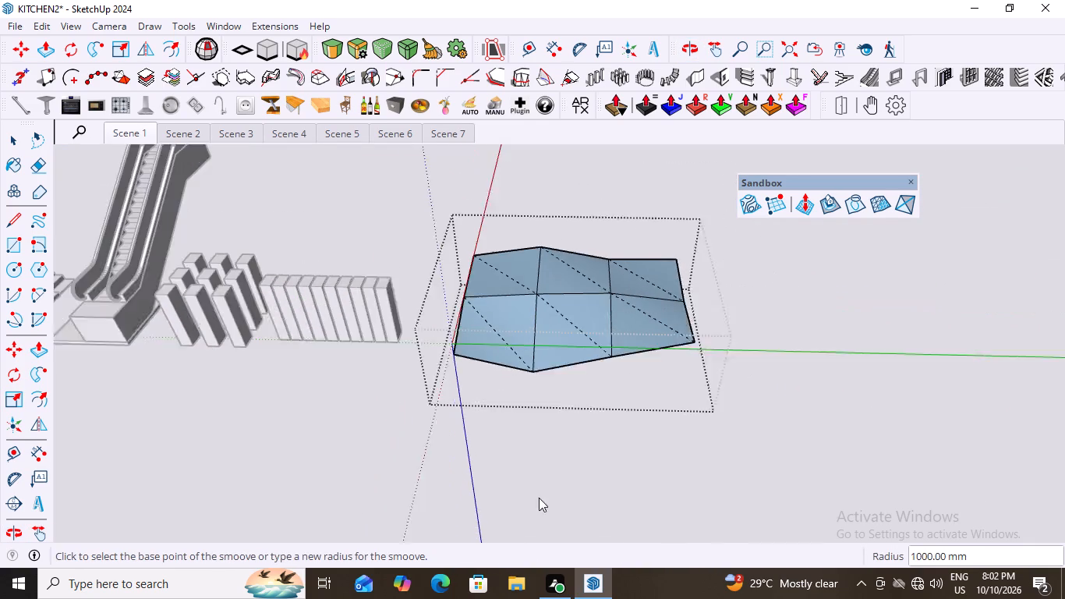
pyautogui.scroll(-4, 539, 498)
pyautogui.scroll(6, 529, 352)
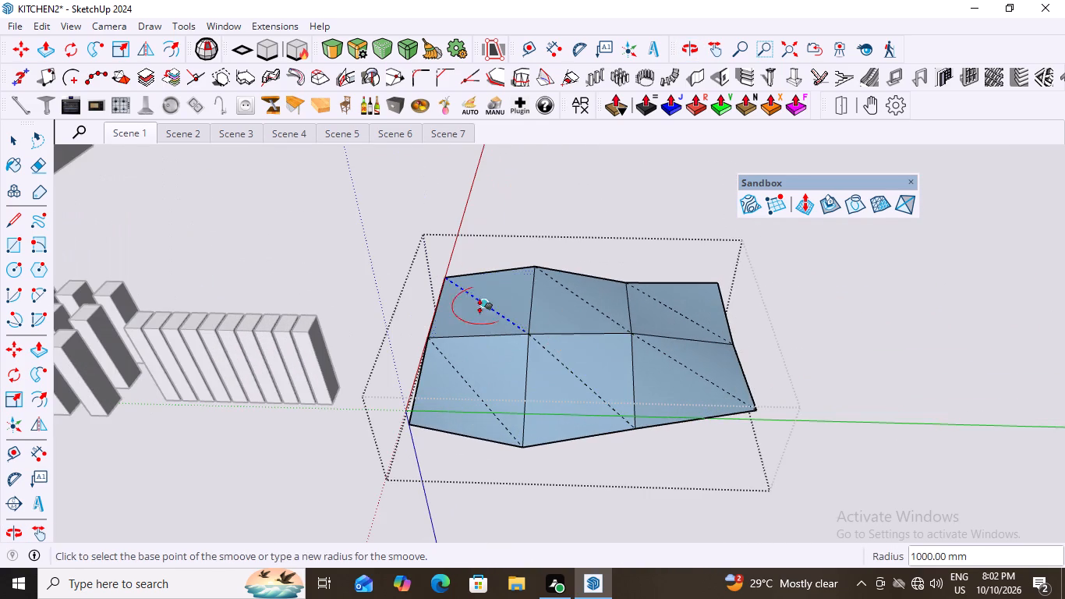
pyautogui.scroll(2, 487, 323)
pyautogui.click(542, 334)
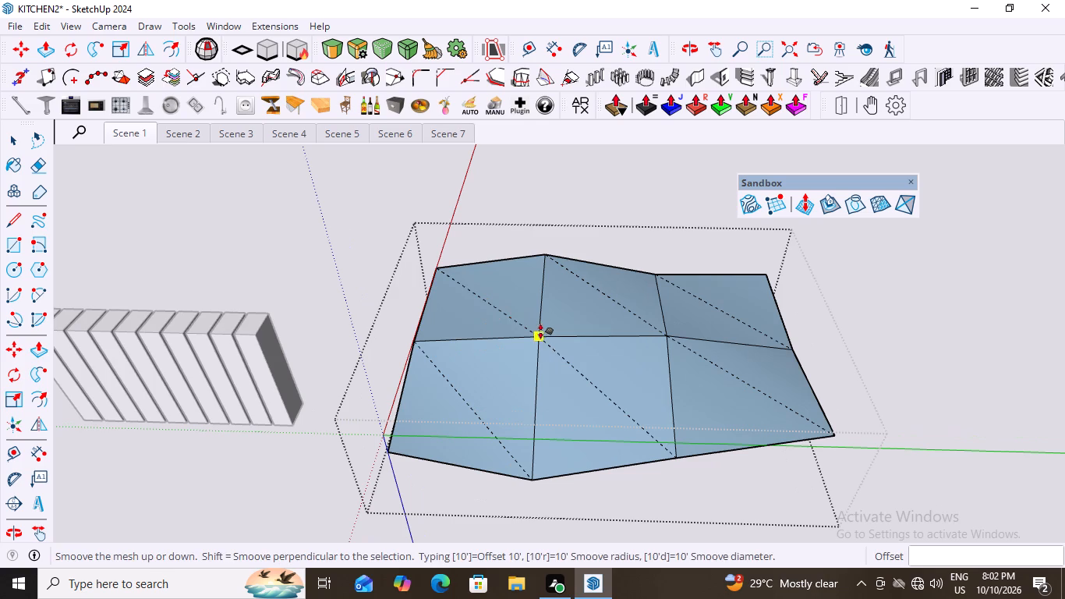
pyautogui.click(536, 355)
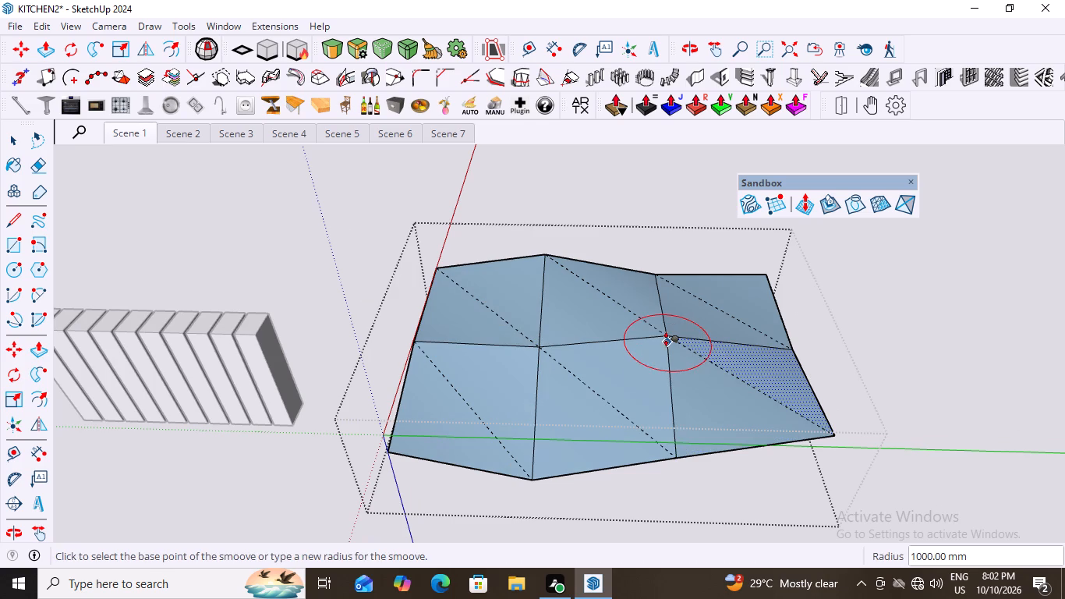
pyautogui.click(667, 342)
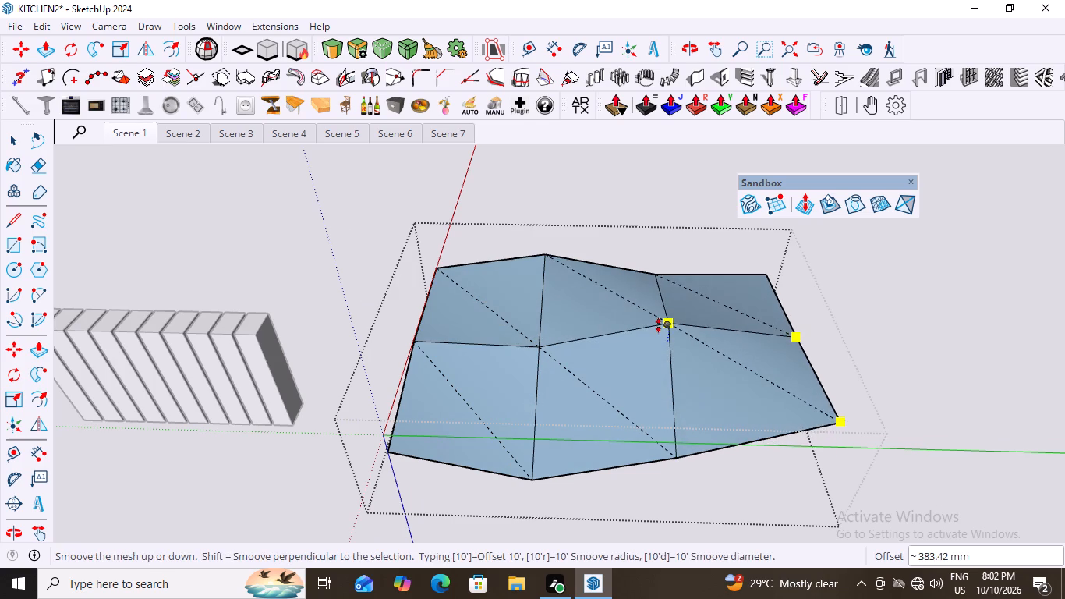
pyautogui.click(660, 336)
# Make small Smoove adjustments to the front middle cell, on its side edge away from the slabs and its diagonal.
pyautogui.click(672, 416)
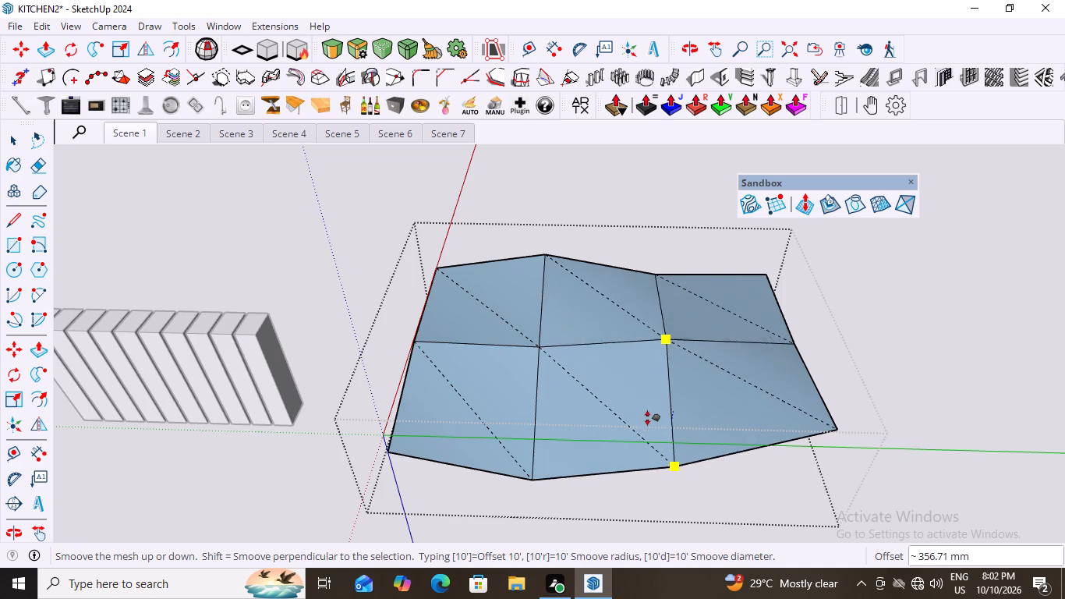
pyautogui.click(645, 413)
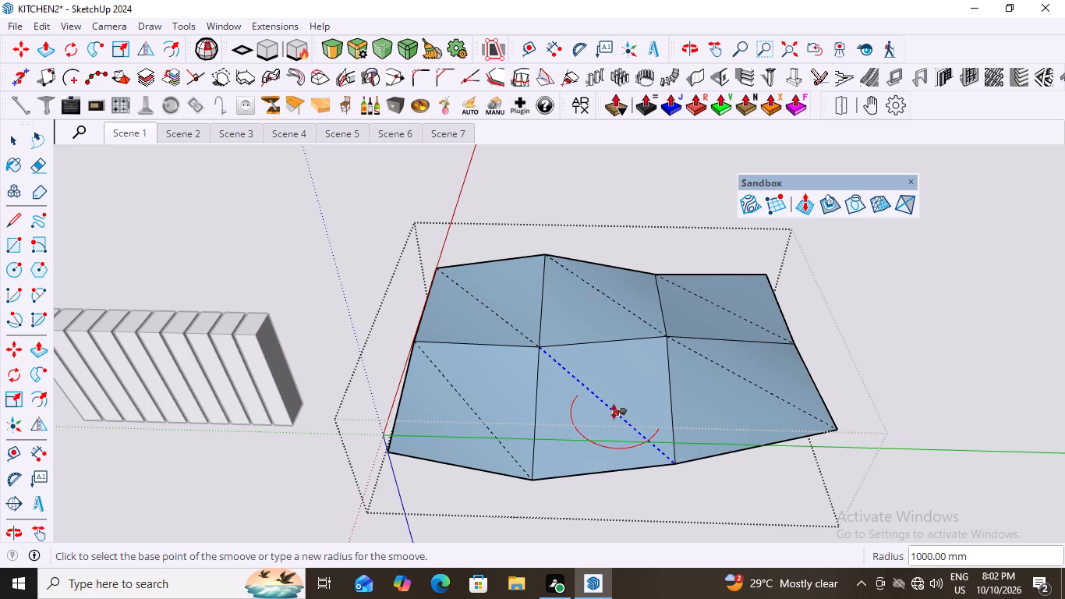
pyautogui.click(615, 414)
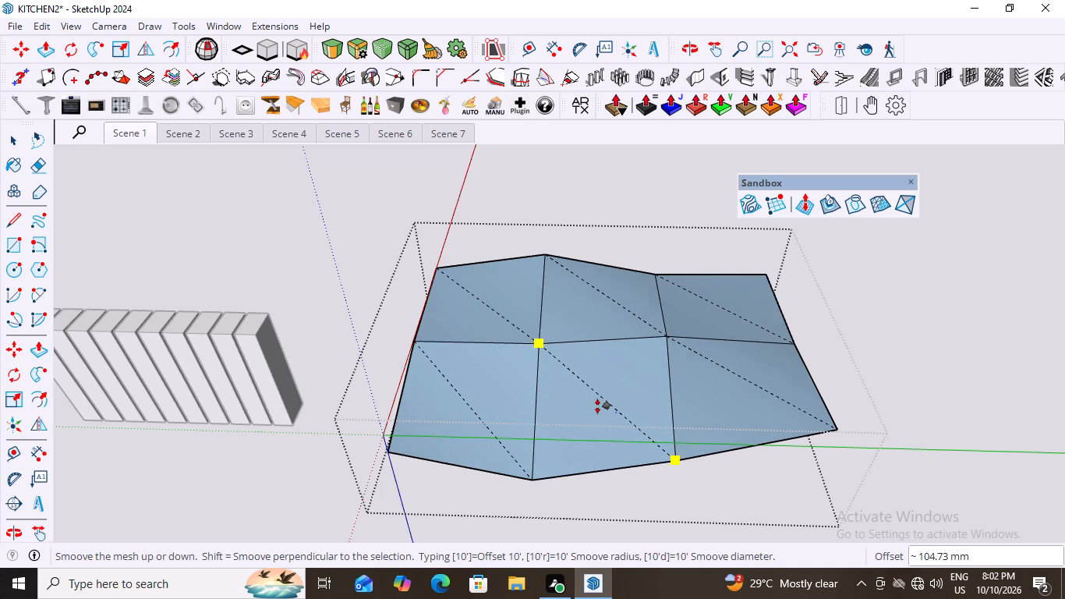
pyautogui.click(599, 409)
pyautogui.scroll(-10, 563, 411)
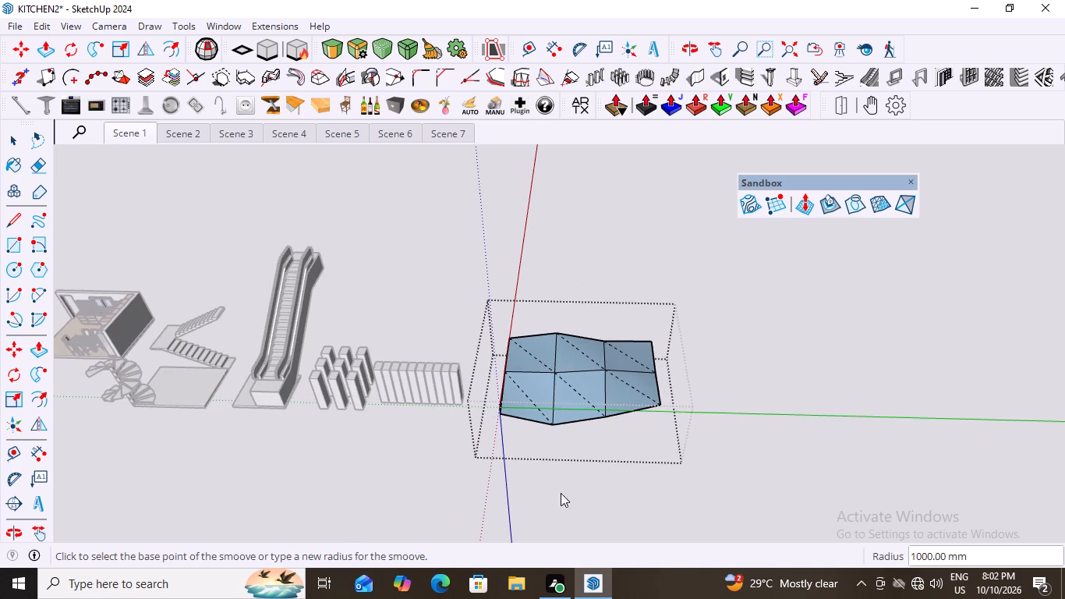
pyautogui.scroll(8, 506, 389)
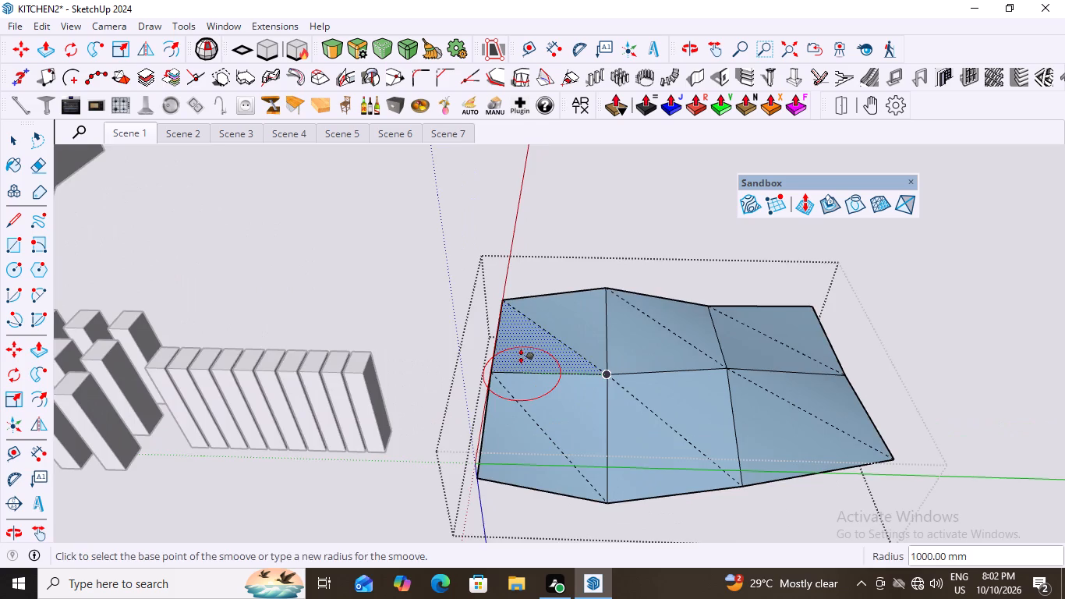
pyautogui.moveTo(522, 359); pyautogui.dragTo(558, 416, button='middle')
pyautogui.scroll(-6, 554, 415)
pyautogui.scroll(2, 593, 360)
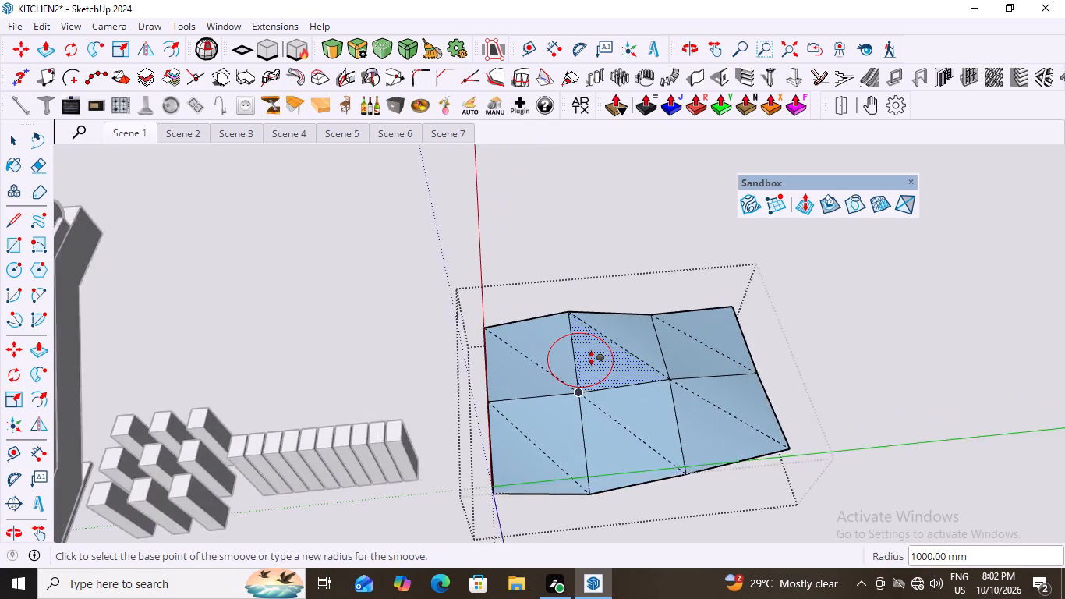
# Lower the front cell farthest from the slabs slightly with Smoove at 1000 mm radius.
pyautogui.scroll(7, 593, 360)
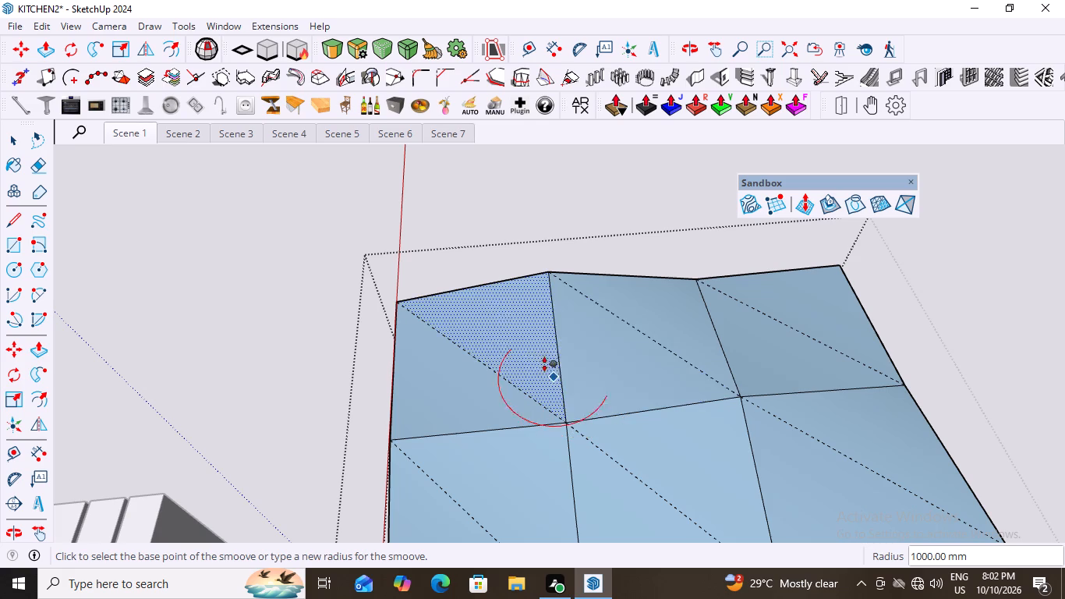
pyautogui.scroll(-9, 497, 356)
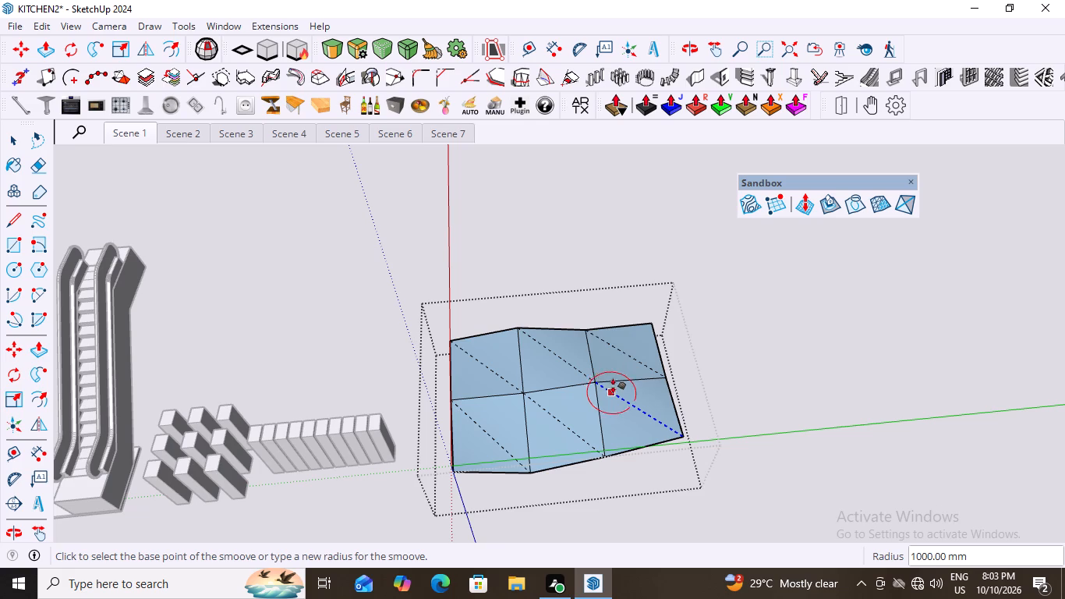
pyautogui.scroll(5, 641, 425)
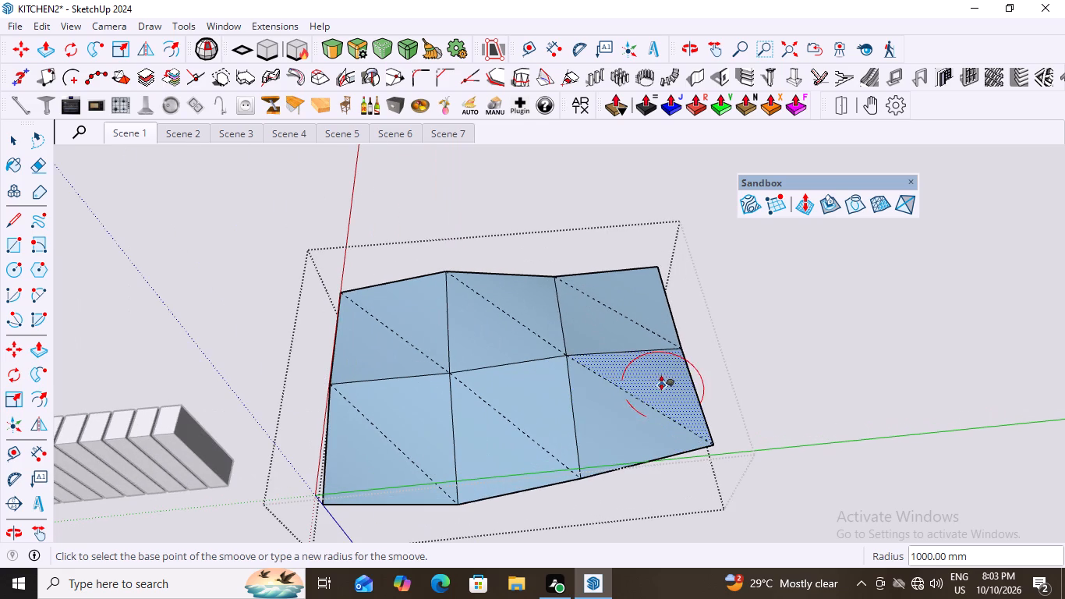
pyautogui.click(634, 379)
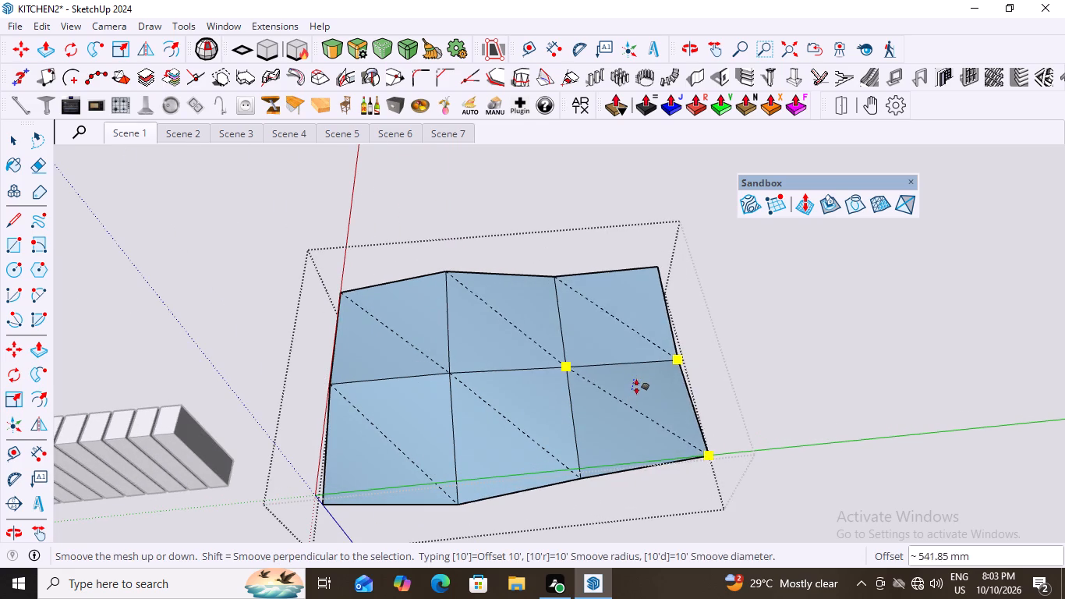
pyautogui.click(635, 381)
pyautogui.scroll(-3, 757, 433)
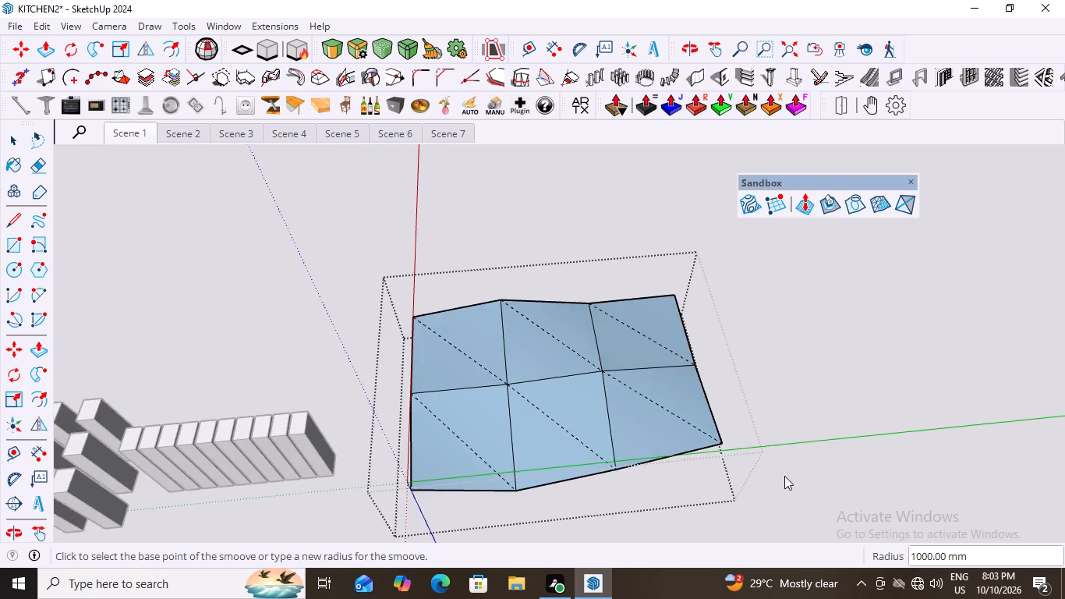
pyautogui.moveTo(762, 477); pyautogui.dragTo(716, 430, button='middle')
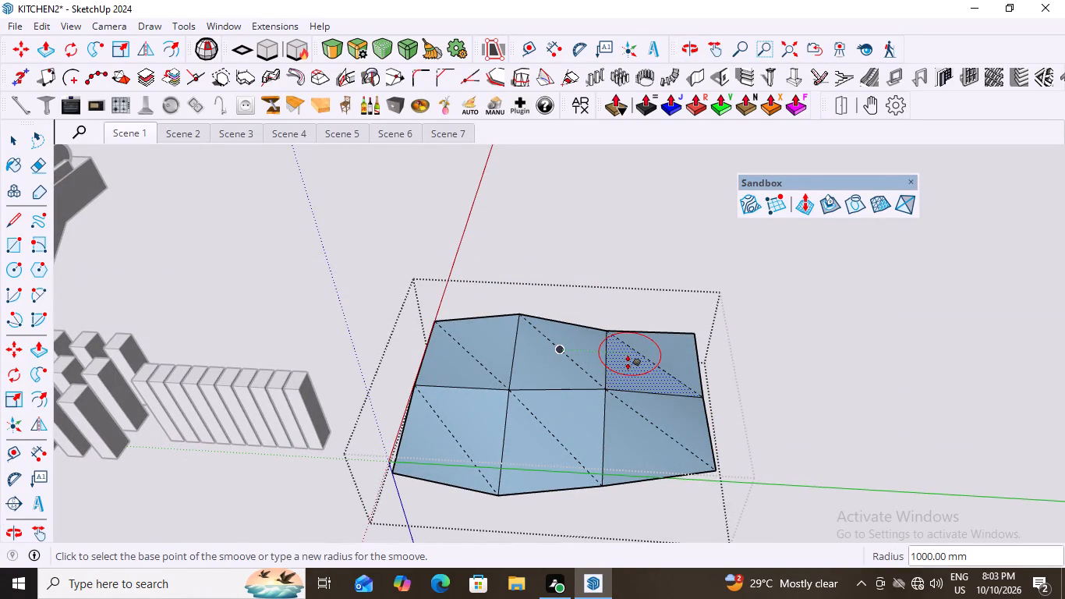
pyautogui.press('space')
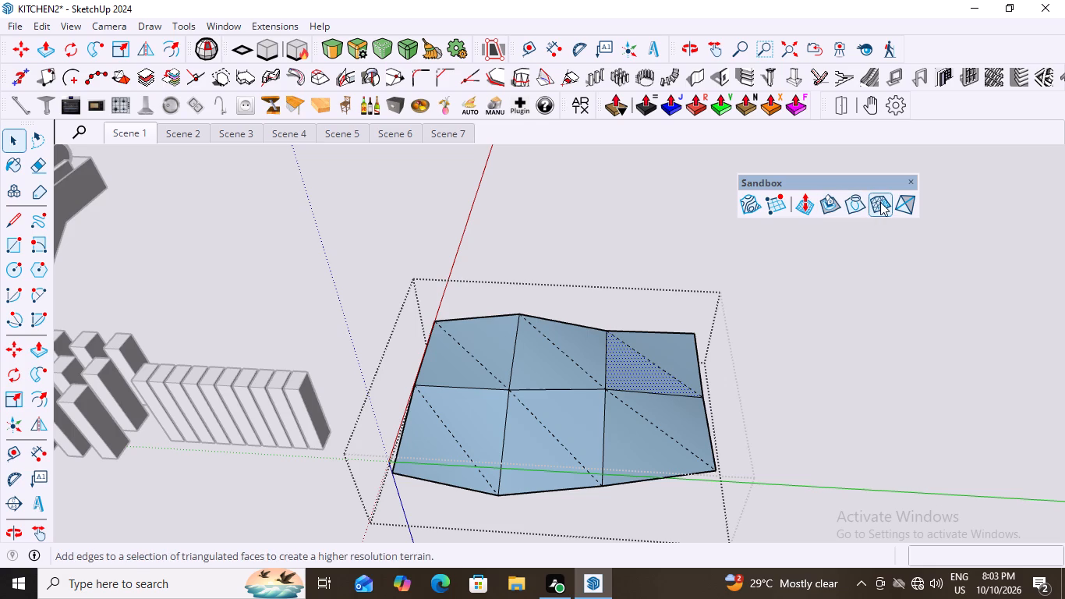
# Flip the diagonals of the front cell farthest from the slabs, the rear middle cell and the front cell at the origin.
pyautogui.click(905, 203)
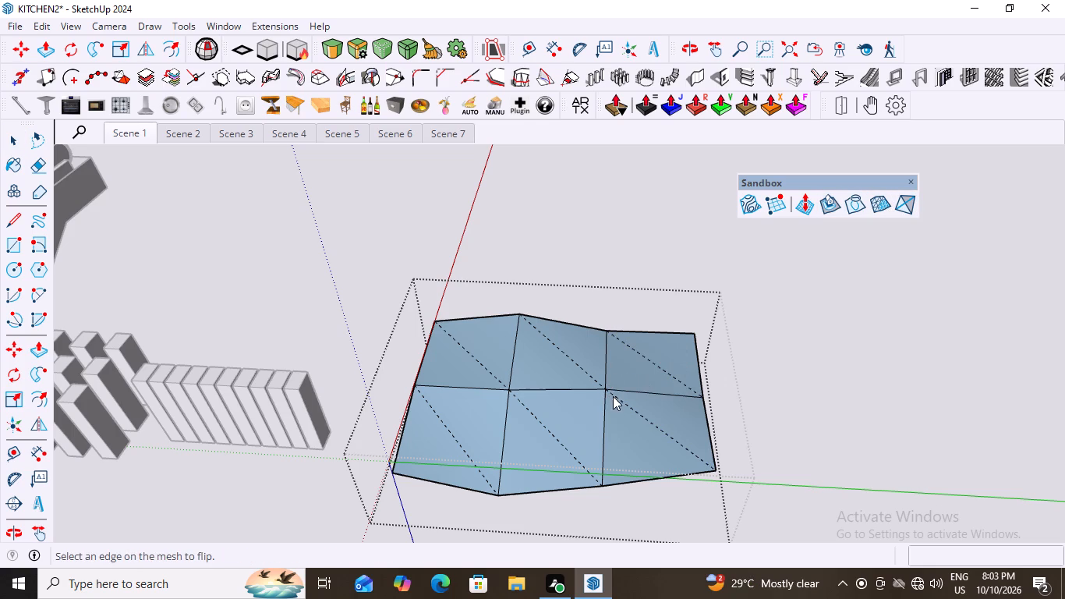
pyautogui.click(642, 416)
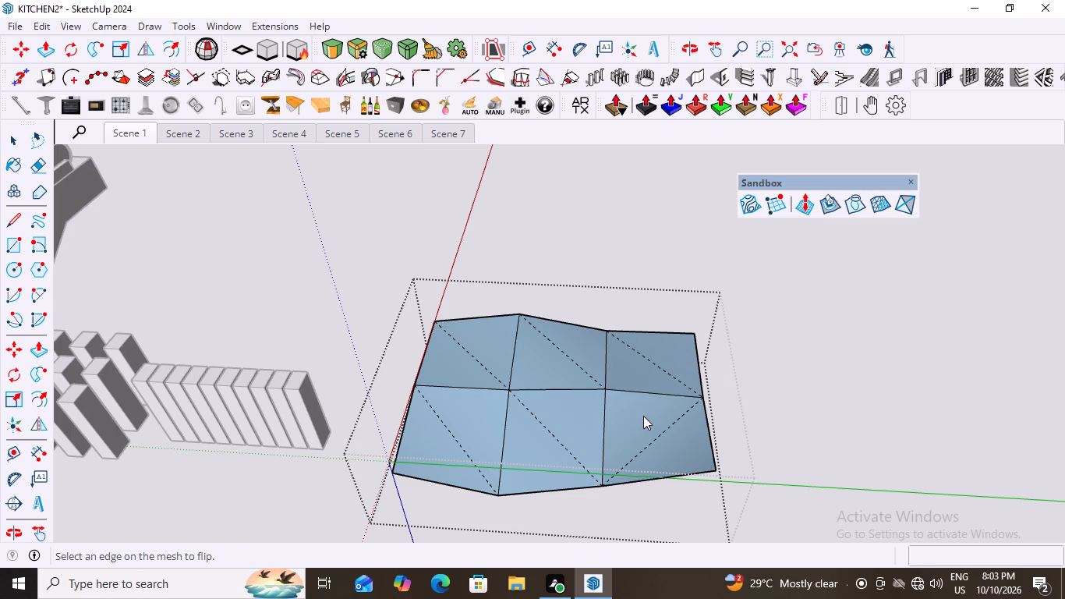
pyautogui.click(583, 370)
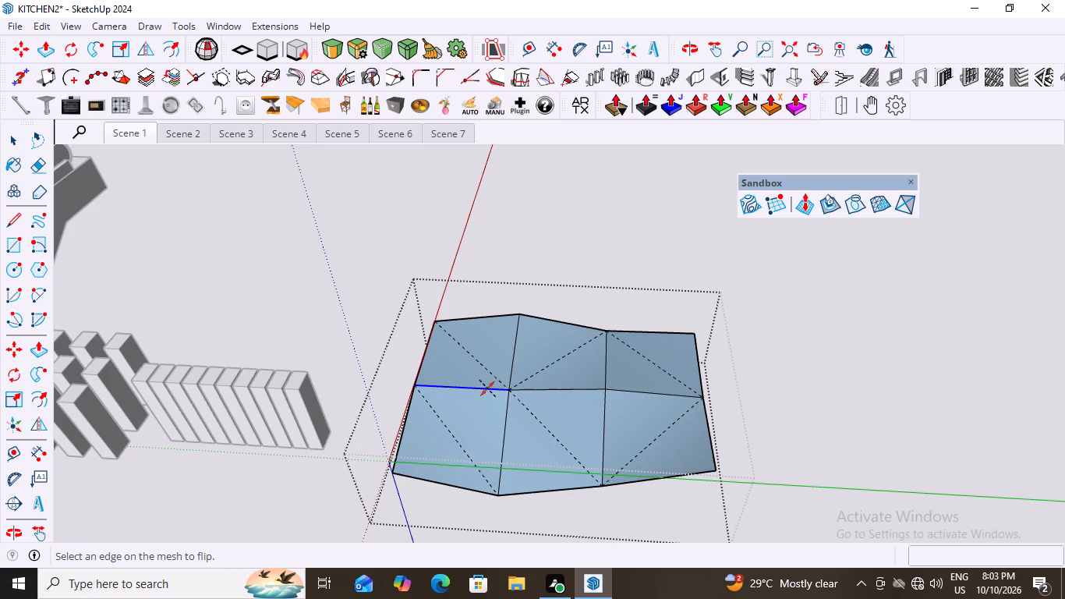
pyautogui.click(456, 441)
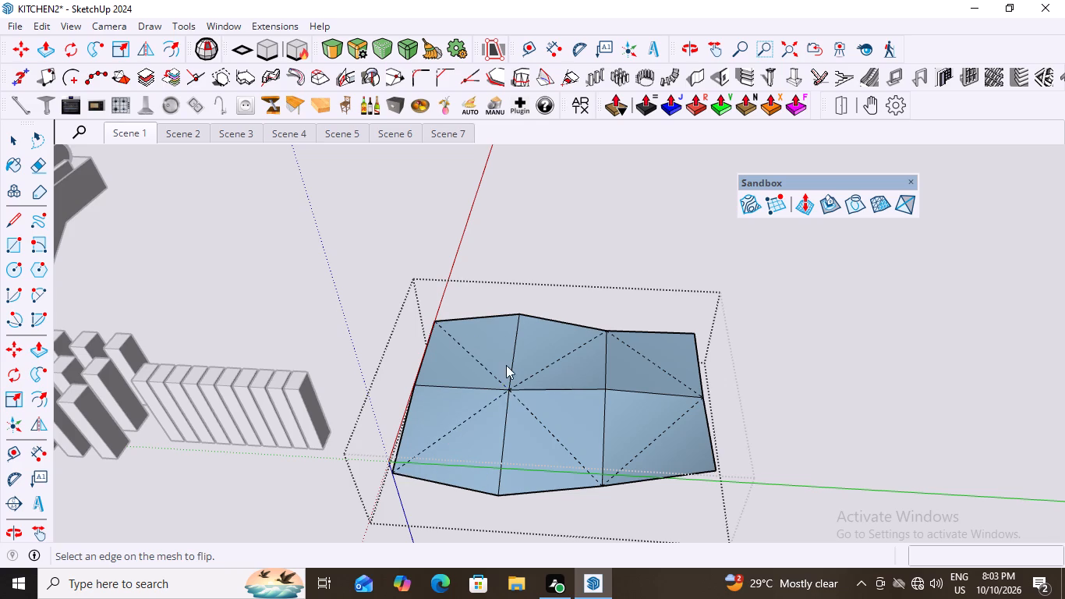
# Use Add Detail to raise a new vertex in the rear middle cell and one about 330 mm high in the rear cell farthest from the slabs.
pyautogui.click(883, 202)
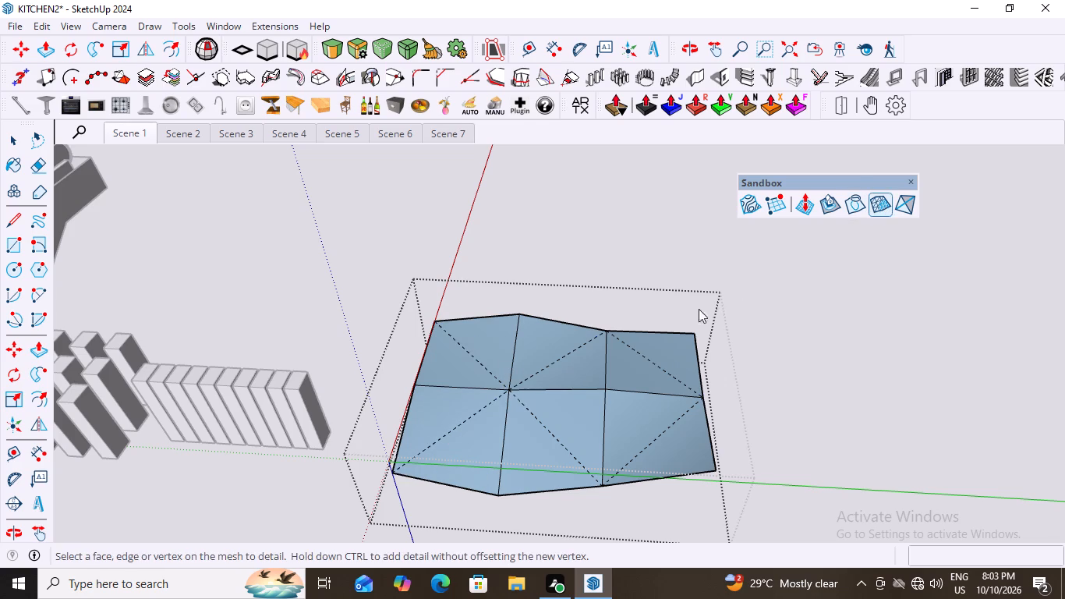
pyautogui.click(566, 365)
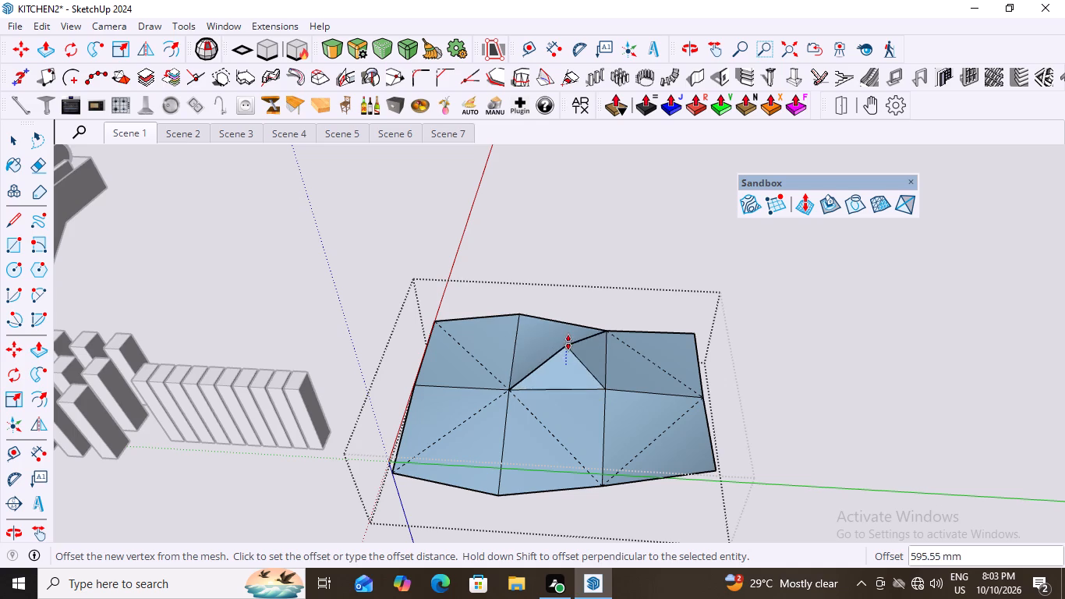
pyautogui.click(575, 361)
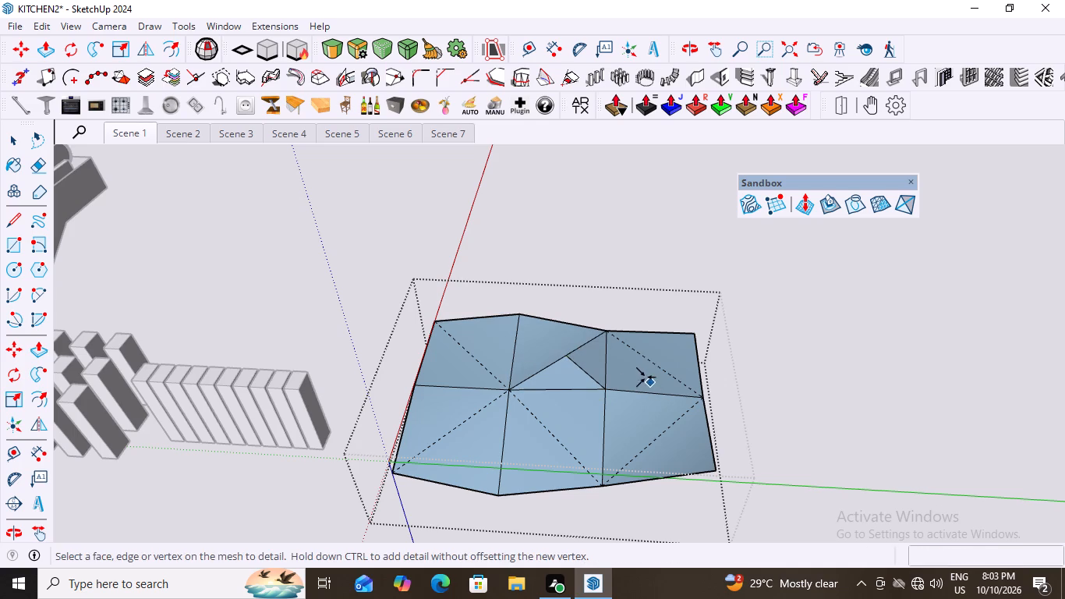
pyautogui.click(651, 381)
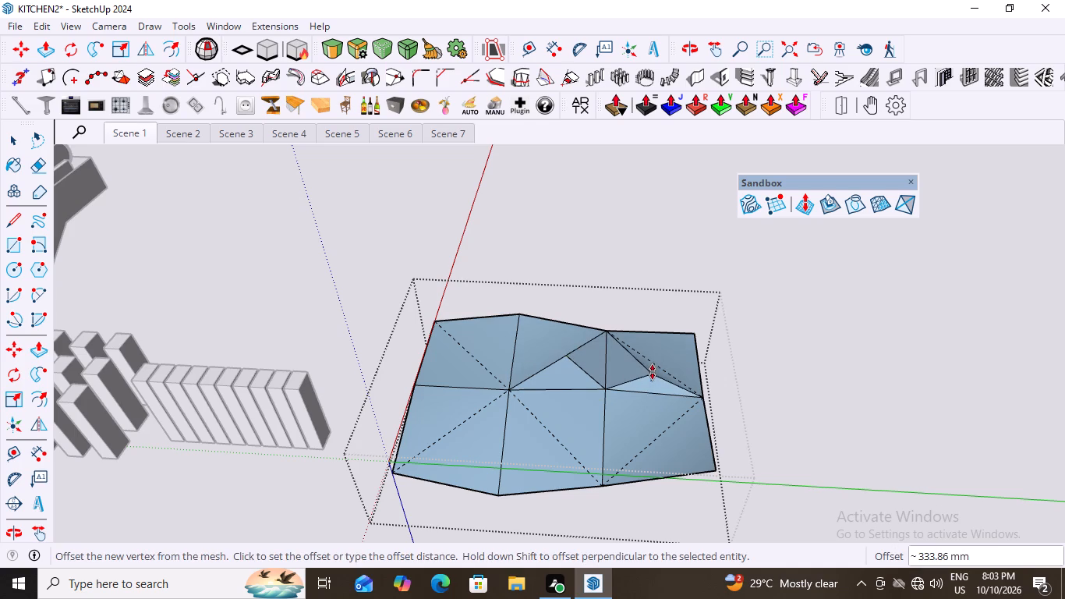
pyautogui.click(649, 374)
# Use Add Detail to raise a vertex about 450 mm in the front cell at the origin and another in the rear cell nearest the slabs.
pyautogui.click(483, 446)
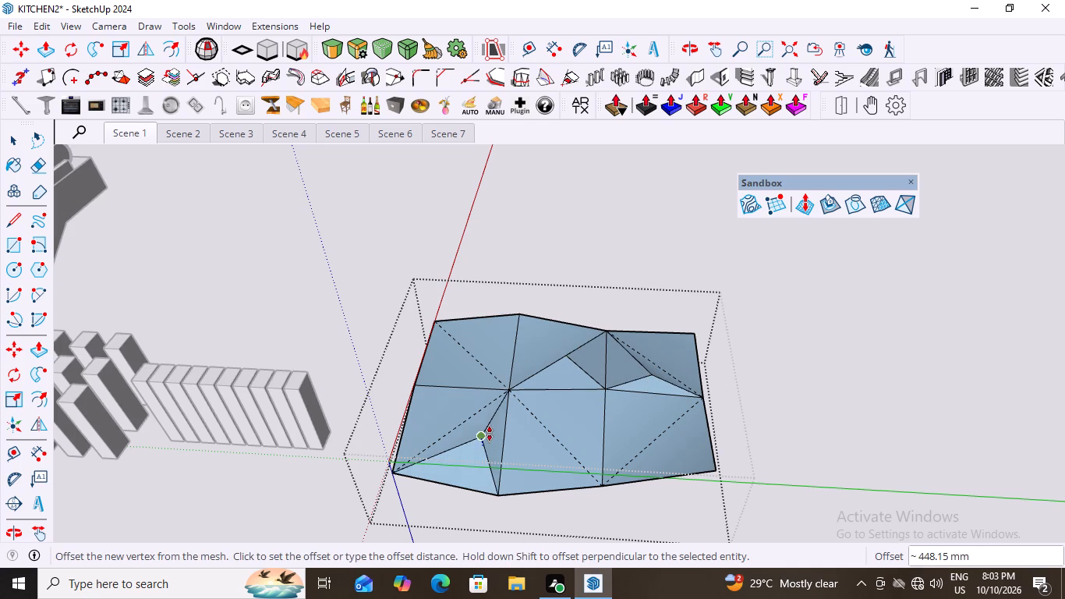
pyautogui.click(486, 436)
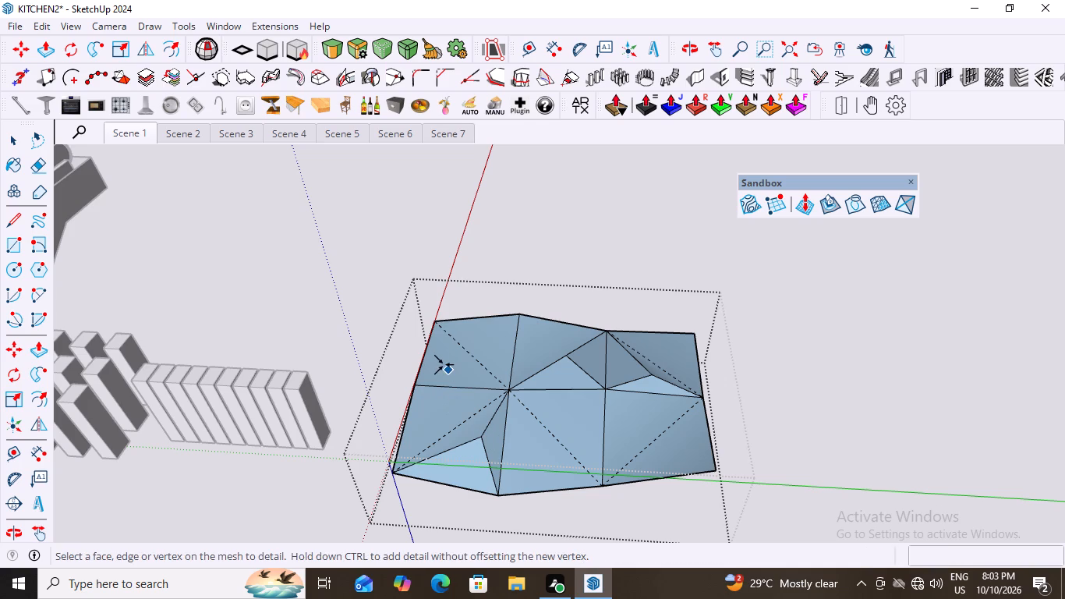
pyautogui.click(449, 370)
pyautogui.click(453, 367)
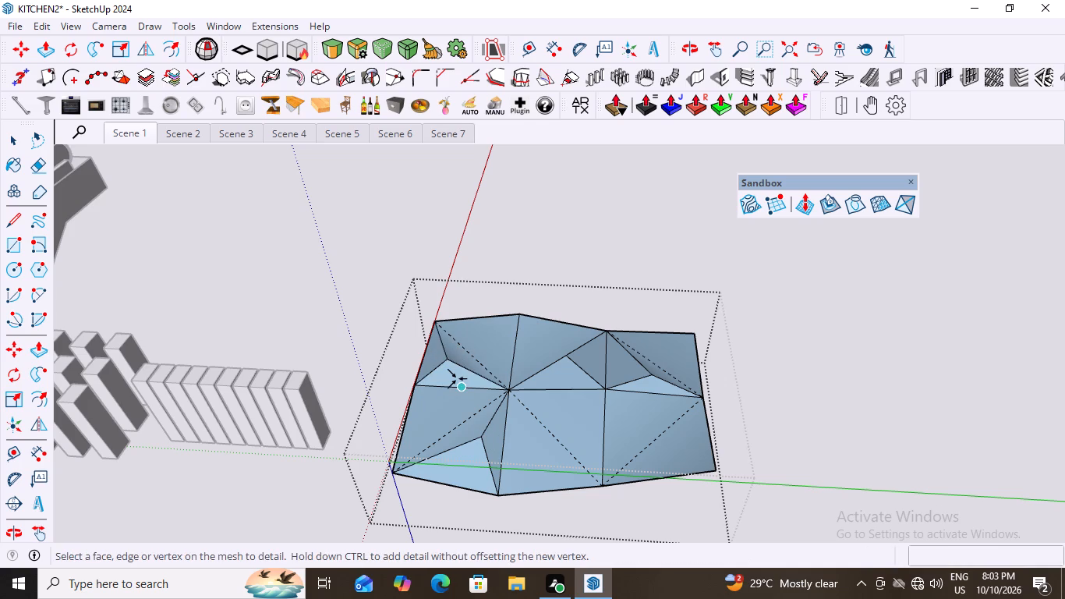
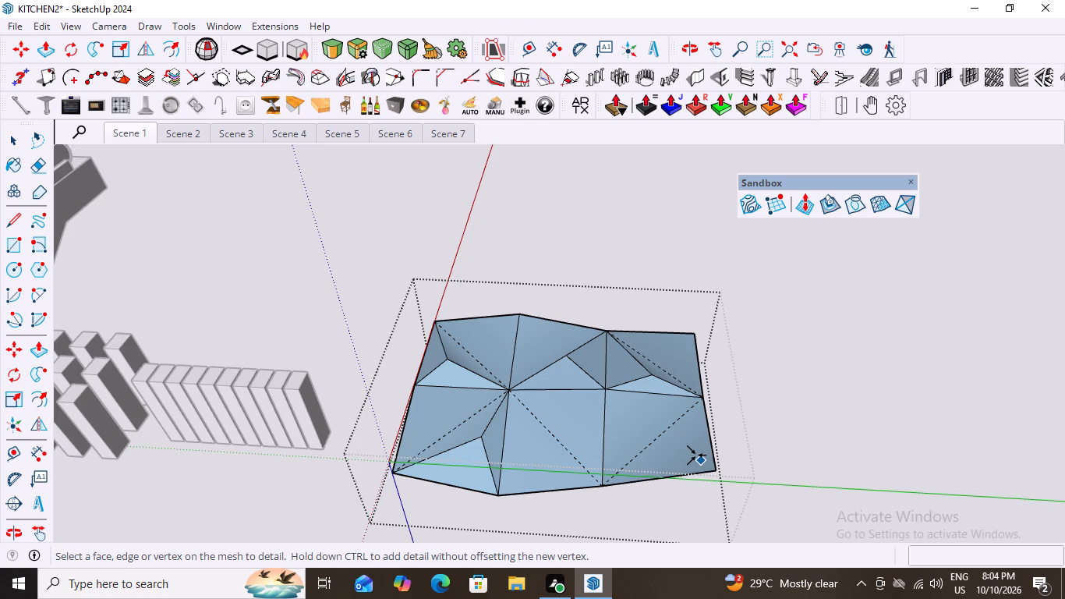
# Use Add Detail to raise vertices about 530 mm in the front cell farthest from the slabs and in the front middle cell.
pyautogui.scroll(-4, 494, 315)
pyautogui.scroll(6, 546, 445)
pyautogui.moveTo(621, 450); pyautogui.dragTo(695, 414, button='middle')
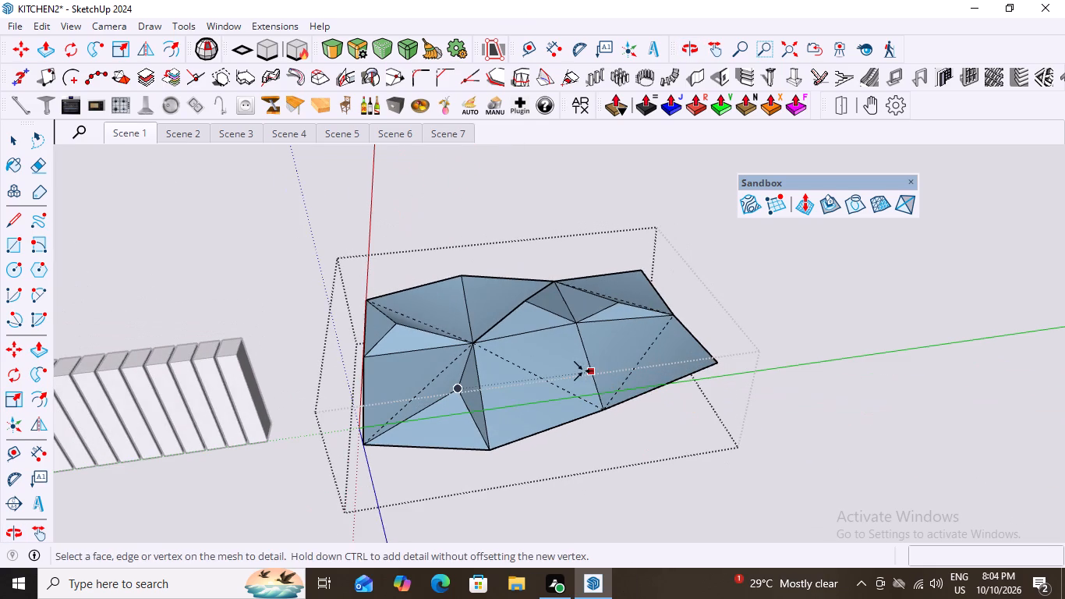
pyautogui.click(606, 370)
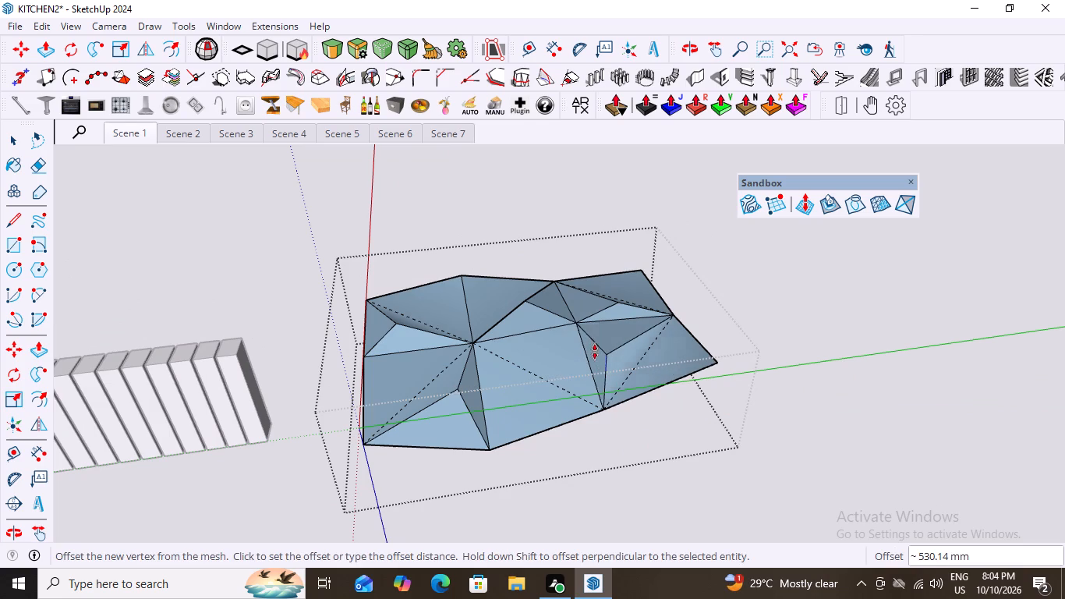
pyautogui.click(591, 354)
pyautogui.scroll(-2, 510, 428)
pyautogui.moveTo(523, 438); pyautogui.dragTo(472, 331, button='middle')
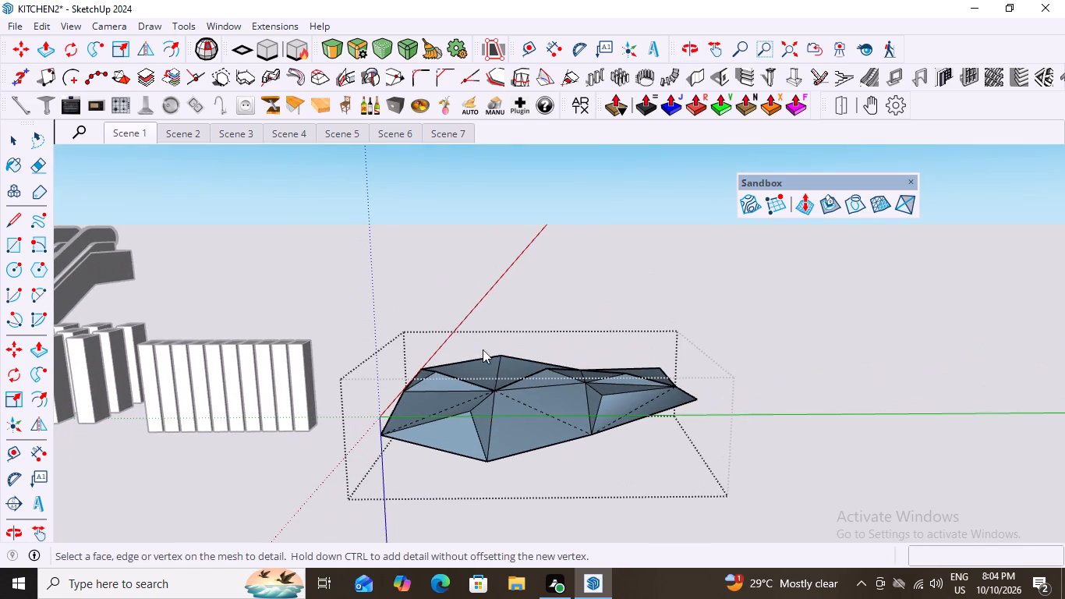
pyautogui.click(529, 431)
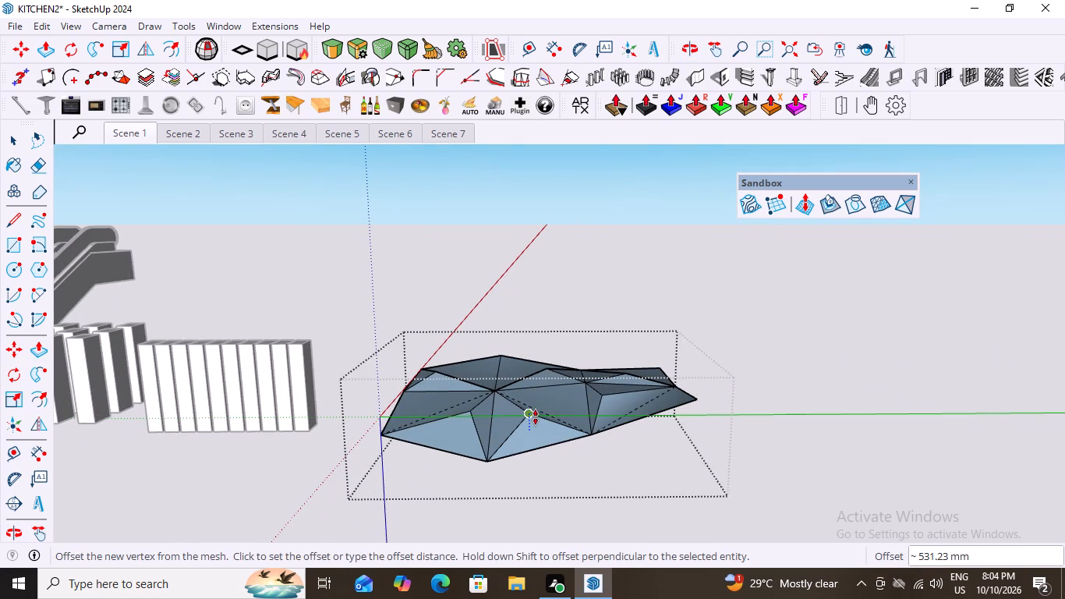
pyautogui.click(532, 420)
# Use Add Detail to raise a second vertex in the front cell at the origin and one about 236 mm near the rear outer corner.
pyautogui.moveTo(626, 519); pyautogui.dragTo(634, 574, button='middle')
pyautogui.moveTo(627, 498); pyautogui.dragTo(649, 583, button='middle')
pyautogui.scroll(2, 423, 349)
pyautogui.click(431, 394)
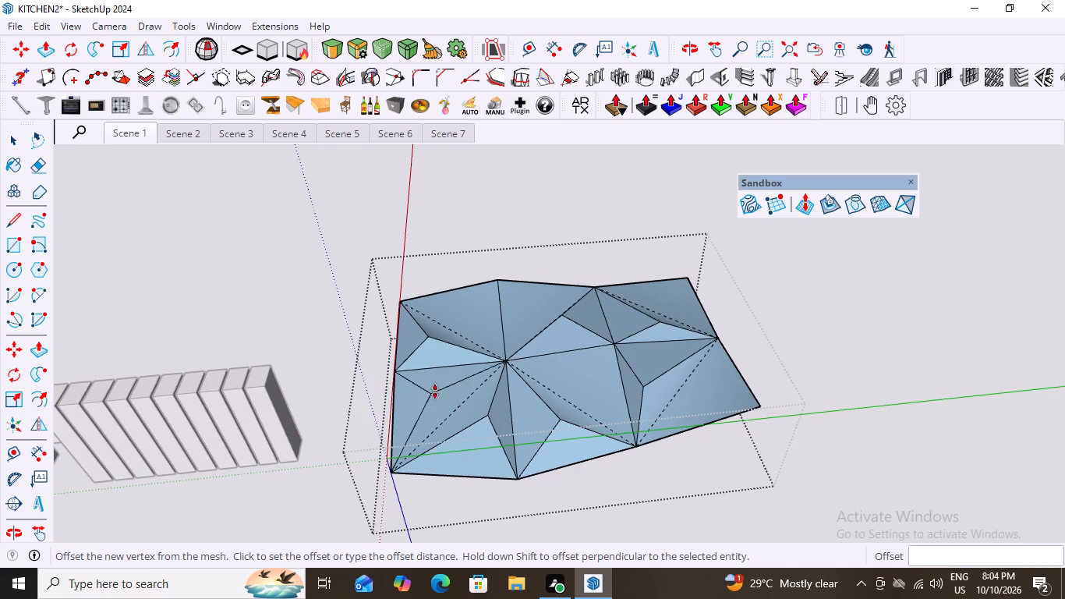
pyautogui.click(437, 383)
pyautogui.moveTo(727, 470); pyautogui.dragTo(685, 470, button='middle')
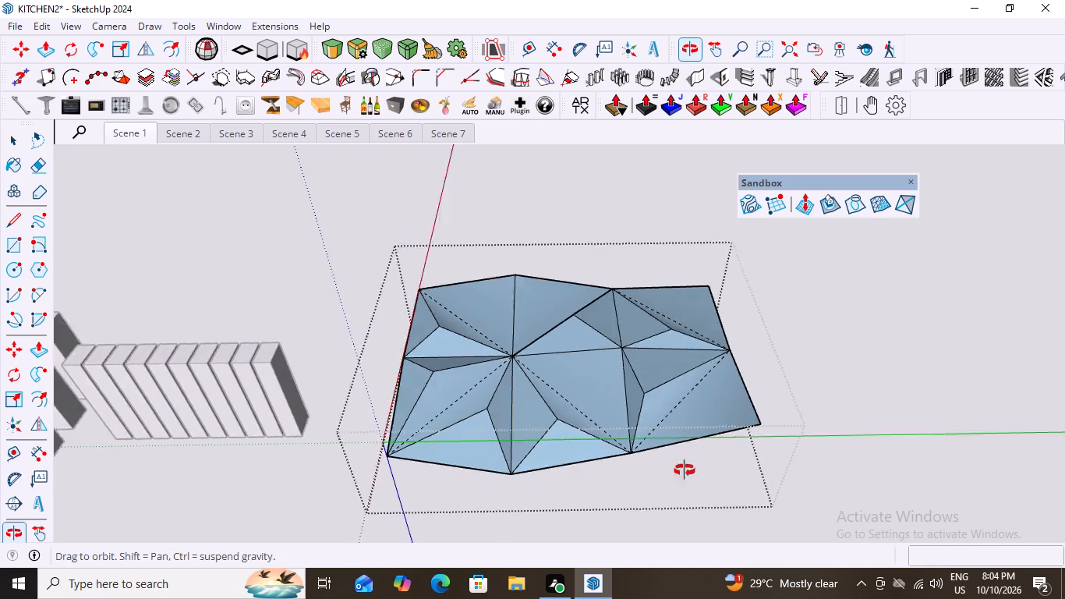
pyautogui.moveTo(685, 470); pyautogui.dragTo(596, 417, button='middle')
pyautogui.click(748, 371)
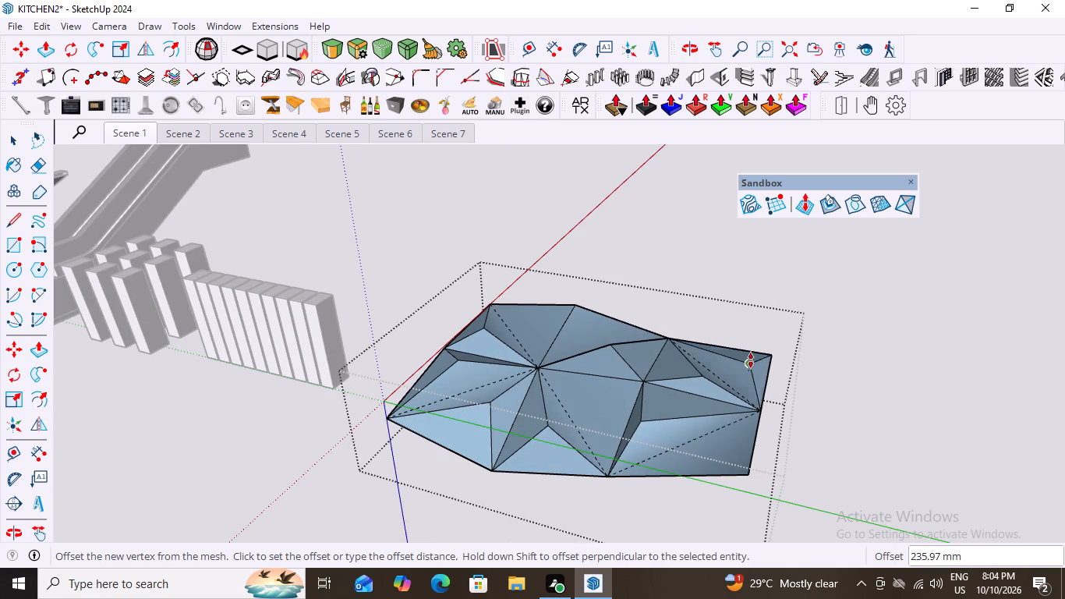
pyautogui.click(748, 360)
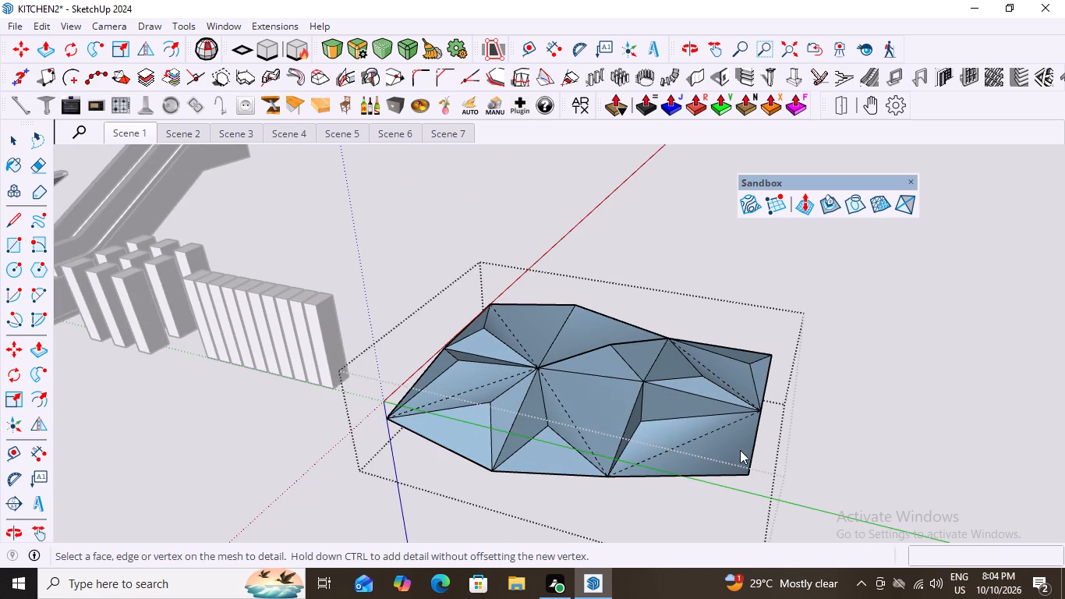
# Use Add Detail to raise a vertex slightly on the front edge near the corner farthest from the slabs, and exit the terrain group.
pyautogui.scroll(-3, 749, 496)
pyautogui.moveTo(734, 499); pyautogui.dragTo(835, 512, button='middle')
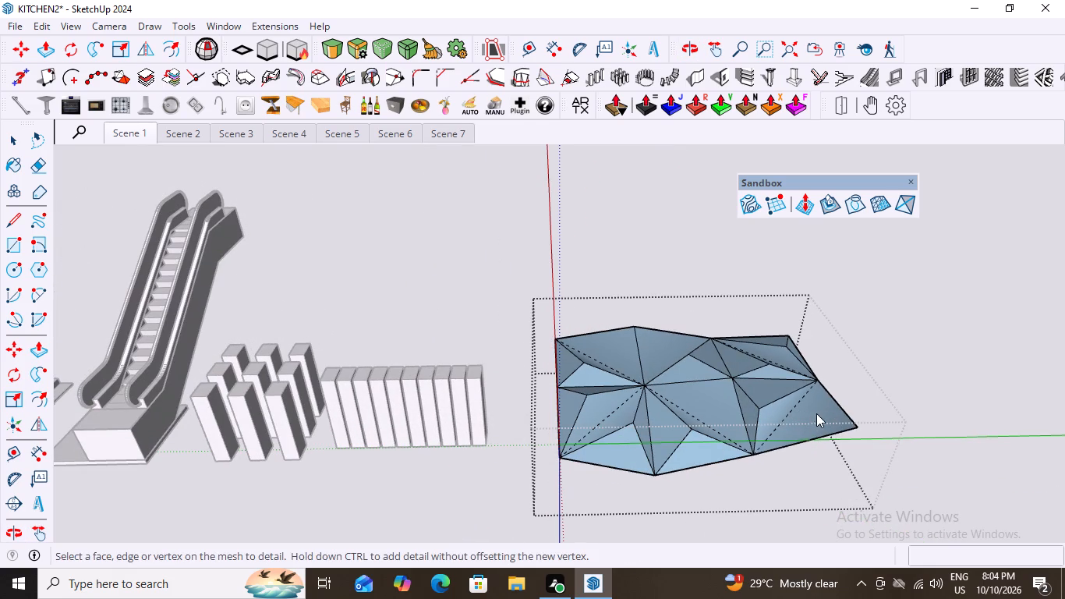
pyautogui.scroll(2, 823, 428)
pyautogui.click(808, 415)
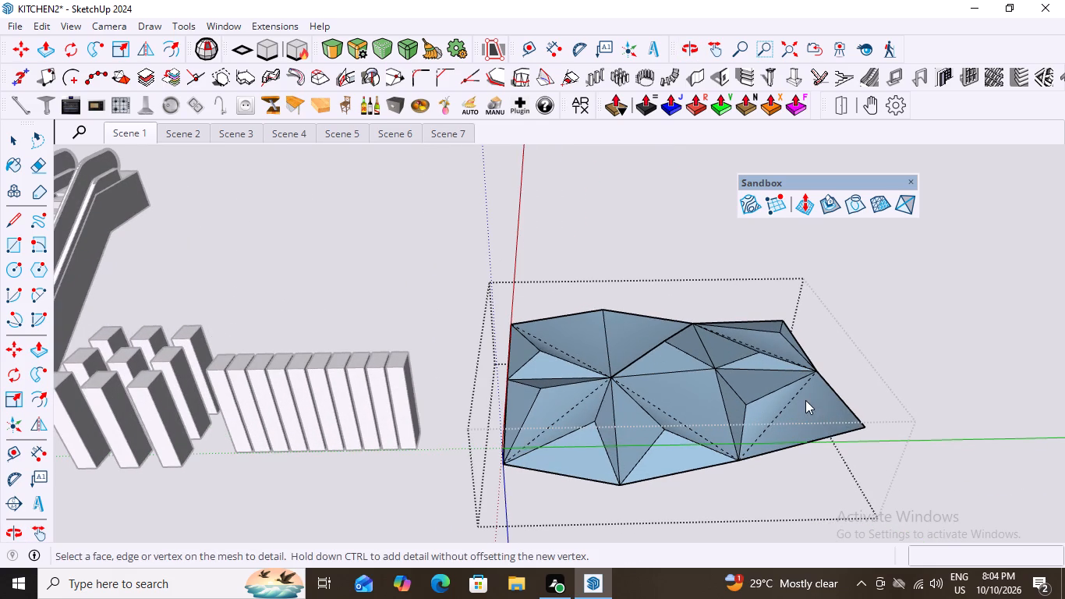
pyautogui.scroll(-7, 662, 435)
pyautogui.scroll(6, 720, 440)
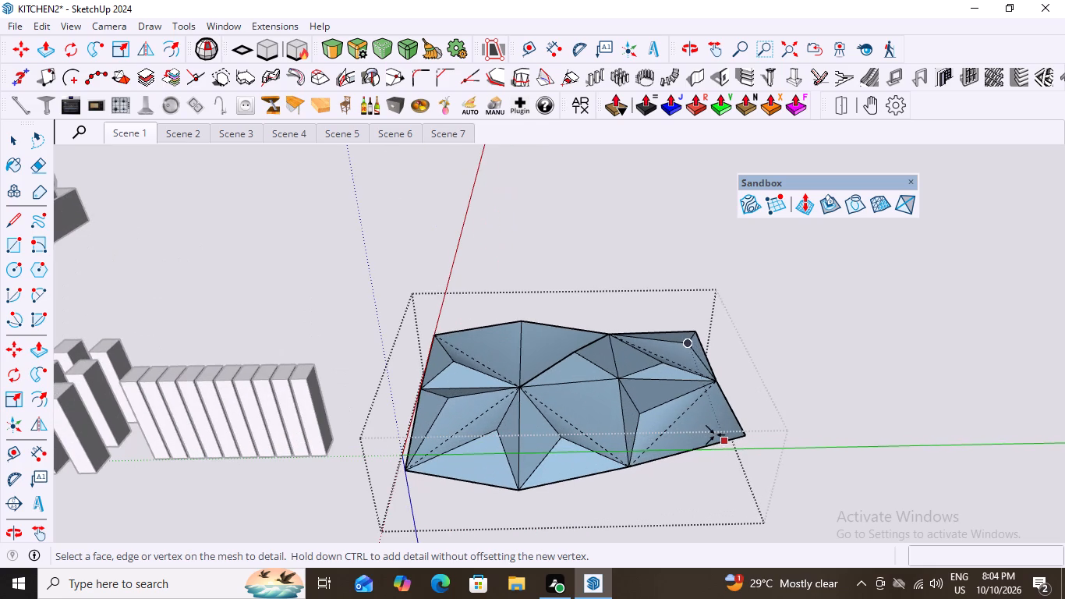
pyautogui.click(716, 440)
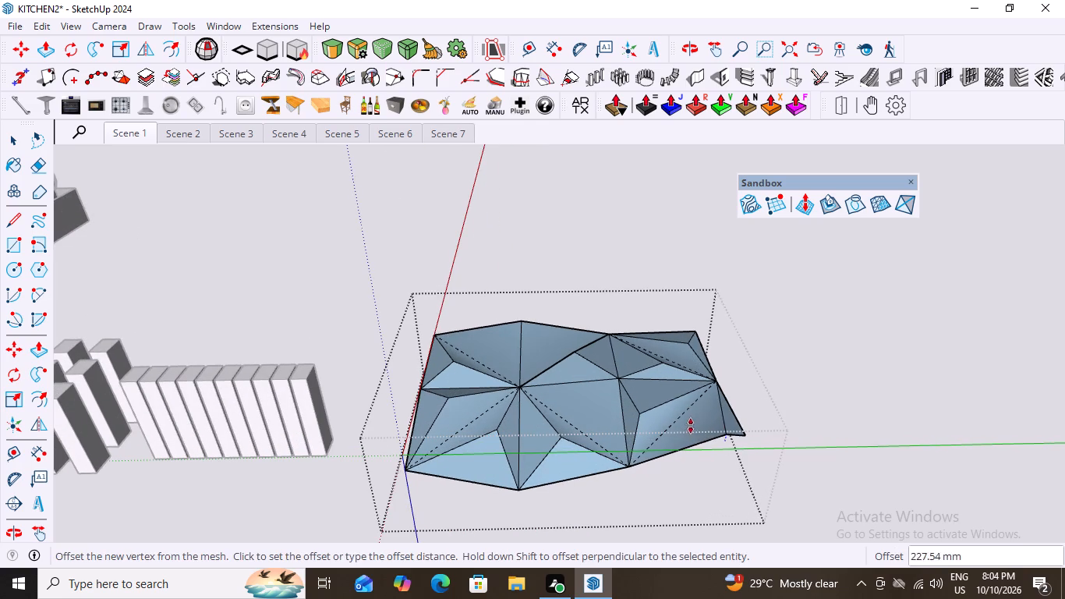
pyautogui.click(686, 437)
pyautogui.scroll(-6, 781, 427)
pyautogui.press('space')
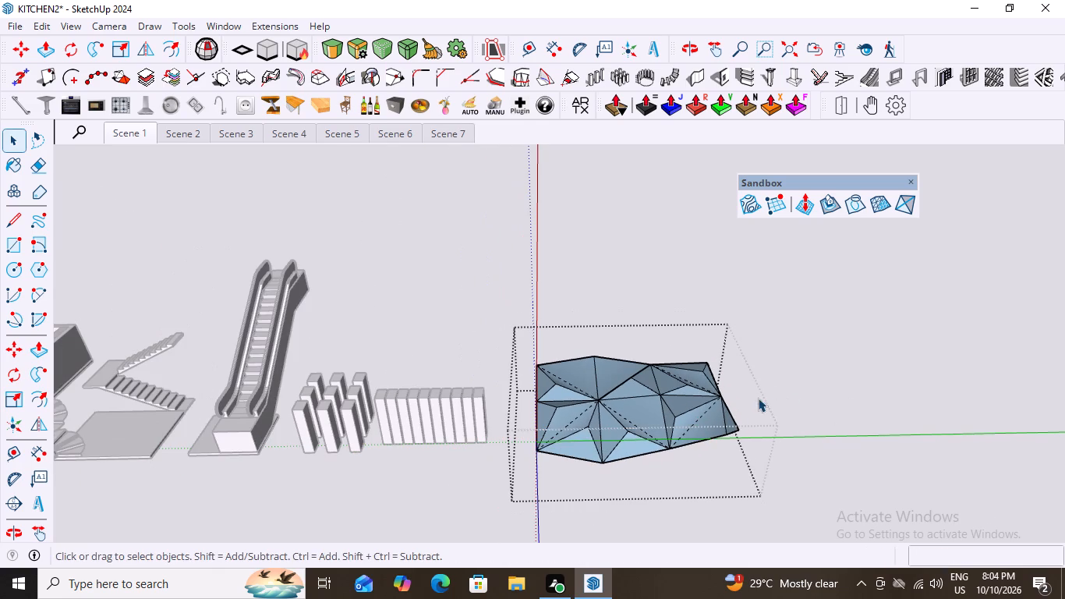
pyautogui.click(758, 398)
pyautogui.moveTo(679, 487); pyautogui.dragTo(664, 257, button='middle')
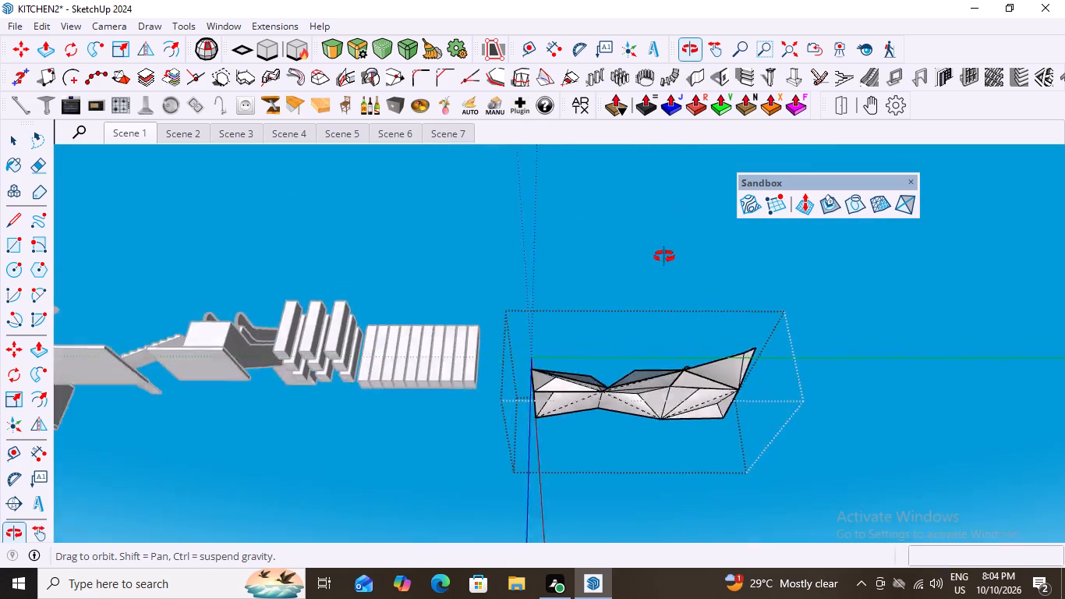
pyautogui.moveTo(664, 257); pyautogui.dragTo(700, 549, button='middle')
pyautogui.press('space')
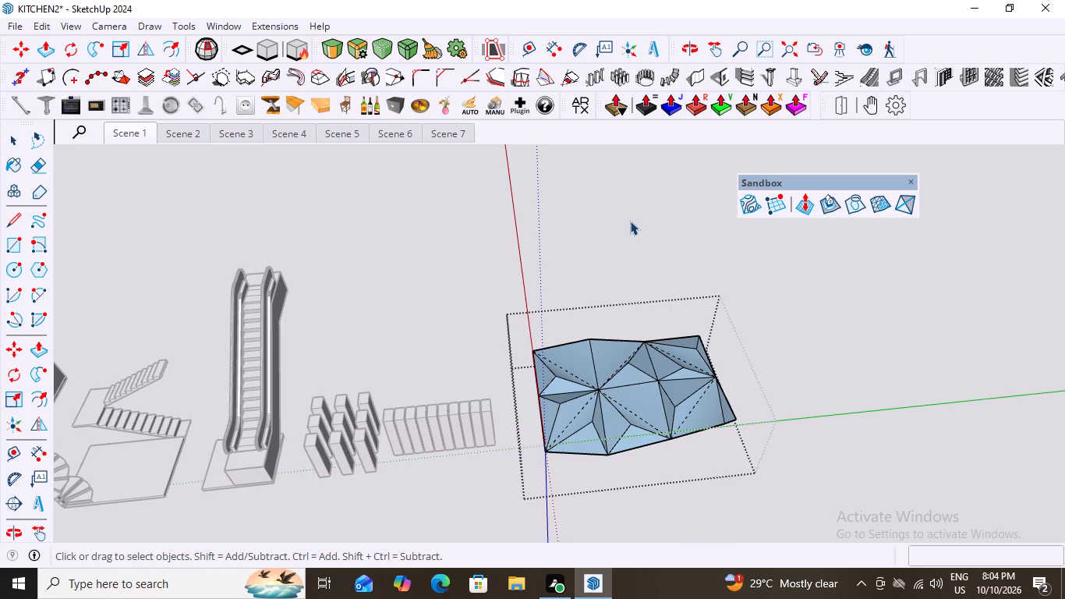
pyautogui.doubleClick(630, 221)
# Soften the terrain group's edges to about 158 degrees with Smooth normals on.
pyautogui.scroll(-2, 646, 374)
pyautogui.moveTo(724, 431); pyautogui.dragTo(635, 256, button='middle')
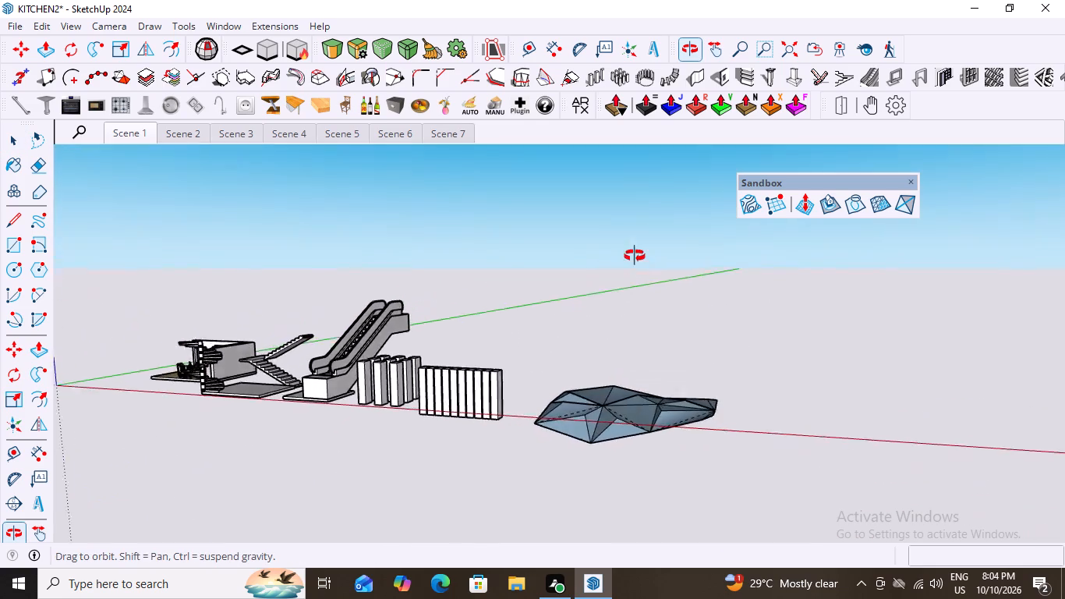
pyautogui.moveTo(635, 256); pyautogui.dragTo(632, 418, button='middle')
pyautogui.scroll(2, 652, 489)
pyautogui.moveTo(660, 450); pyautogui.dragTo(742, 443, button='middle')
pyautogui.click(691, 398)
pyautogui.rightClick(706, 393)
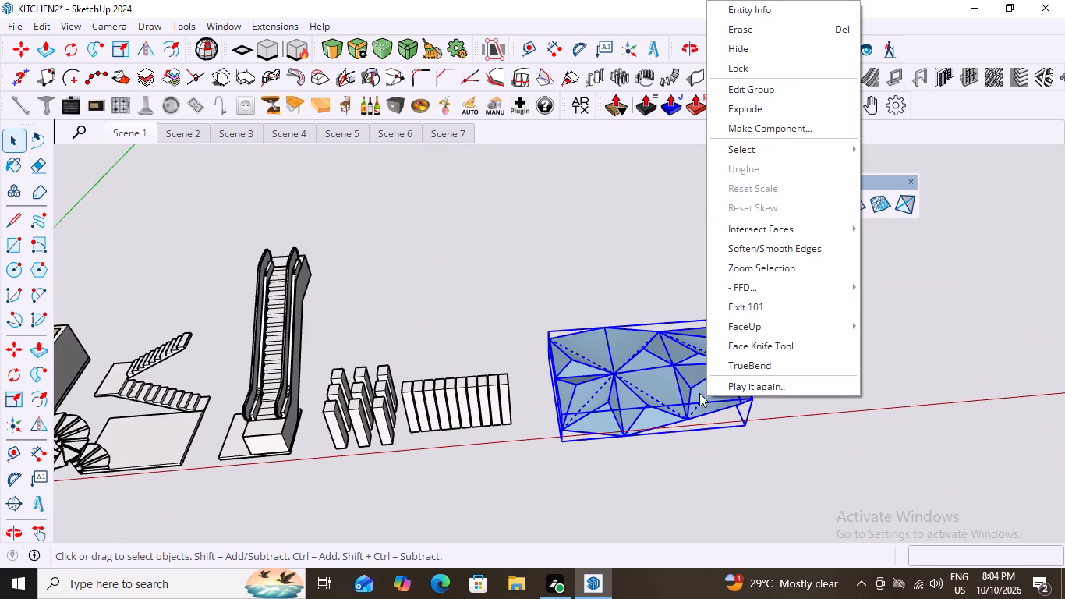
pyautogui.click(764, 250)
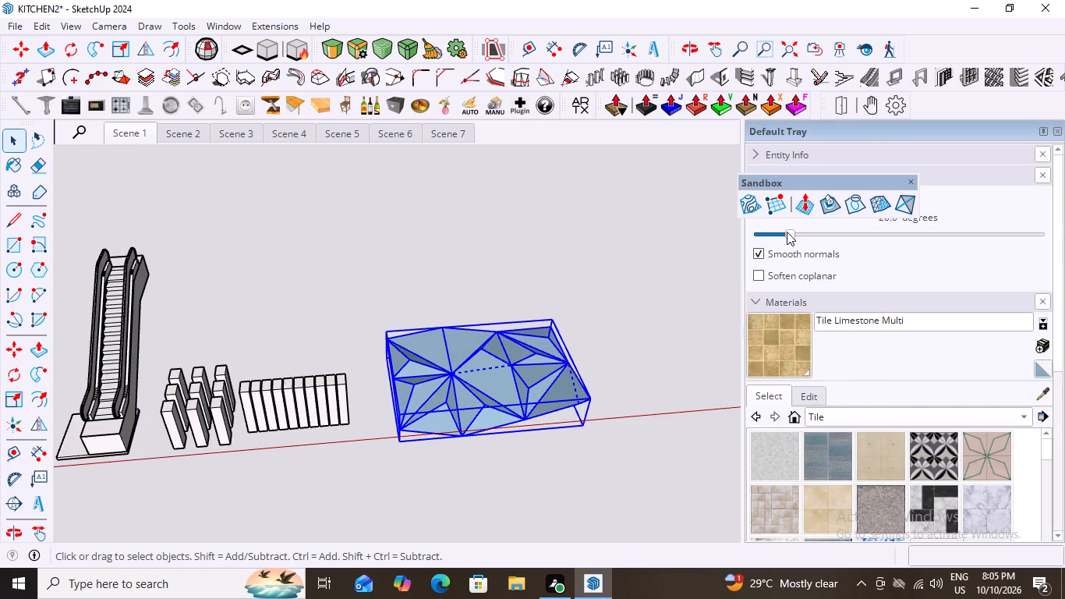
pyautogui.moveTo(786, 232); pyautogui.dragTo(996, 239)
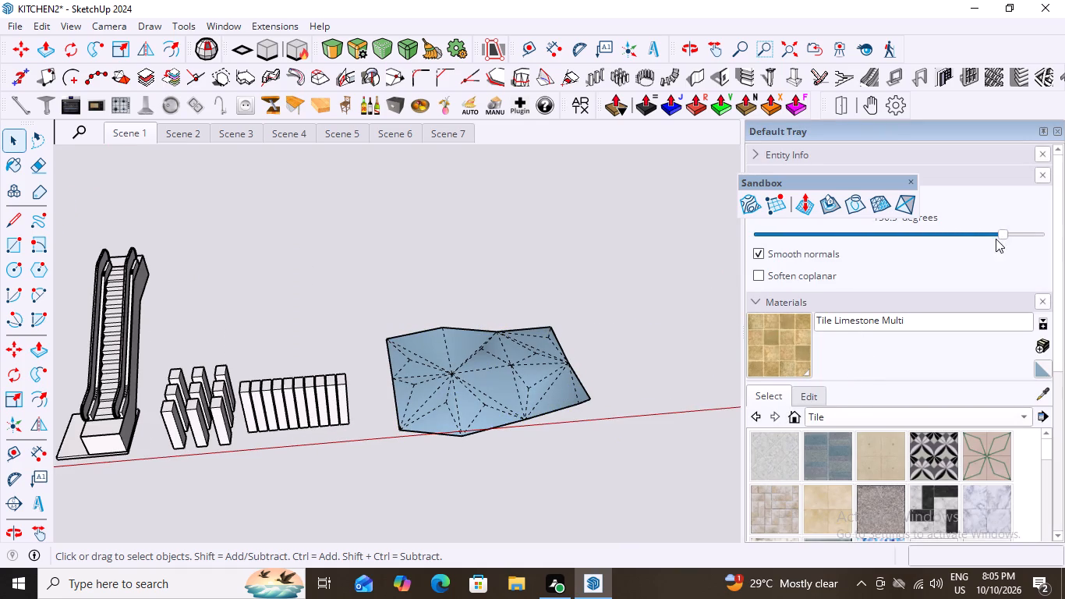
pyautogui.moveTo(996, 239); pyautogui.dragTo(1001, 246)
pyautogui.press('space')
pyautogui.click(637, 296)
# Examine the softened terrain surface from a low angle, close up, and from above.
pyautogui.moveTo(617, 429); pyautogui.dragTo(581, 271, button='middle')
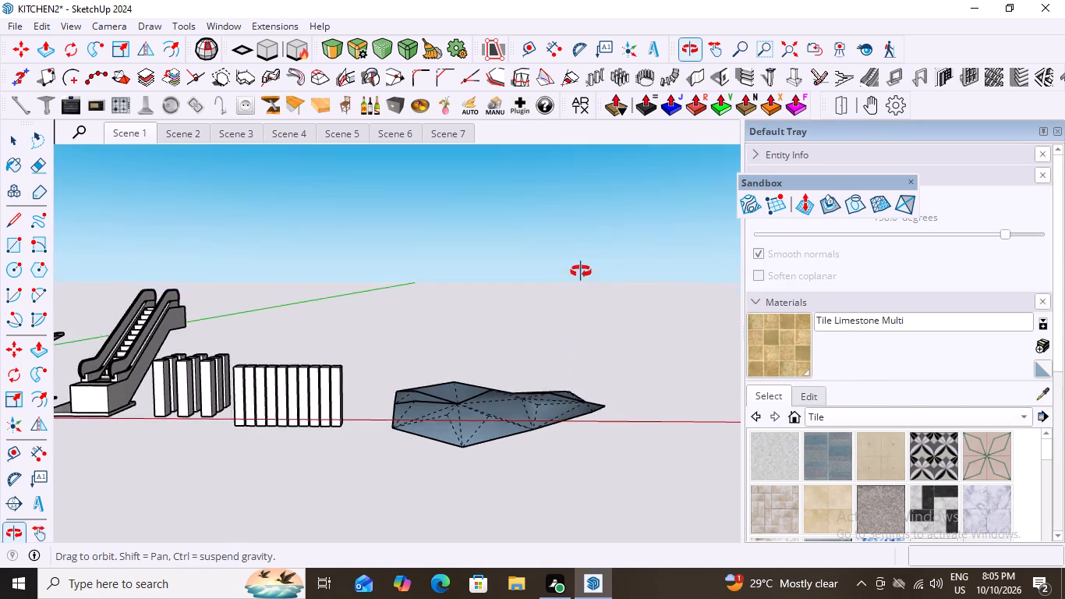
pyautogui.moveTo(581, 271); pyautogui.dragTo(581, 270, button='middle')
pyautogui.scroll(17, 557, 418)
pyautogui.scroll(-4, 501, 413)
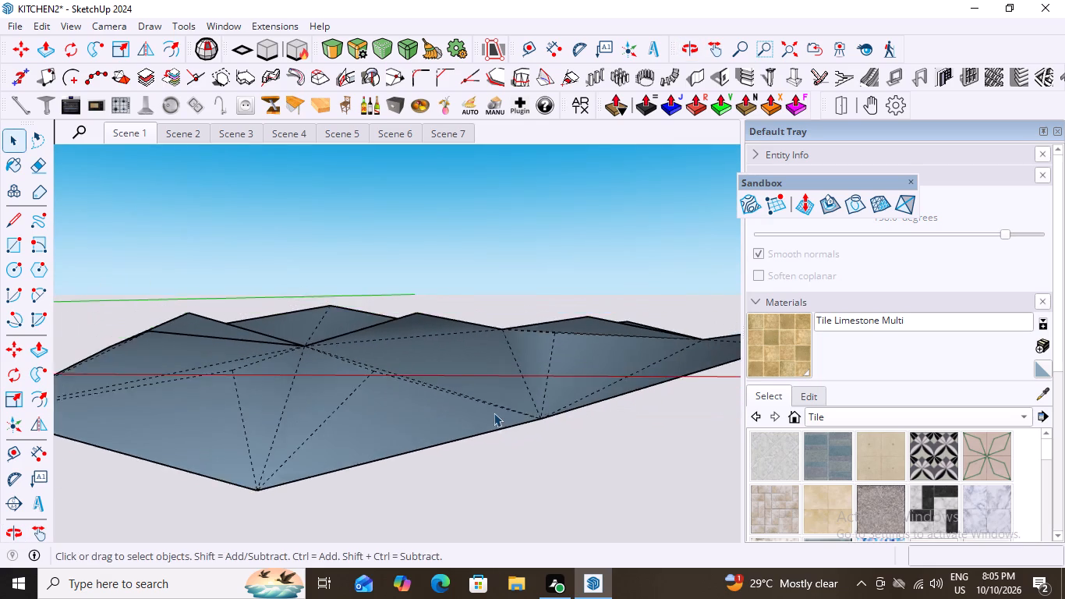
pyautogui.scroll(-4, 494, 413)
pyautogui.scroll(1, 493, 413)
pyautogui.scroll(-11, 493, 413)
pyautogui.moveTo(511, 394); pyautogui.dragTo(395, 588, button='middle')
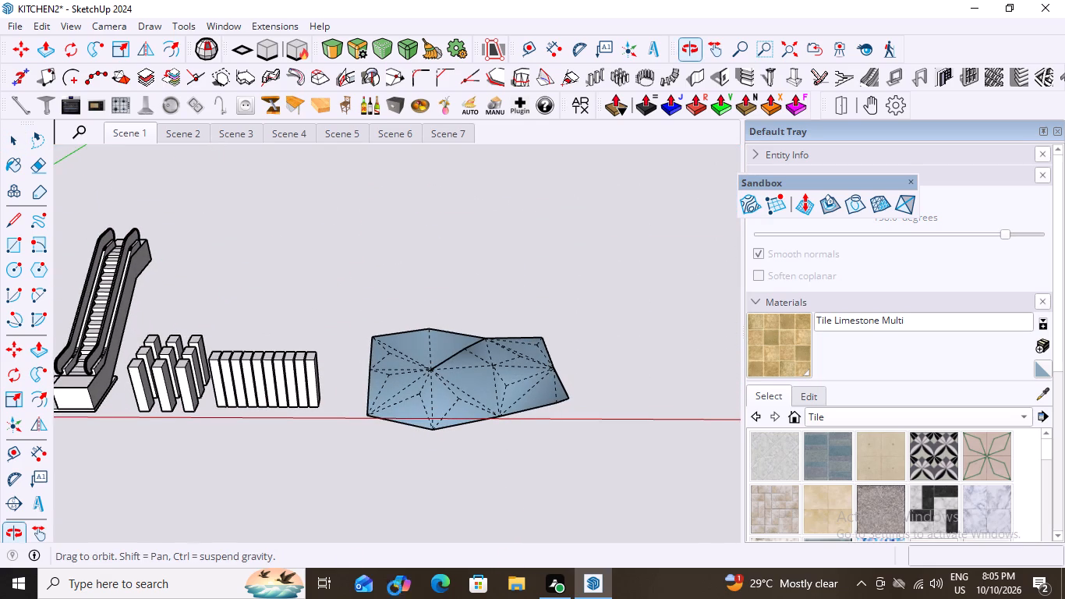
pyautogui.moveTo(395, 588); pyautogui.dragTo(387, 452, button='middle')
pyautogui.press('space')
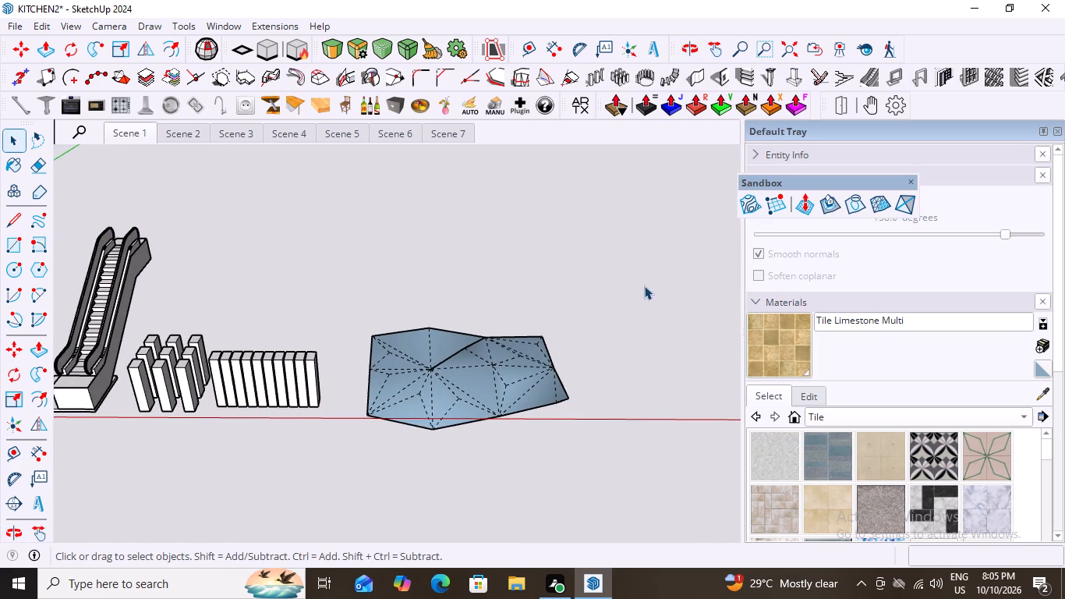
# Delete the terrain group beside the row of slabs.
pyautogui.moveTo(670, 282); pyautogui.dragTo(363, 433)
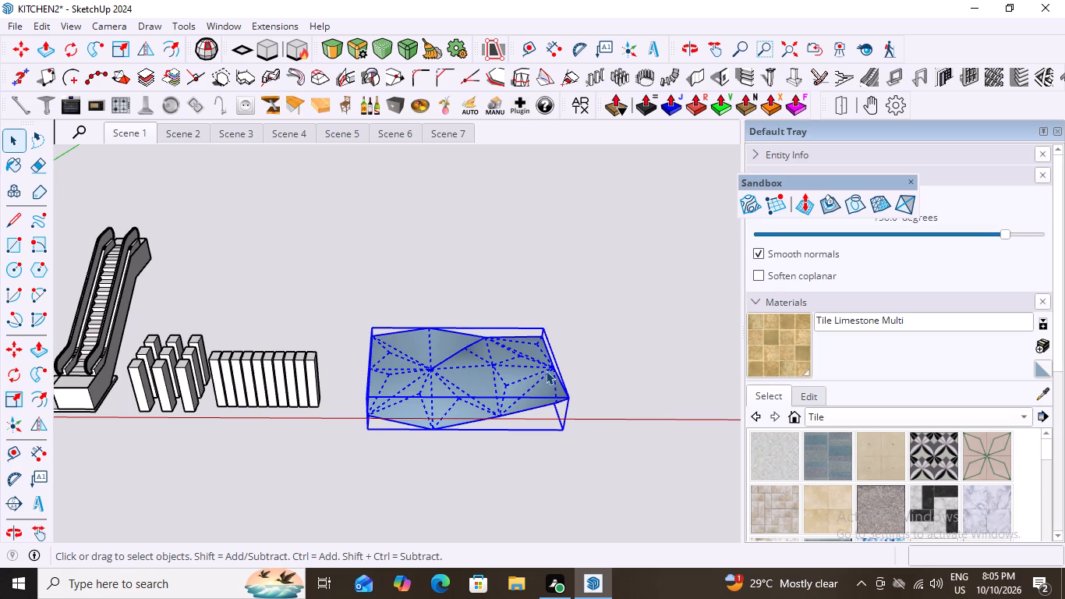
pyautogui.press('Delete')
pyautogui.press('End')
pyautogui.scroll(-7, 516, 377)
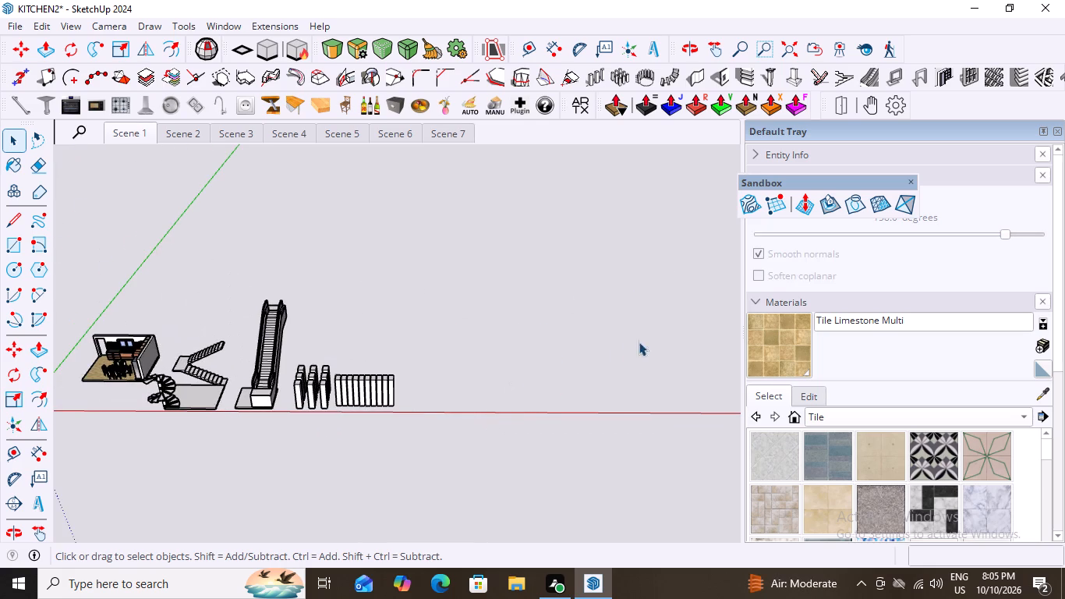
pyautogui.scroll(1, 536, 363)
pyautogui.scroll(-6, 523, 380)
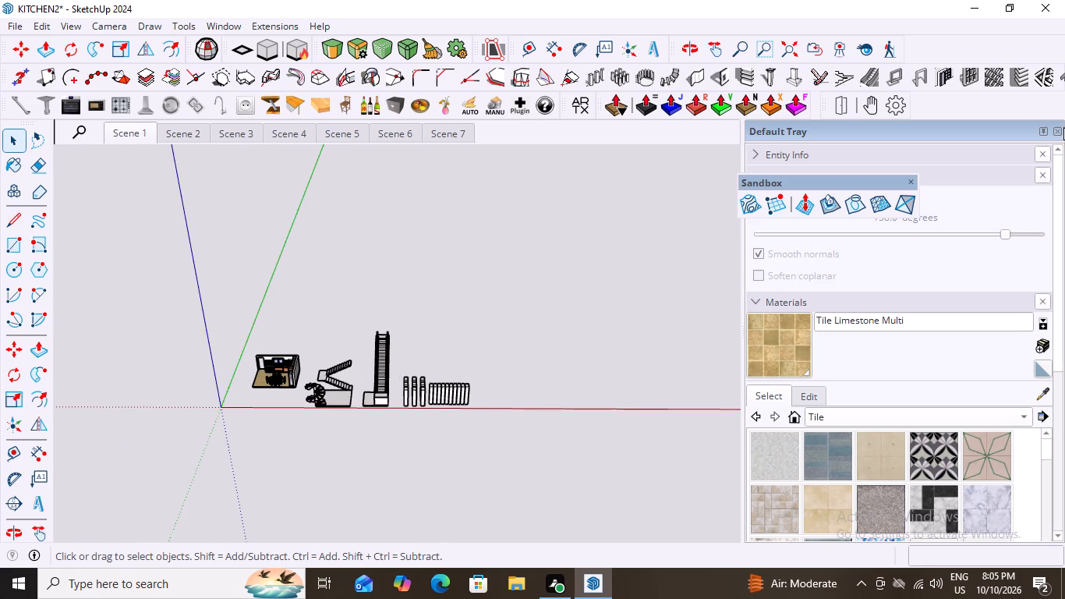
# Close the Default Tray.
pyautogui.click(1058, 130)
# Draw a ground rectangle of about 5538 x 2796 mm in the empty area beyond the row of slabs.
pyautogui.scroll(-3, 477, 385)
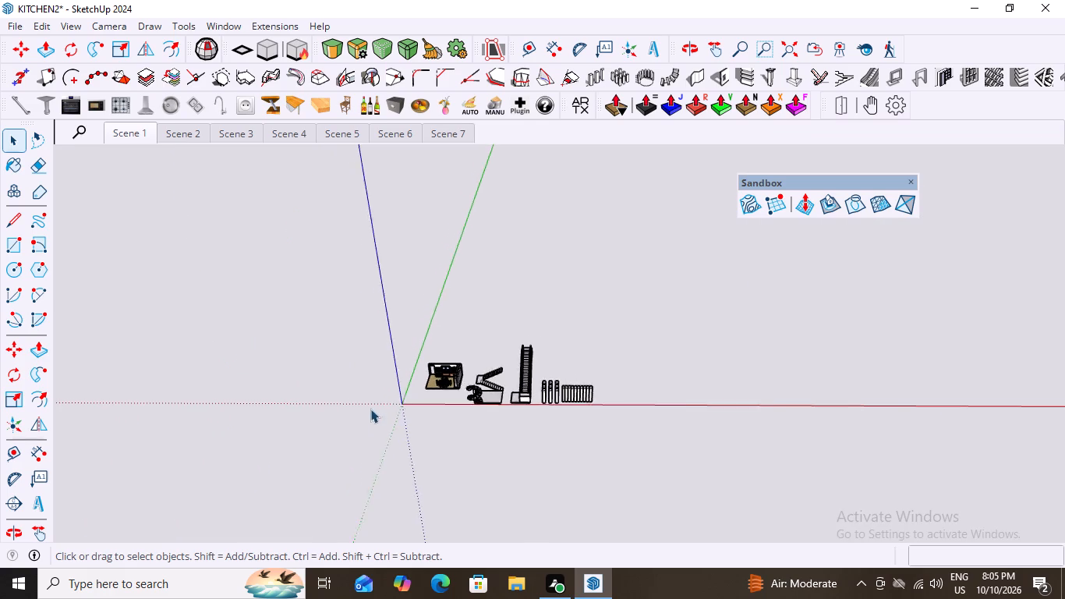
pyautogui.scroll(-5, 370, 409)
pyautogui.scroll(6, 736, 445)
pyautogui.moveTo(617, 455); pyautogui.dragTo(656, 470, button='middle')
pyautogui.moveTo(552, 478); pyautogui.dragTo(519, 487, button='middle')
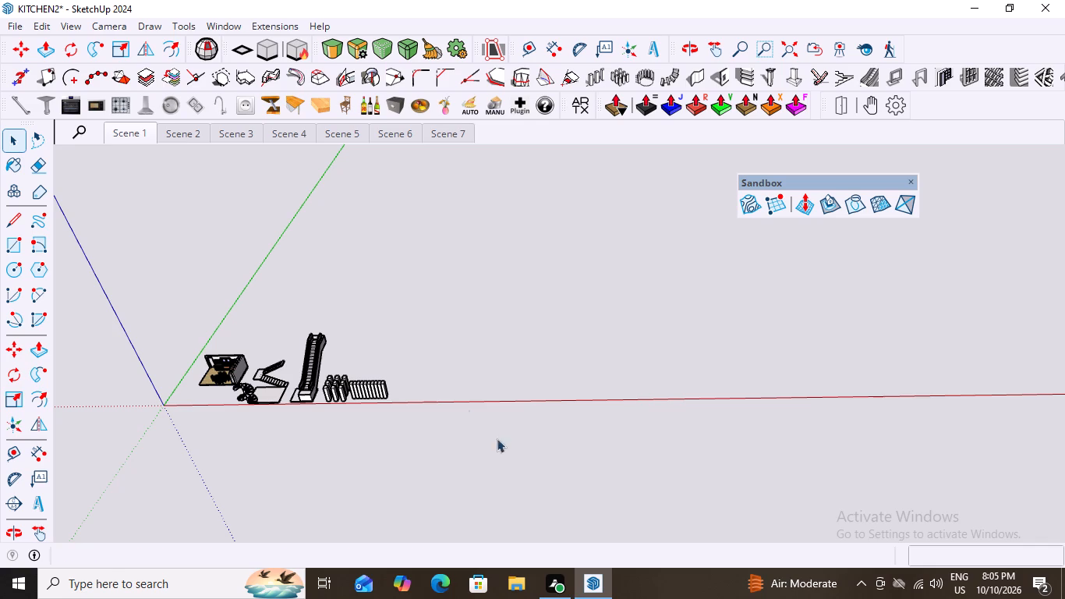
pyautogui.scroll(-5, 479, 365)
pyautogui.scroll(12, 410, 363)
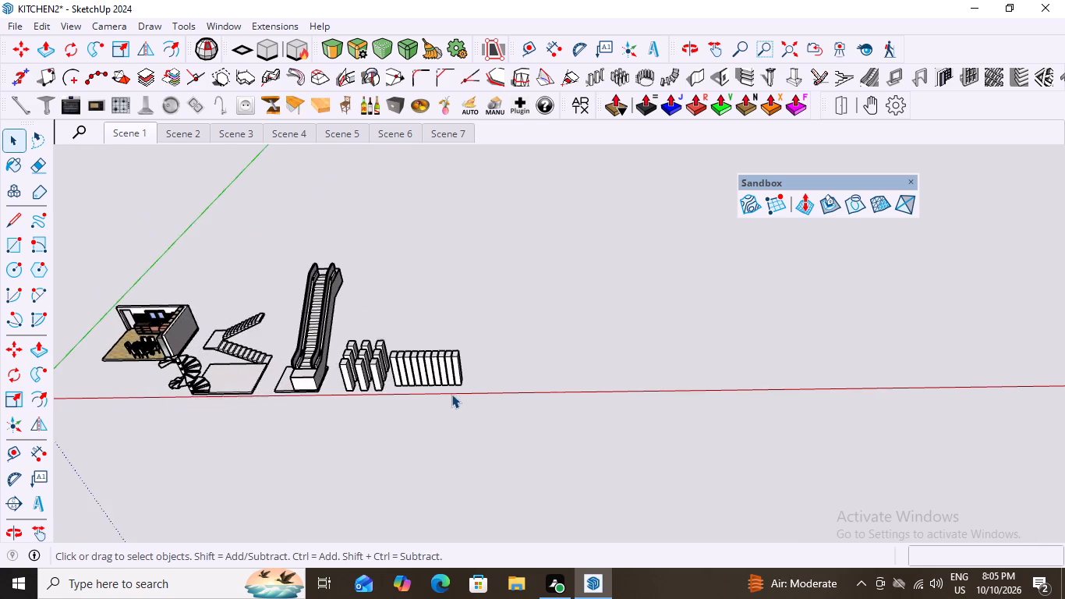
pyautogui.scroll(3, 451, 394)
pyautogui.scroll(-10, 317, 402)
pyautogui.scroll(1, 427, 415)
pyautogui.scroll(1, 491, 424)
pyautogui.middleClick(492, 424)
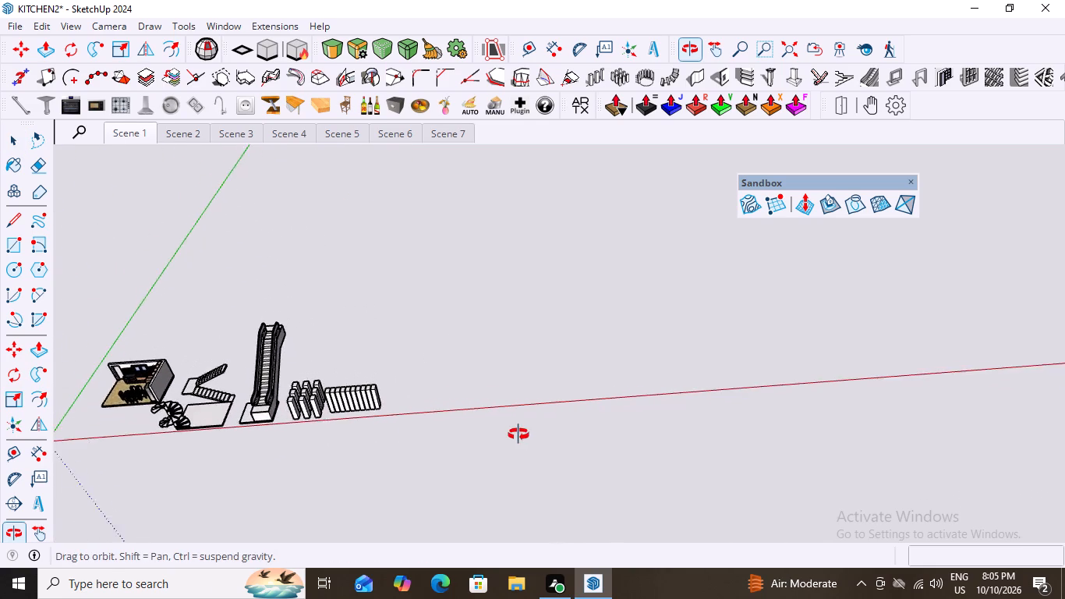
pyautogui.scroll(8, 349, 381)
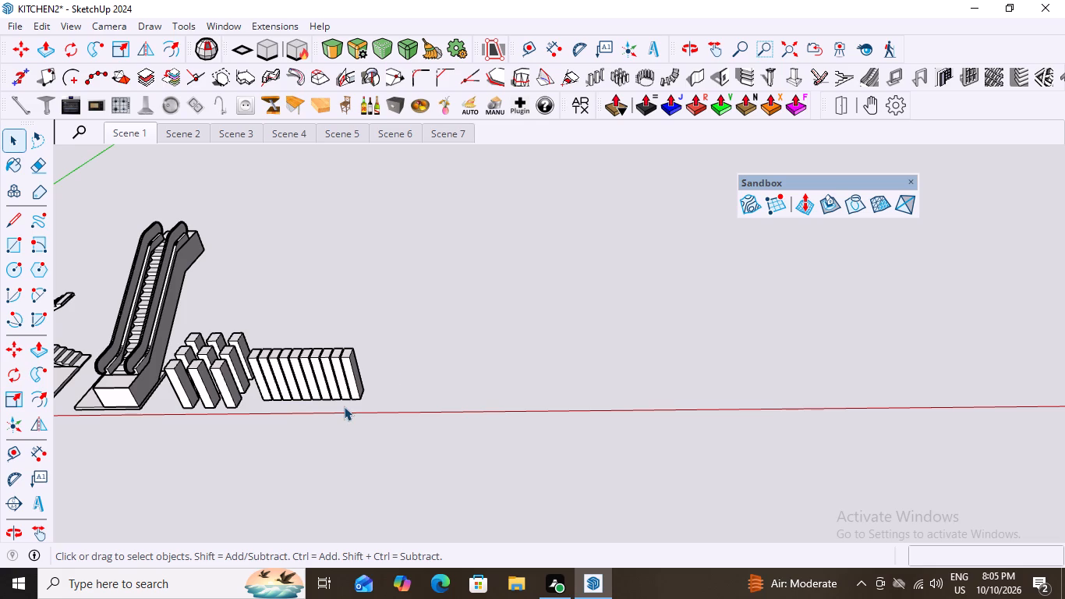
pyautogui.press('r')
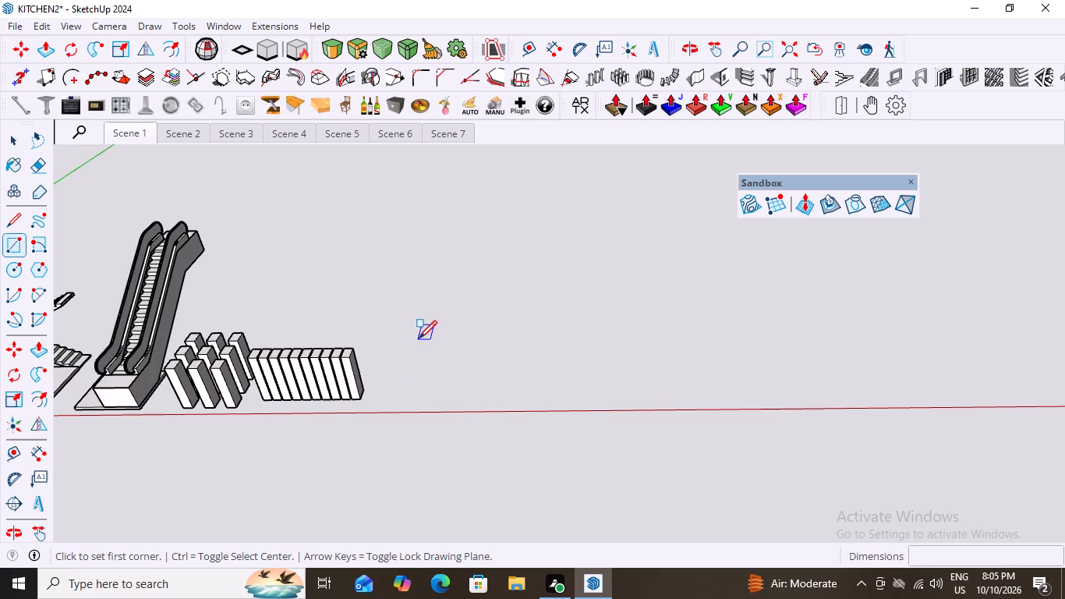
pyautogui.click(412, 368)
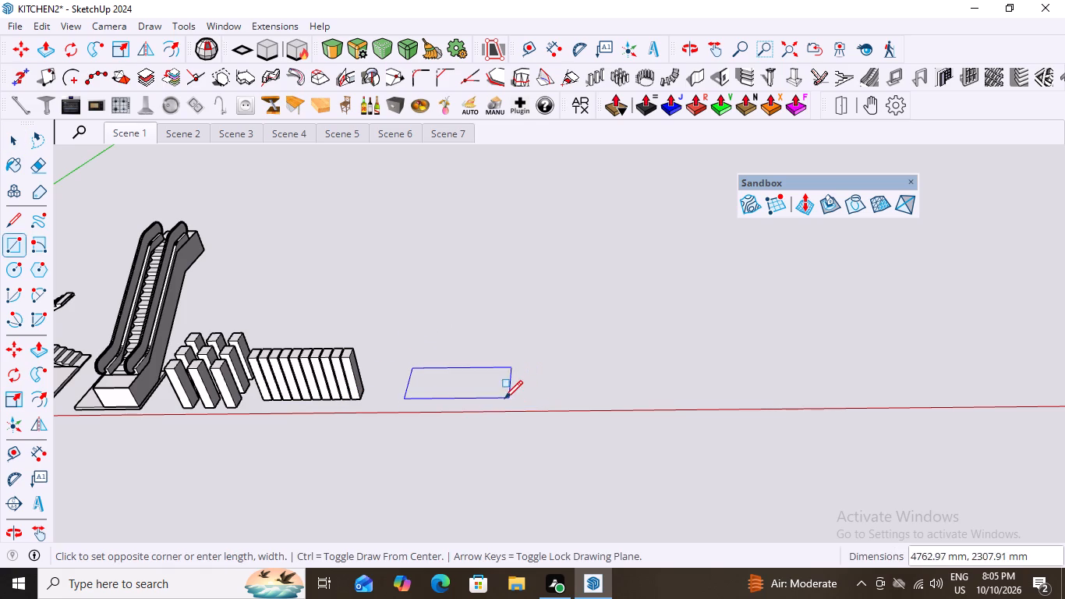
pyautogui.scroll(4, 536, 424)
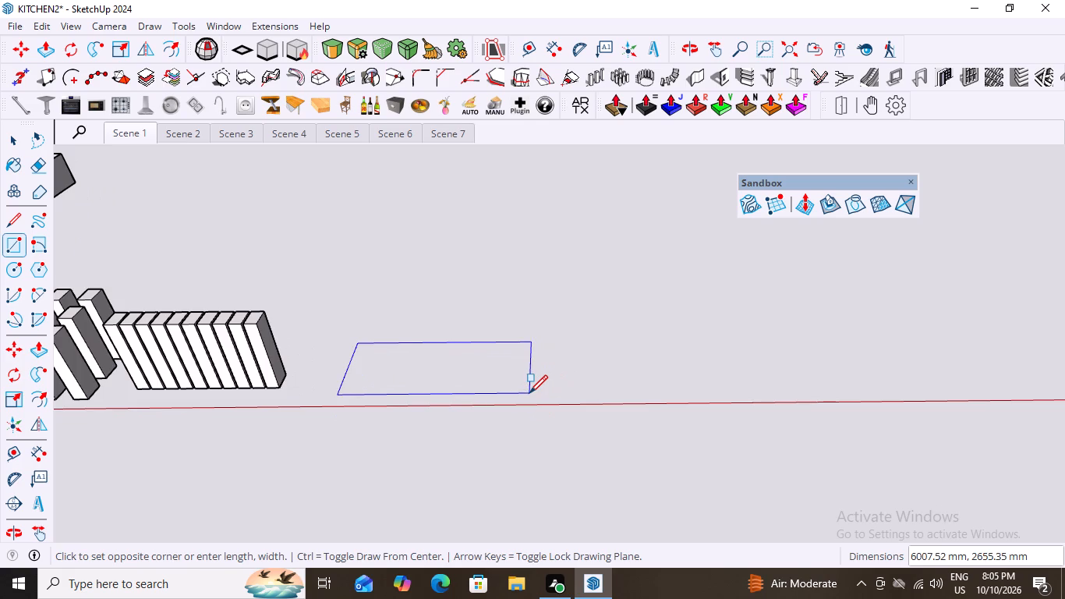
pyautogui.scroll(2, 529, 393)
pyautogui.click(511, 397)
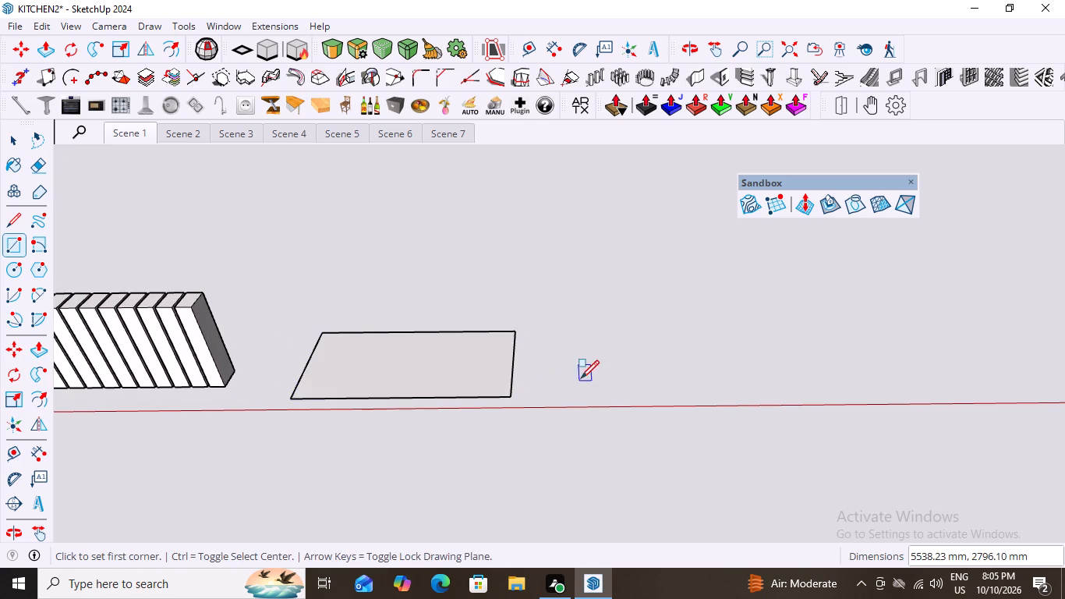
# Push/Pull the new ground rectangle upward about 1670 mm into a solid box.
pyautogui.press('space')
pyautogui.doubleClick(448, 378)
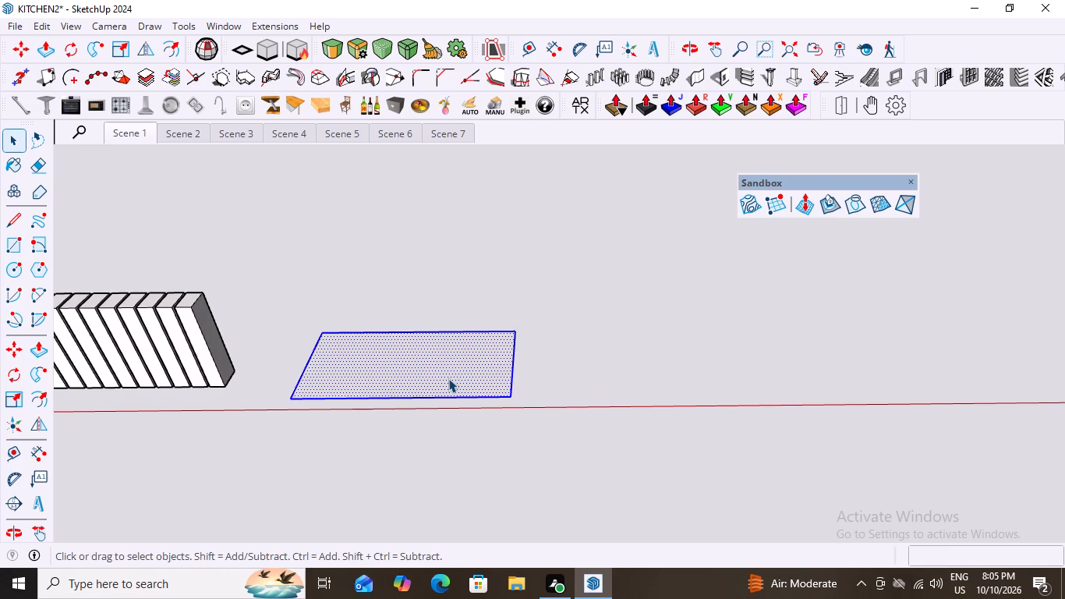
pyautogui.press('p')
pyautogui.click(451, 377)
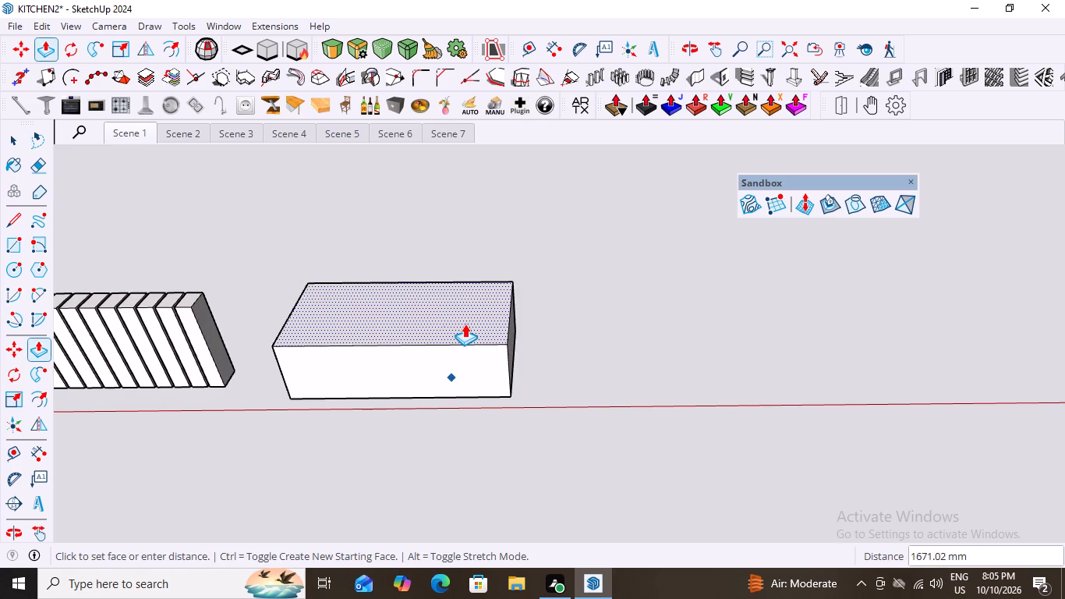
pyautogui.click(452, 326)
pyautogui.press('space')
pyautogui.click(563, 321)
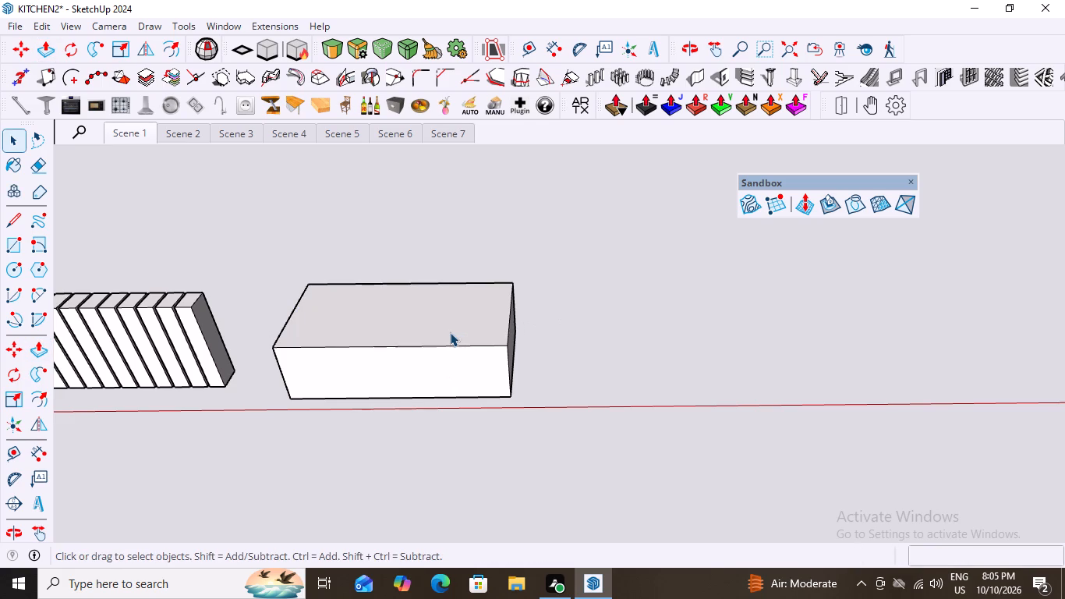
# Select all connected faces and edges of the new box and make them a group.
pyautogui.click(450, 332)
pyautogui.tripleClick(450, 332)
pyautogui.rightClick(449, 332)
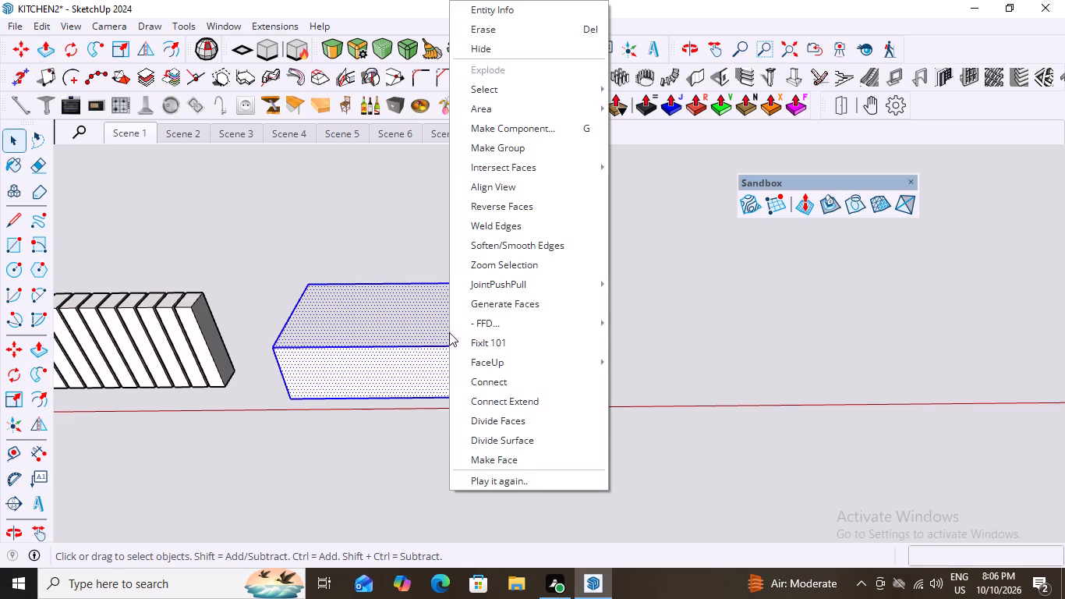
pyautogui.click(534, 147)
pyautogui.scroll(-5, 318, 301)
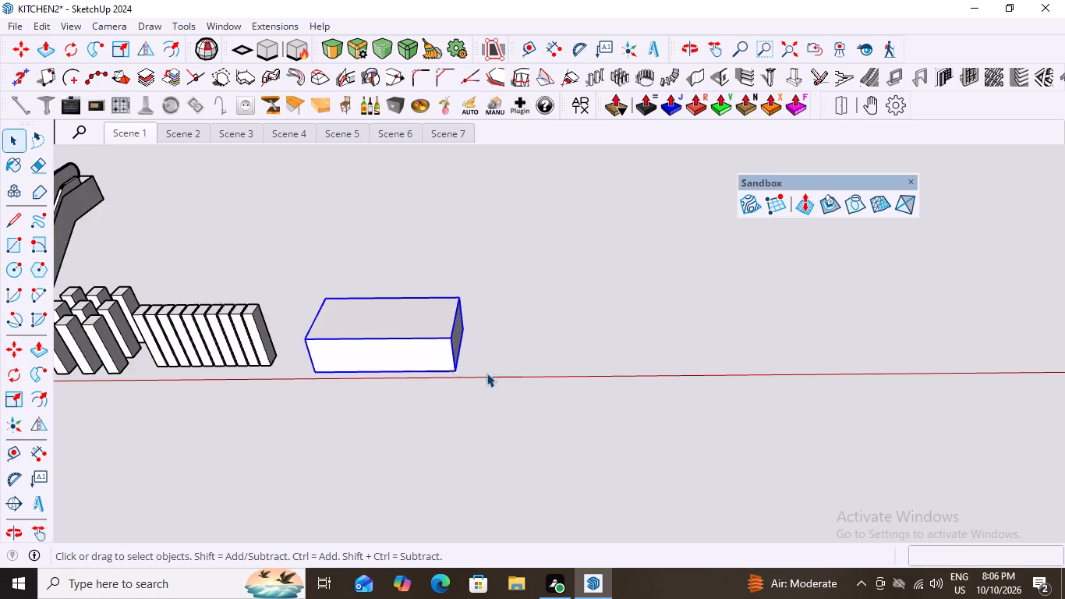
pyautogui.moveTo(540, 374); pyautogui.dragTo(380, 365, button='middle')
pyautogui.click(597, 225)
# Open the new box group for editing, close to its front vertical corner farthest from the slabs.
pyautogui.moveTo(430, 344); pyautogui.dragTo(508, 342, button='middle')
pyautogui.scroll(2, 497, 323)
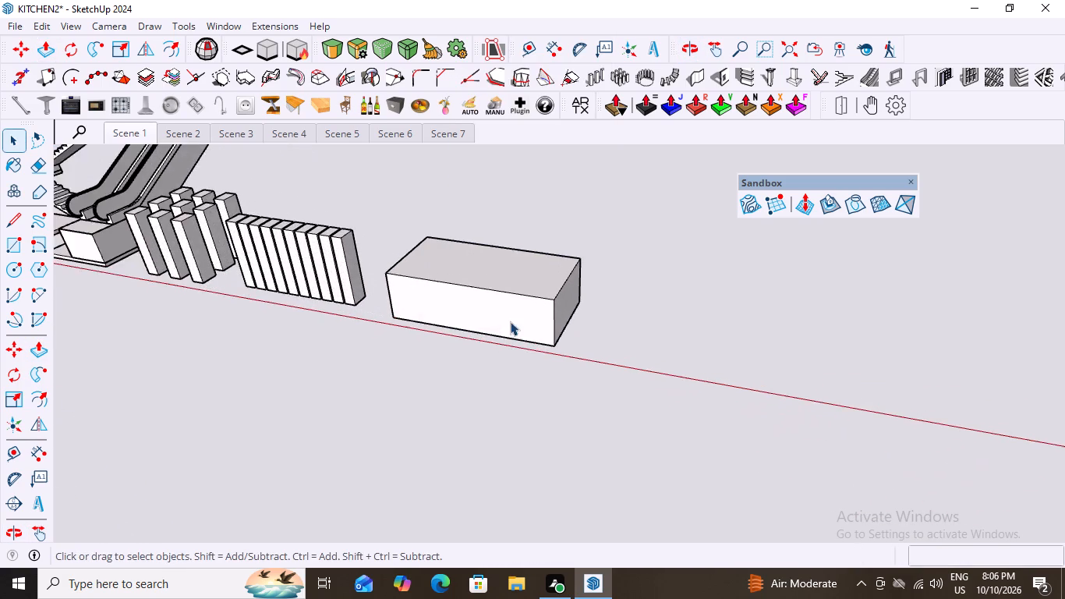
pyautogui.scroll(3, 510, 321)
pyautogui.click(561, 323)
pyautogui.scroll(-2, 447, 374)
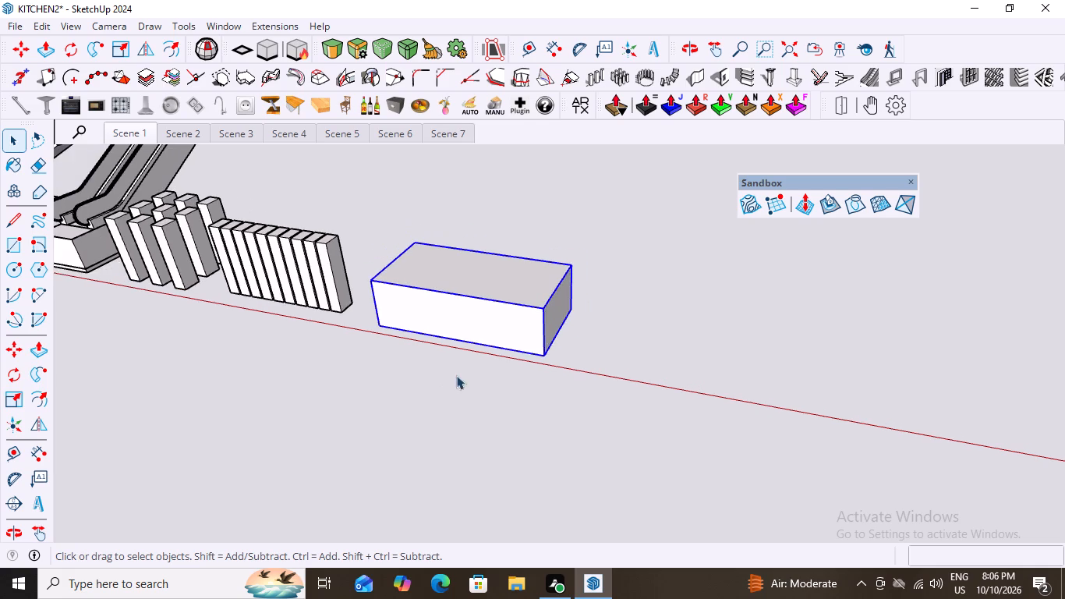
pyautogui.scroll(2, 685, 328)
pyautogui.click(672, 331)
pyautogui.scroll(4, 512, 342)
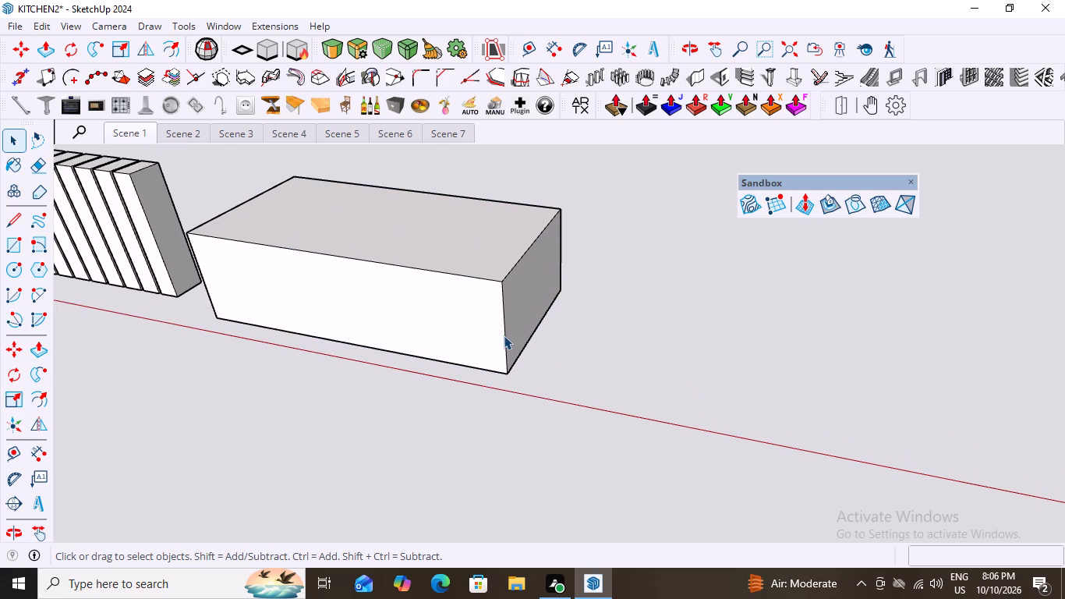
pyautogui.click(504, 335)
pyautogui.scroll(3, 504, 335)
pyautogui.doubleClick(504, 335)
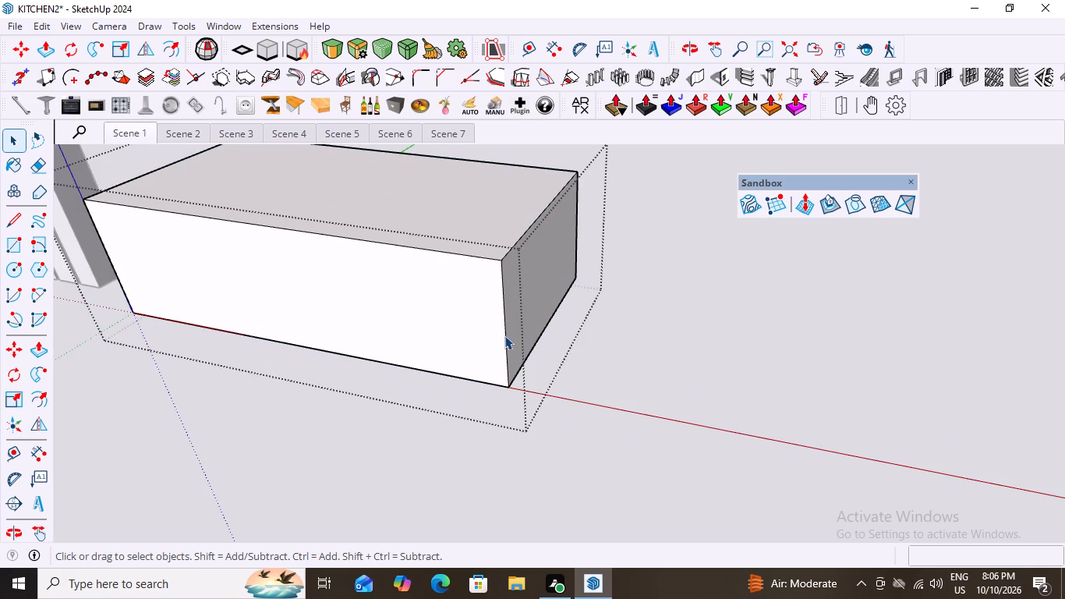
# Bevel the box's front vertical corner edge farthest from the slabs with an offset of about 1244 mm and 6 segments.
pyautogui.click(503, 331)
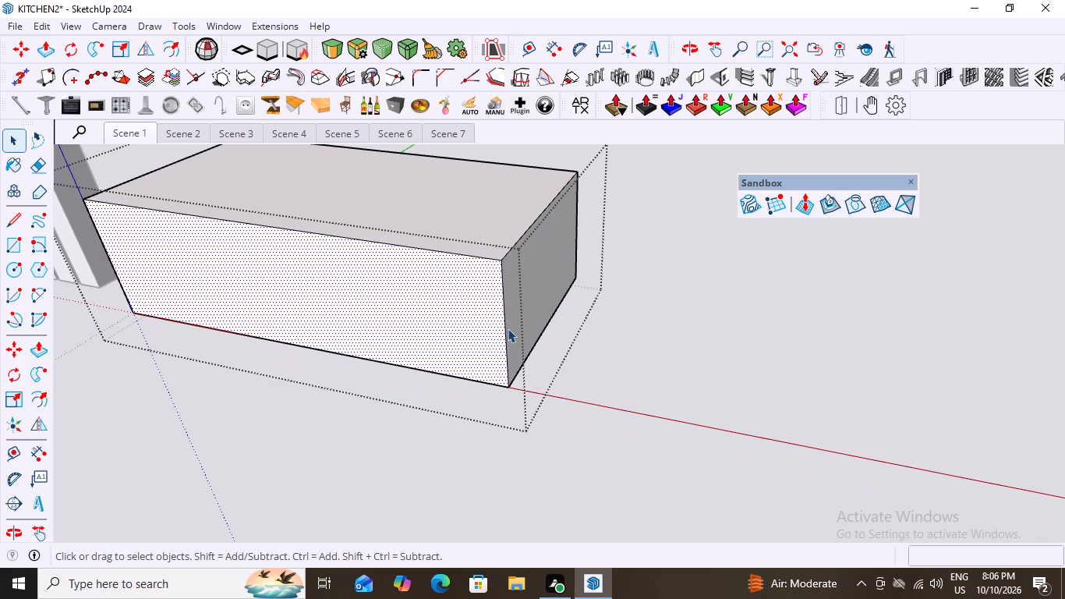
pyautogui.click(506, 324)
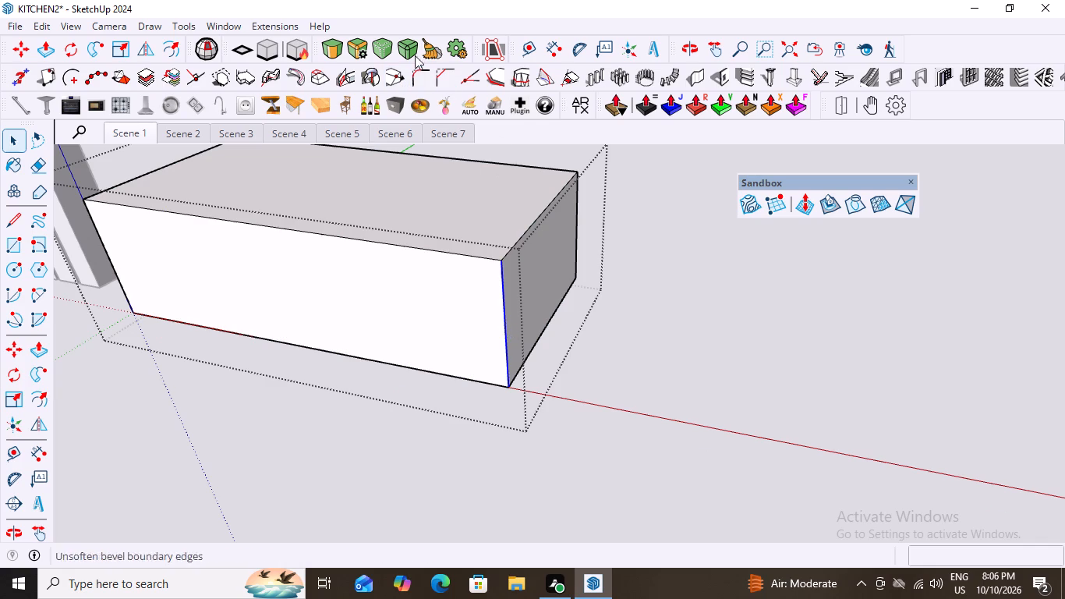
pyautogui.click(328, 50)
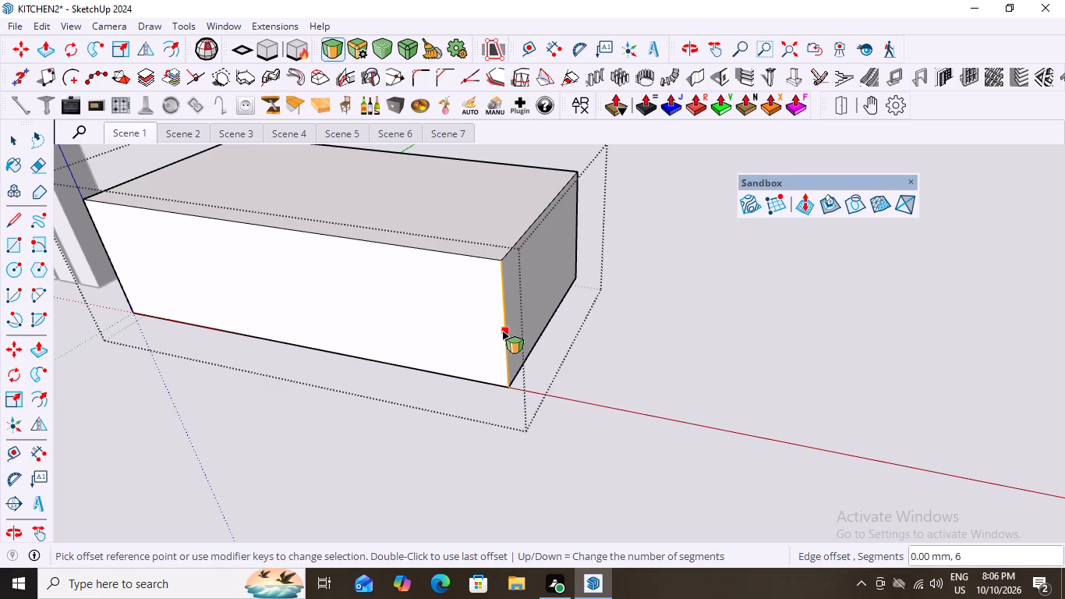
pyautogui.click(504, 332)
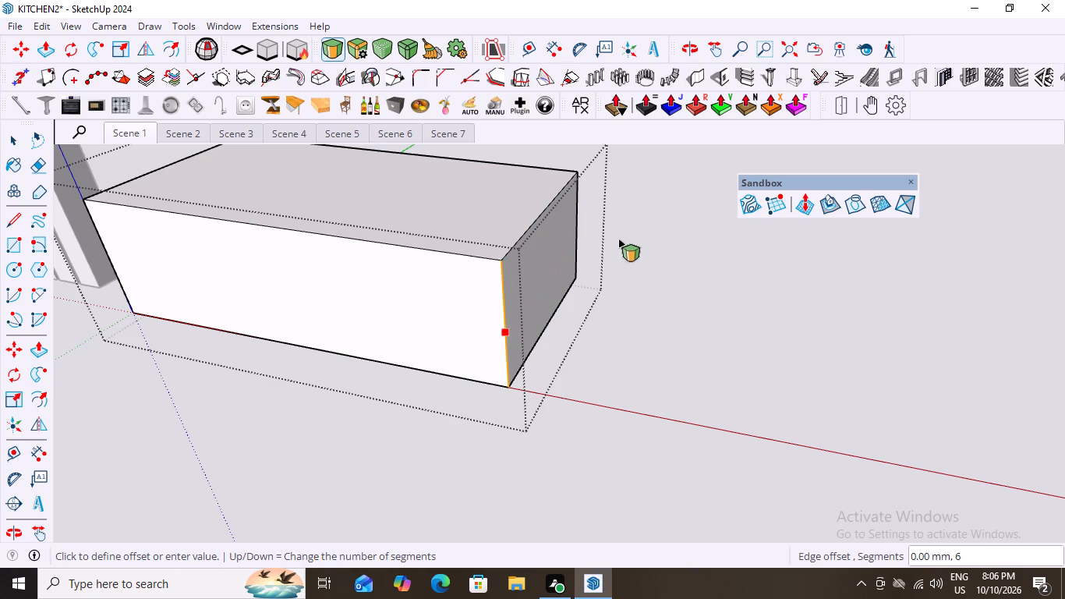
pyautogui.moveTo(501, 371); pyautogui.dragTo(617, 416, button='middle')
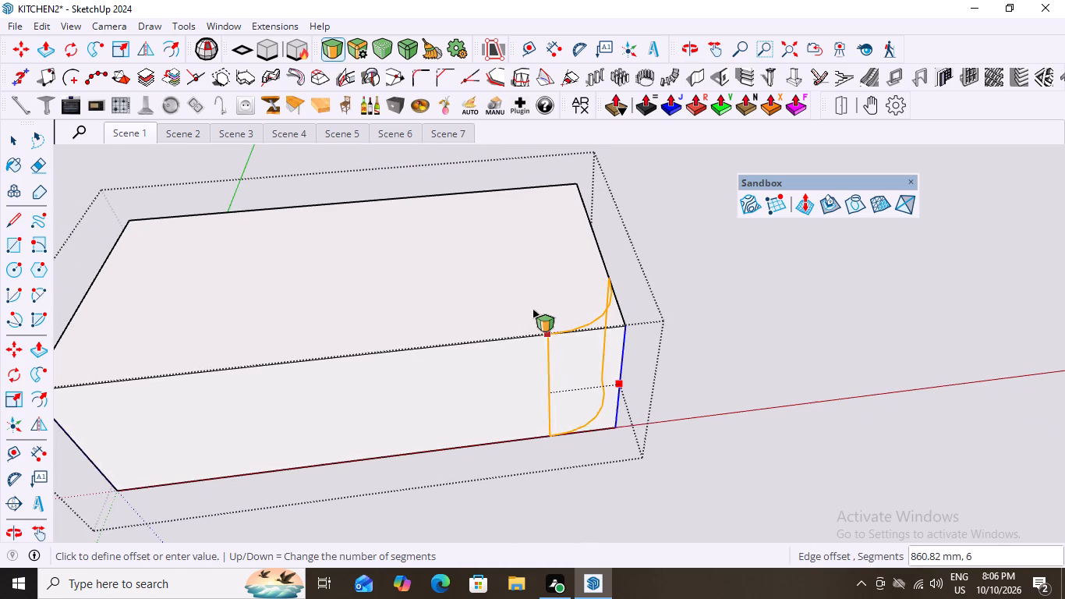
pyautogui.click(495, 289)
pyautogui.scroll(-7, 413, 311)
pyautogui.scroll(-2, 617, 370)
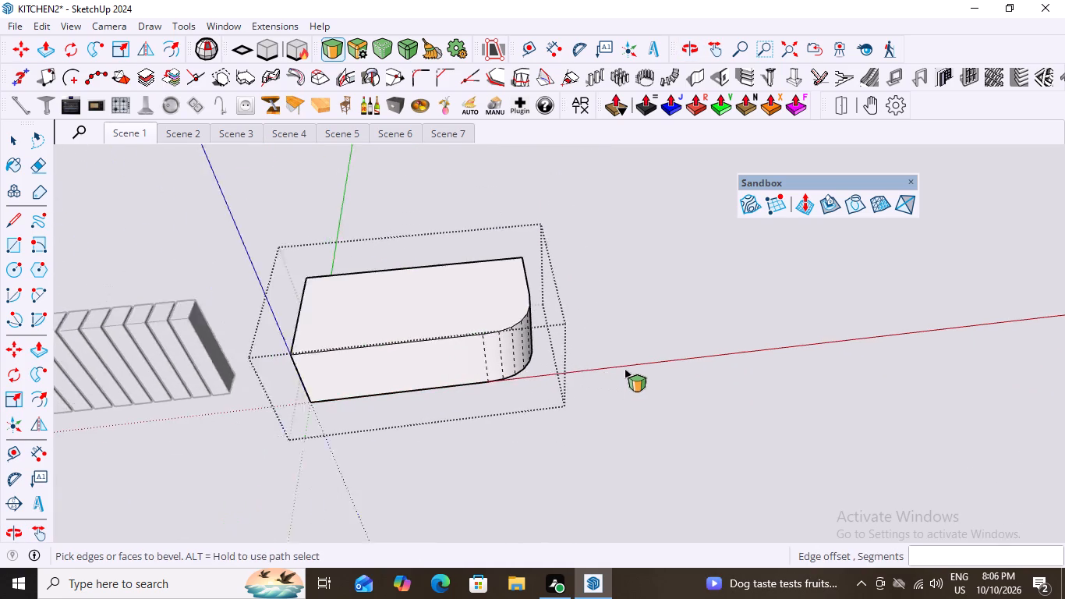
pyautogui.scroll(-10, 624, 369)
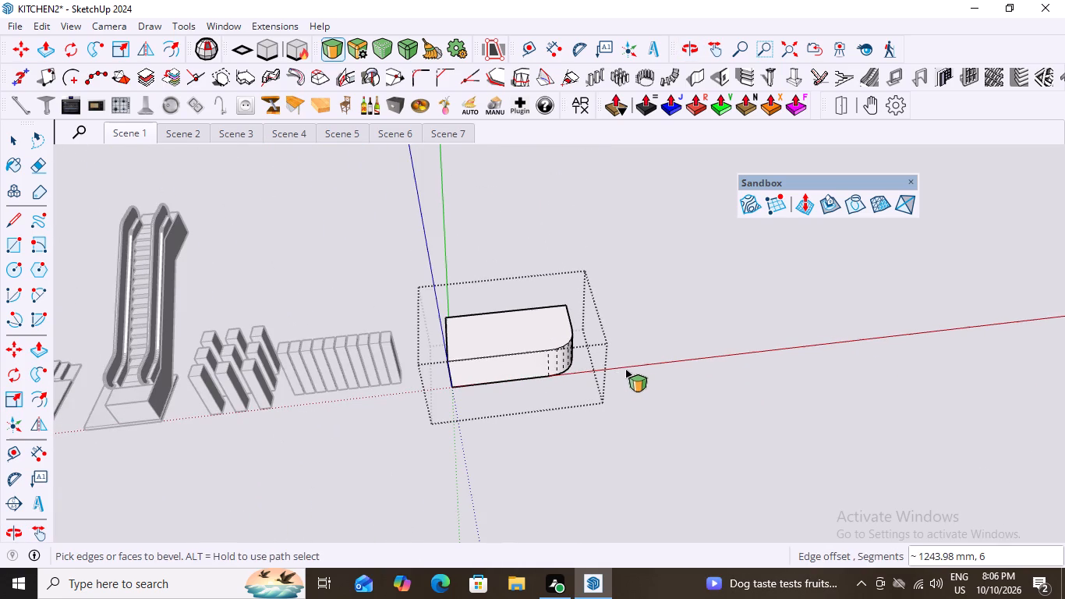
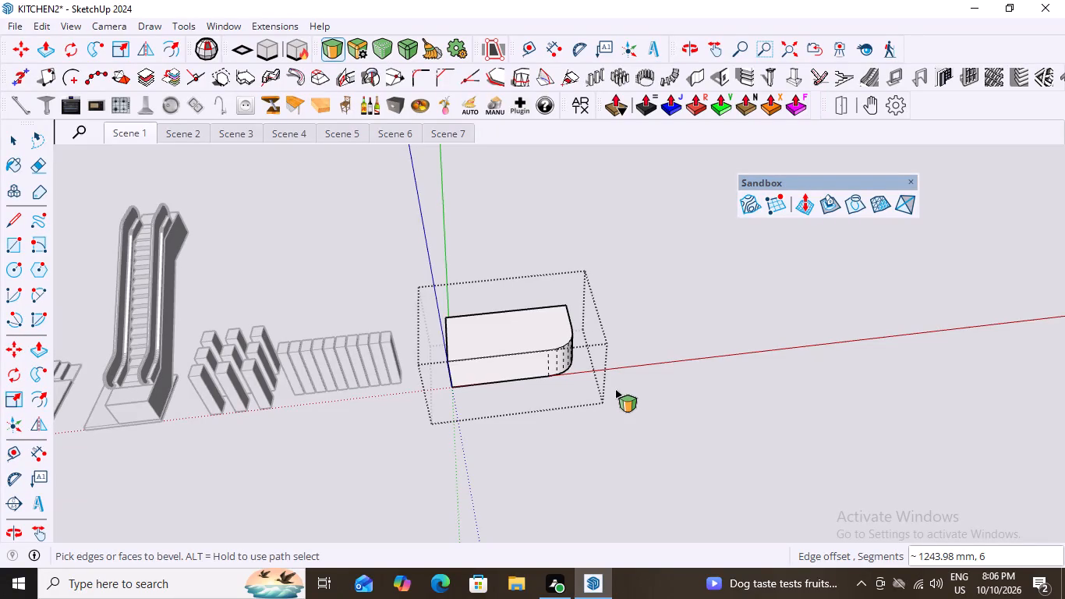
# Check the newly bevelled corner from several sides and close the box group.
pyautogui.scroll(3, 550, 437)
pyautogui.scroll(-5, 575, 428)
pyautogui.moveTo(654, 399); pyautogui.dragTo(617, 406, button='middle')
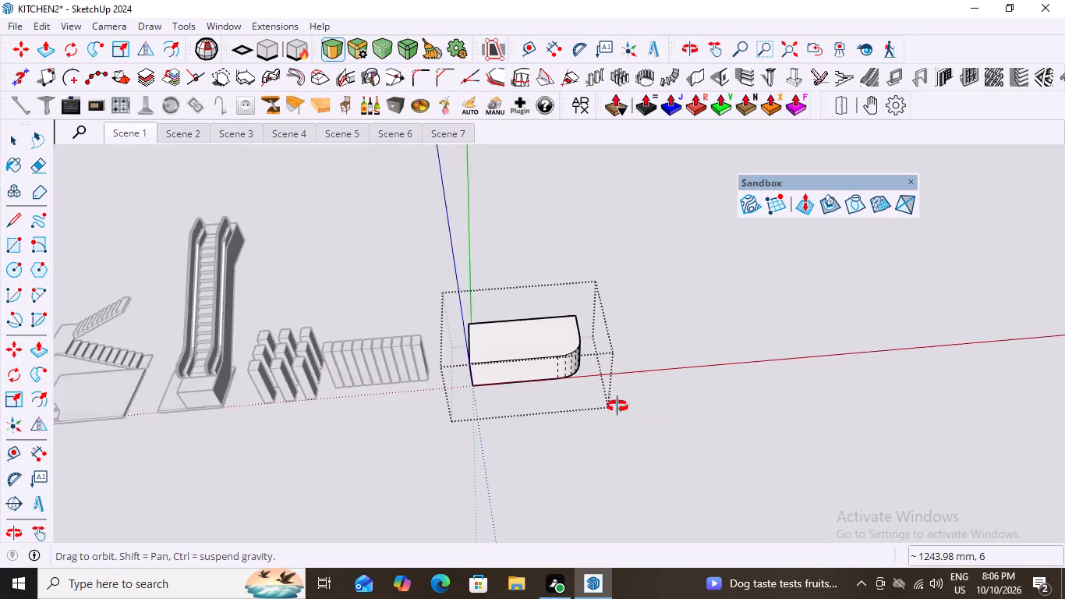
pyautogui.moveTo(617, 406); pyautogui.dragTo(591, 403, button='middle')
pyautogui.scroll(3, 591, 403)
pyautogui.scroll(-3, 490, 418)
pyautogui.moveTo(500, 421); pyautogui.dragTo(516, 427, button='middle')
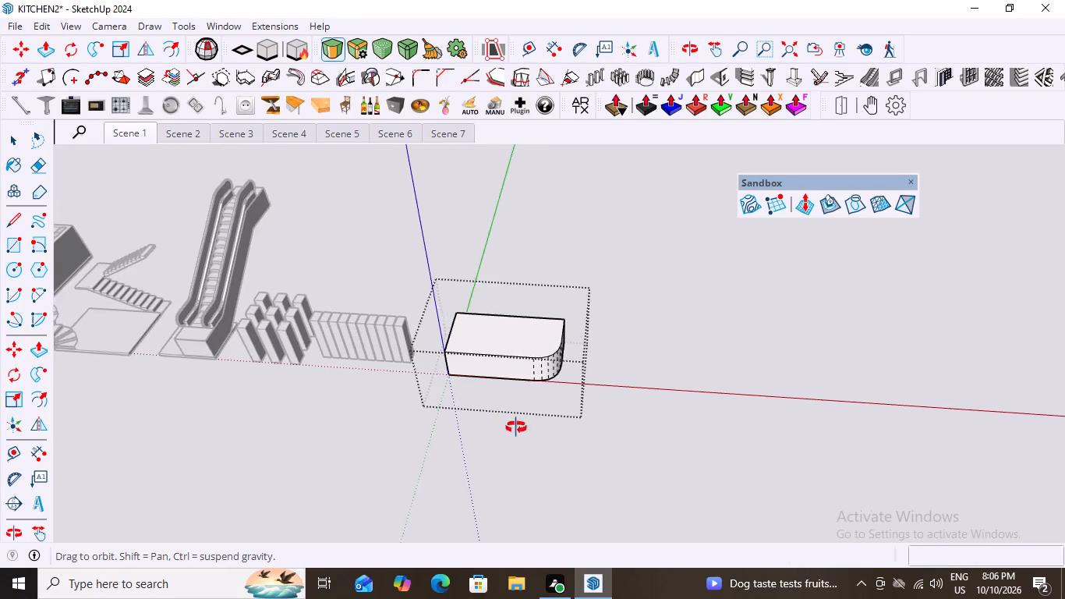
pyautogui.moveTo(516, 427); pyautogui.dragTo(600, 426, button='middle')
pyautogui.scroll(6, 501, 427)
pyautogui.scroll(-6, 448, 441)
pyautogui.moveTo(534, 460); pyautogui.dragTo(490, 451, button='middle')
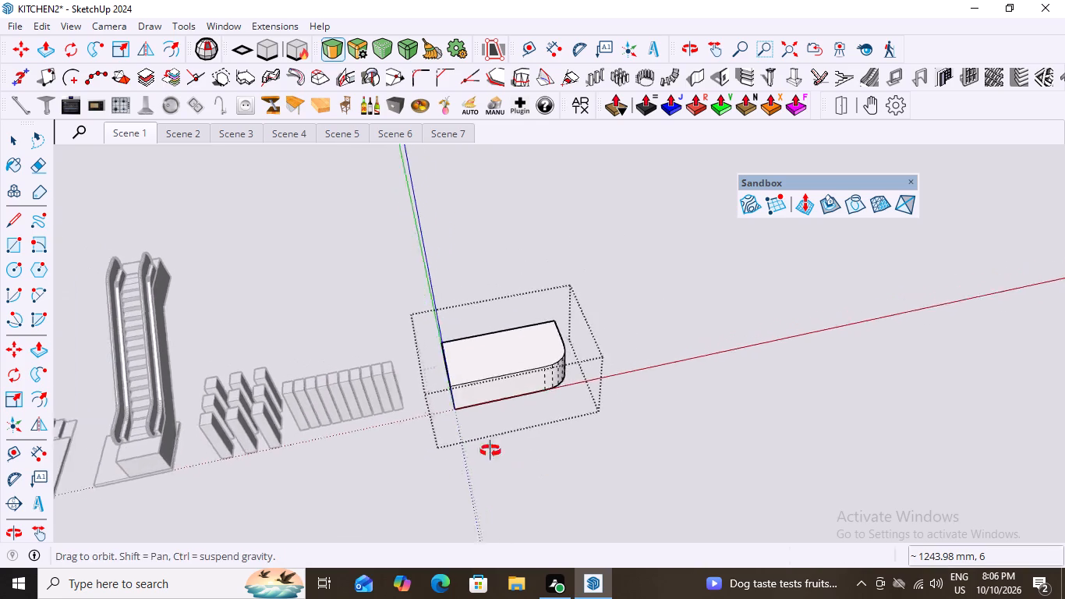
pyautogui.moveTo(490, 451); pyautogui.dragTo(450, 427, button='middle')
pyautogui.scroll(5, 668, 367)
pyautogui.press('space')
pyautogui.click(673, 351)
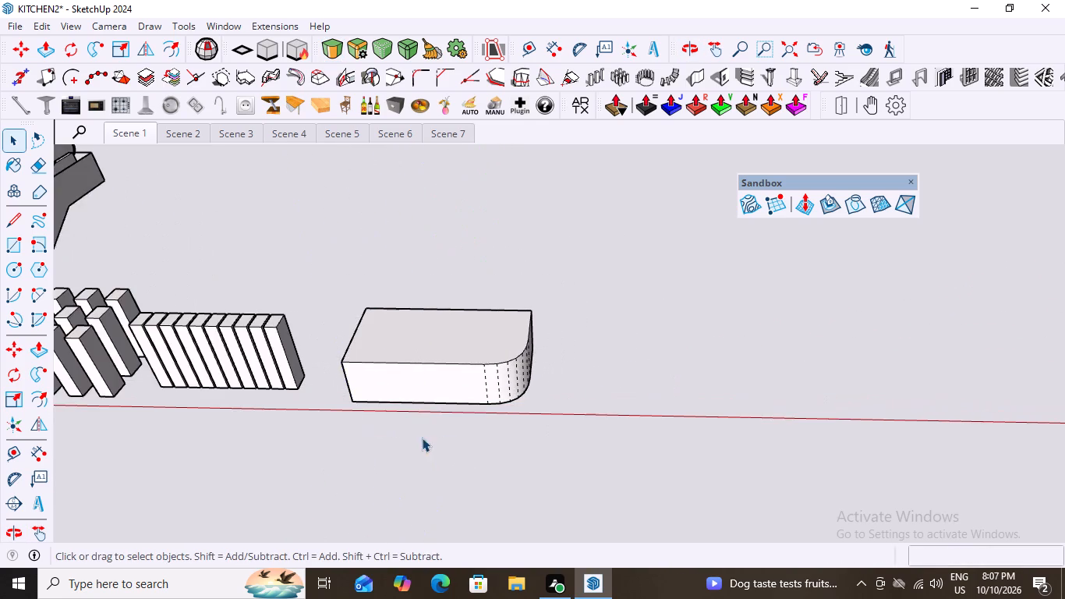
# Open the box group for editing, close to its front vertical corner nearest the slabs.
pyautogui.scroll(-3, 446, 433)
pyautogui.moveTo(452, 420); pyautogui.dragTo(561, 444, button='middle')
pyautogui.scroll(5, 417, 467)
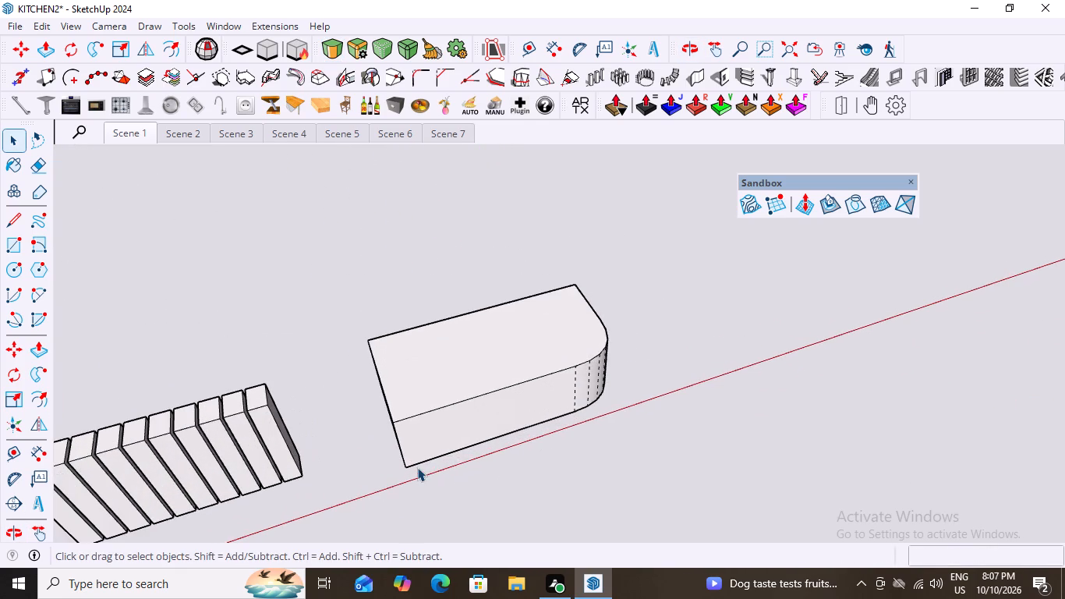
pyautogui.scroll(3, 400, 462)
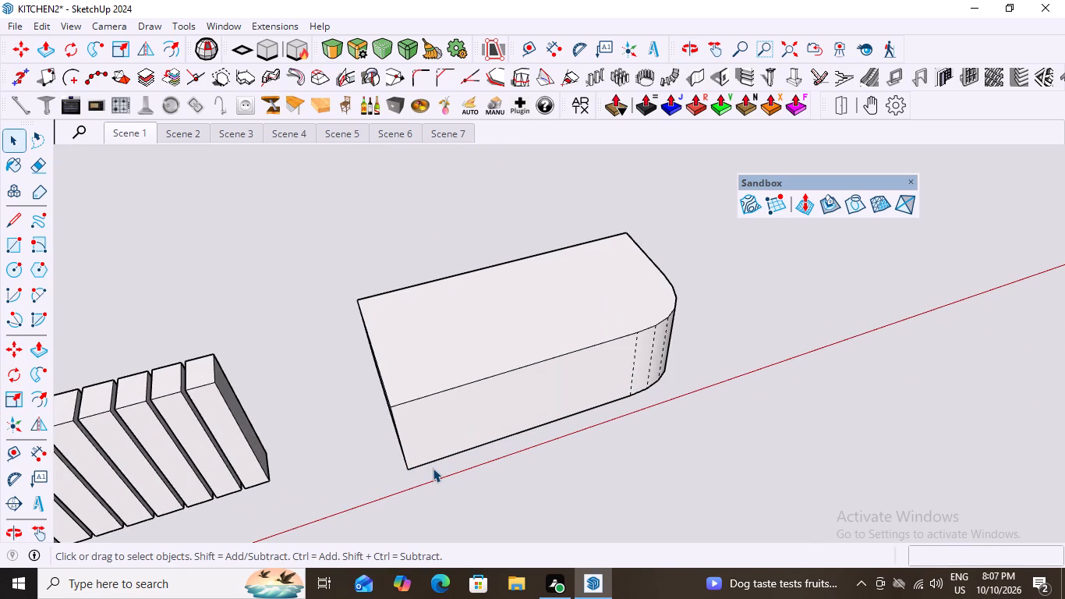
pyautogui.moveTo(419, 468); pyautogui.dragTo(397, 462, button='middle')
pyautogui.middleClick(397, 462)
pyautogui.scroll(3, 401, 458)
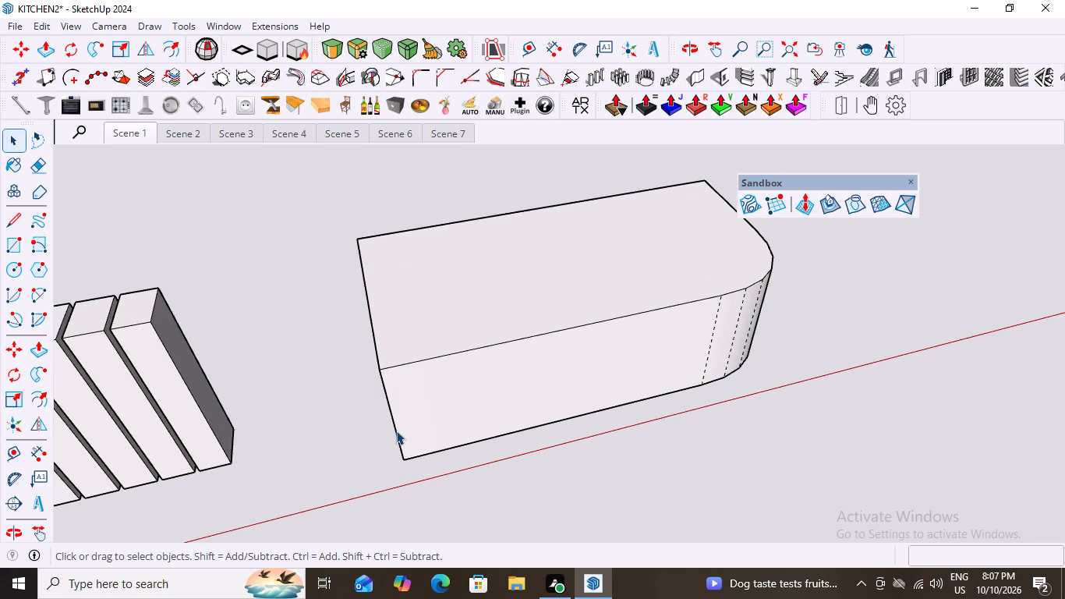
pyautogui.click(396, 431)
pyautogui.click(327, 242)
pyautogui.scroll(-4, 401, 455)
pyautogui.moveTo(490, 407); pyautogui.dragTo(529, 356, button='middle')
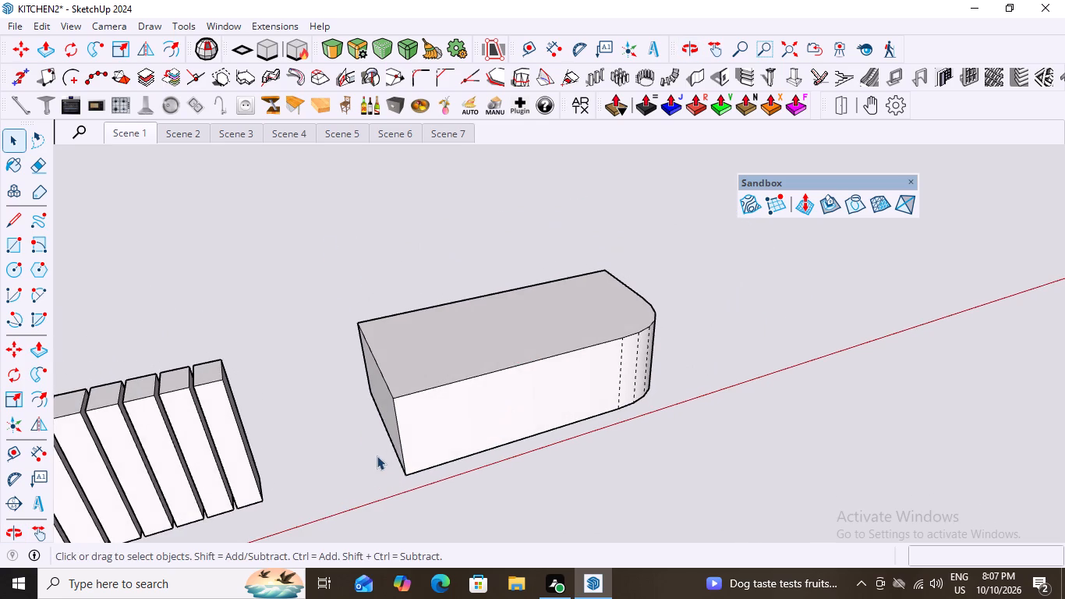
pyautogui.moveTo(446, 442); pyautogui.dragTo(453, 440, button='middle')
pyautogui.scroll(5, 392, 471)
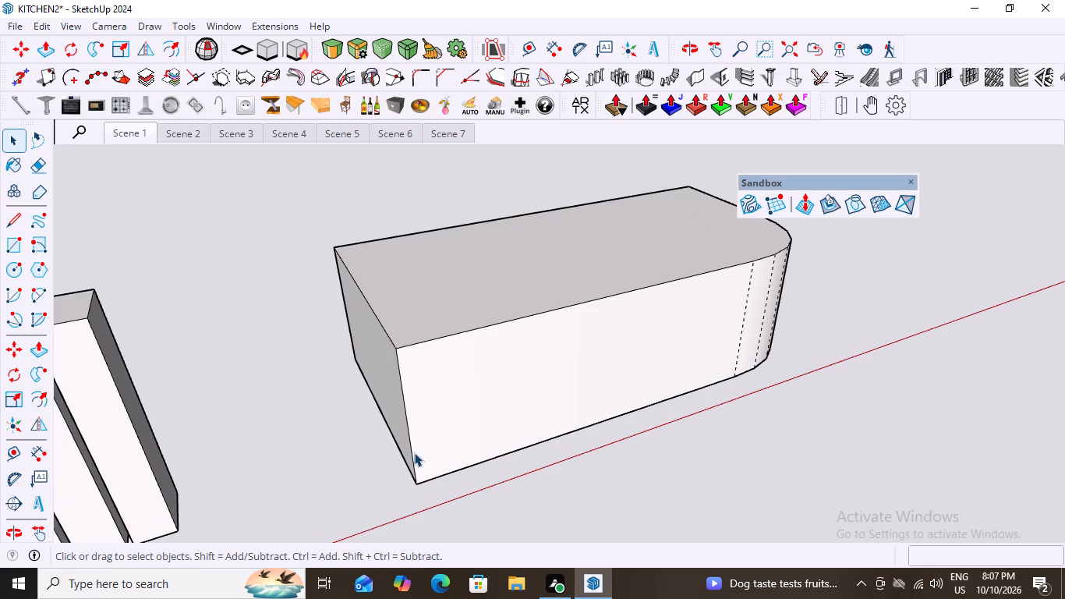
pyautogui.click(414, 452)
pyautogui.click(408, 445)
pyautogui.doubleClick(408, 445)
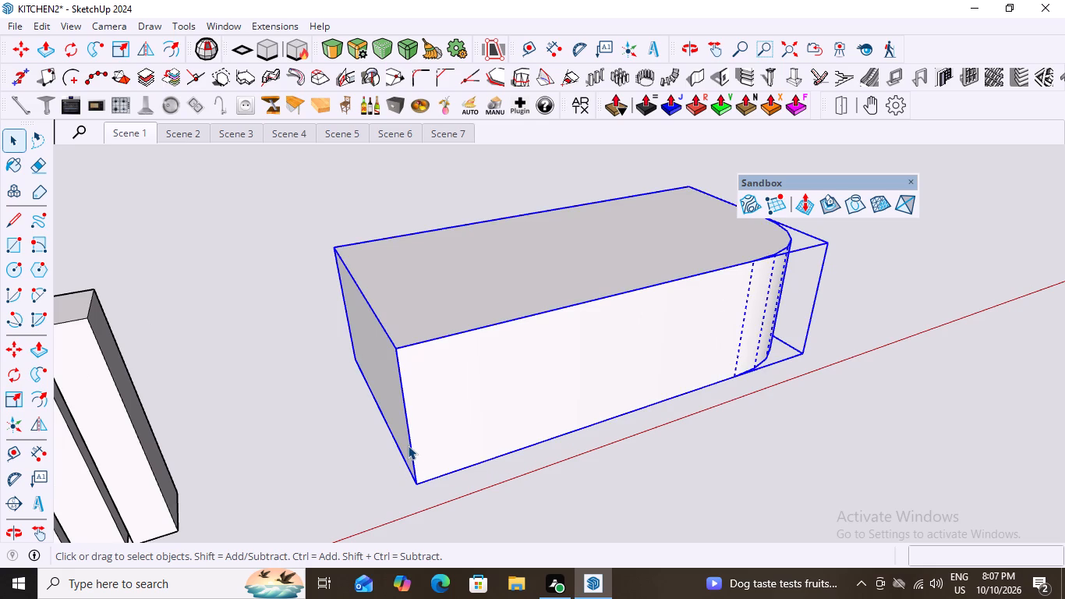
# Bevel the box's front vertical corner edge nearest the slabs with an offset of about 951 mm and 6 segments, and close the group.
pyautogui.click(408, 435)
pyautogui.scroll(-3, 362, 465)
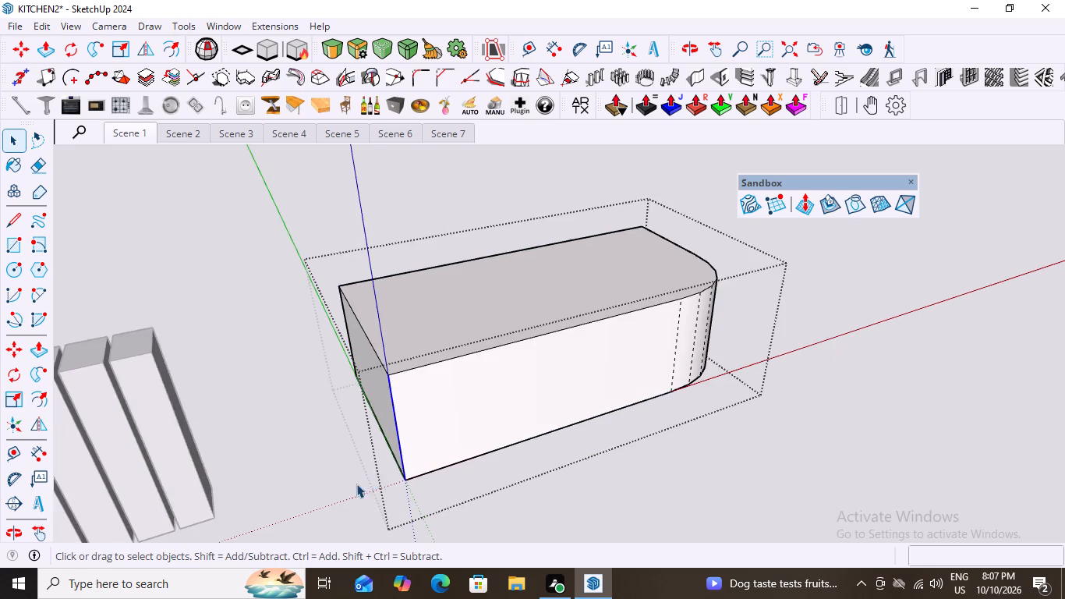
pyautogui.moveTo(356, 484); pyautogui.dragTo(448, 443, button='middle')
pyautogui.scroll(5, 400, 479)
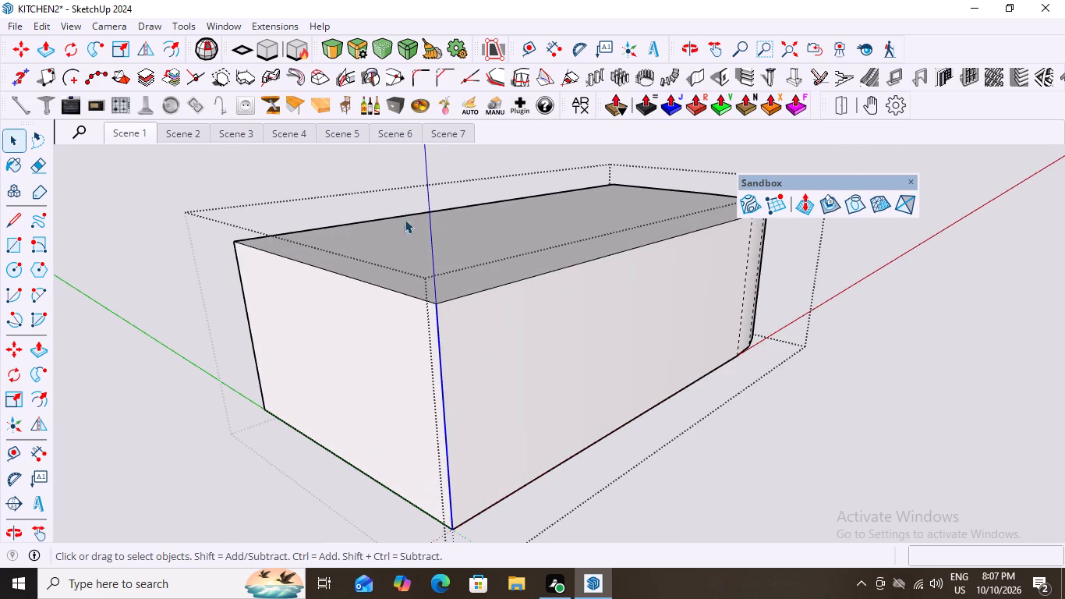
pyautogui.click(328, 49)
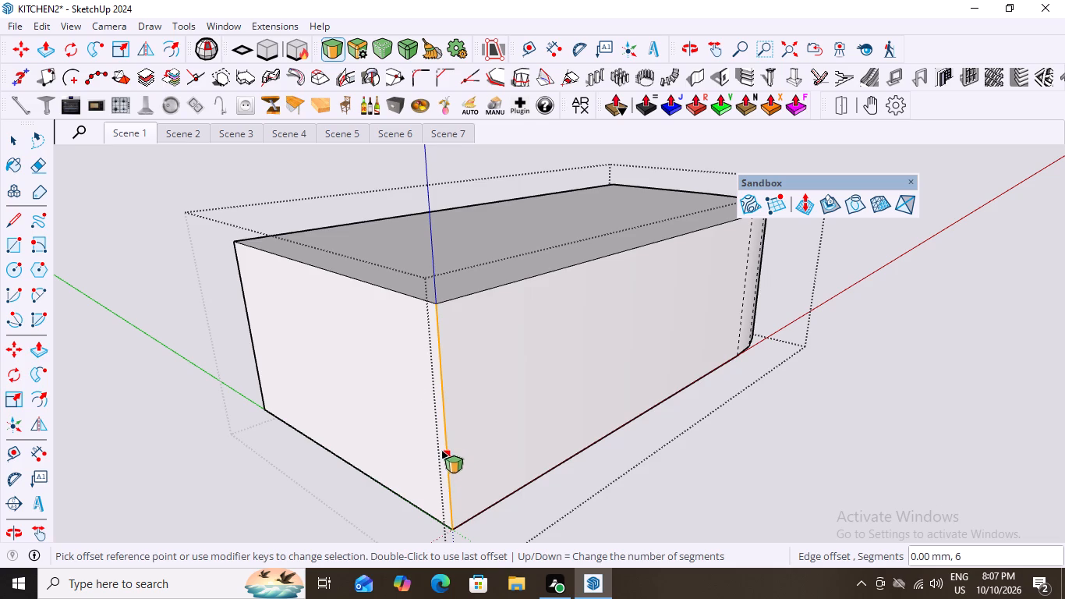
pyautogui.click(444, 441)
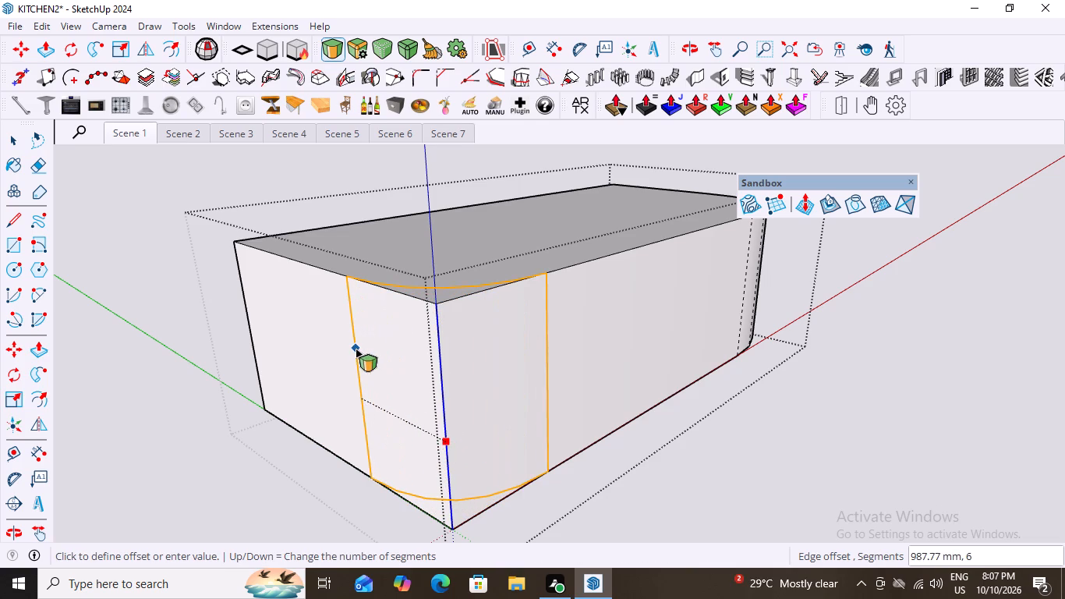
pyautogui.click(360, 365)
pyautogui.scroll(-7, 351, 445)
pyautogui.moveTo(636, 412); pyautogui.dragTo(470, 497, button='middle')
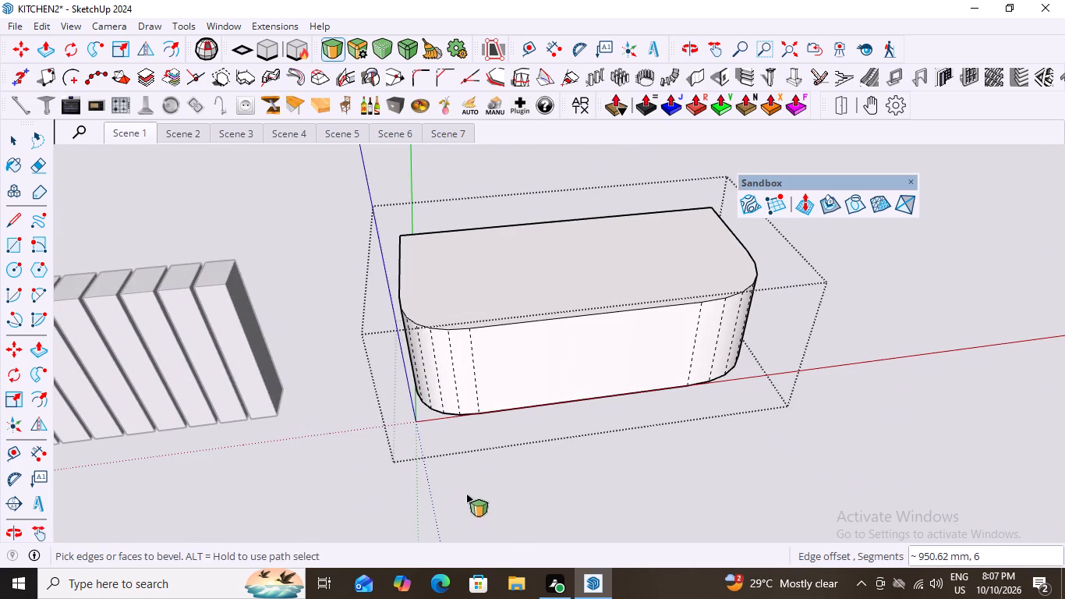
pyautogui.press('space')
pyautogui.click(535, 477)
# Reopen the box group for editing, close to its back vertical corner farthest from the slabs.
pyautogui.scroll(-6, 378, 484)
pyautogui.moveTo(668, 416); pyautogui.dragTo(375, 415, button='middle')
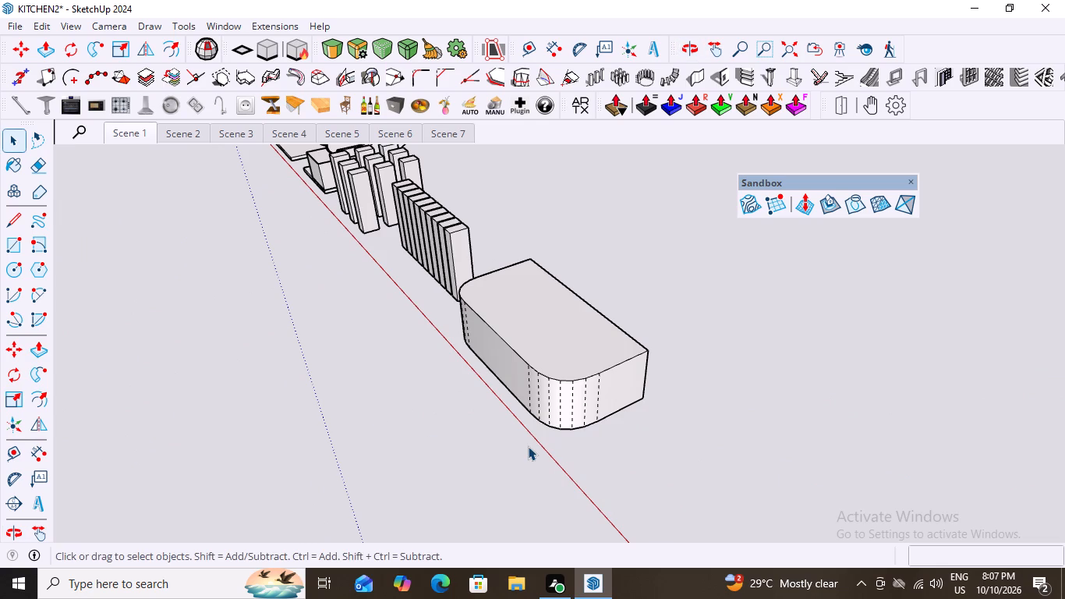
pyautogui.scroll(-3, 520, 454)
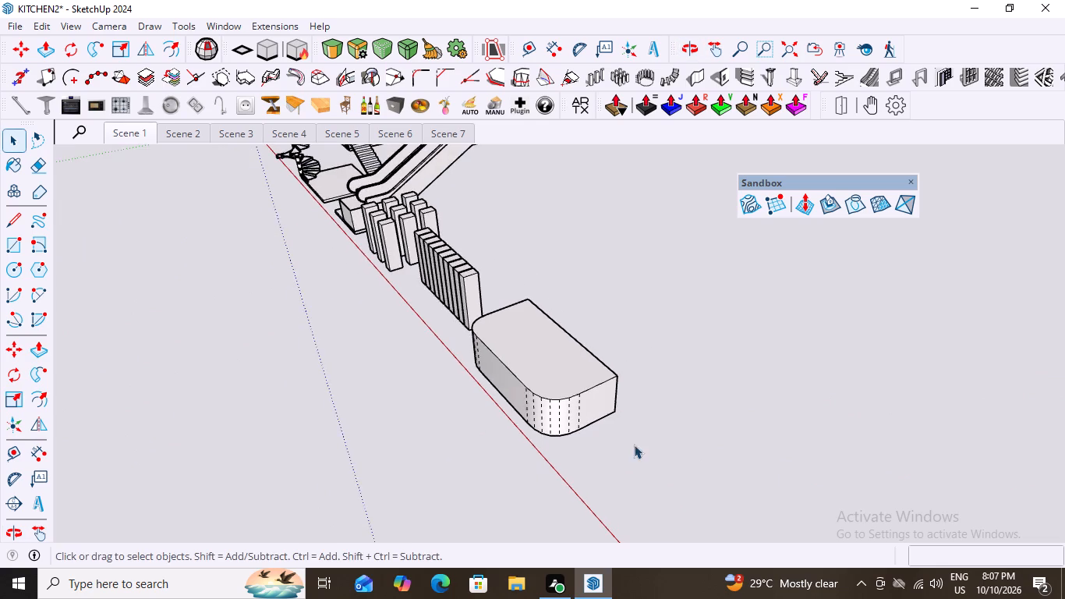
pyautogui.moveTo(633, 445); pyautogui.dragTo(423, 480, button='middle')
pyautogui.scroll(6, 430, 388)
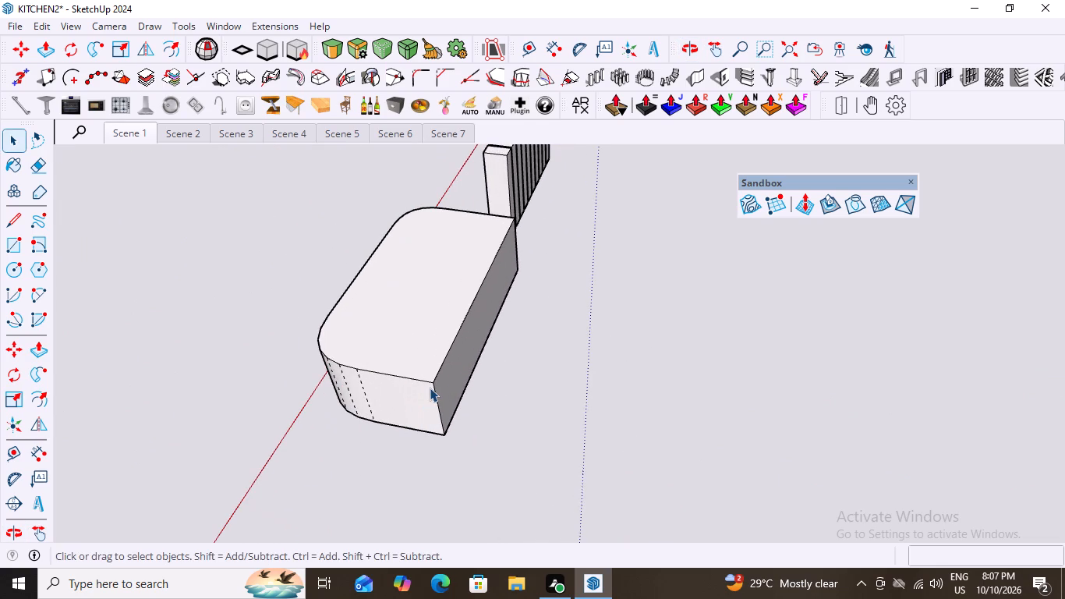
pyautogui.click(437, 410)
pyautogui.scroll(2, 437, 410)
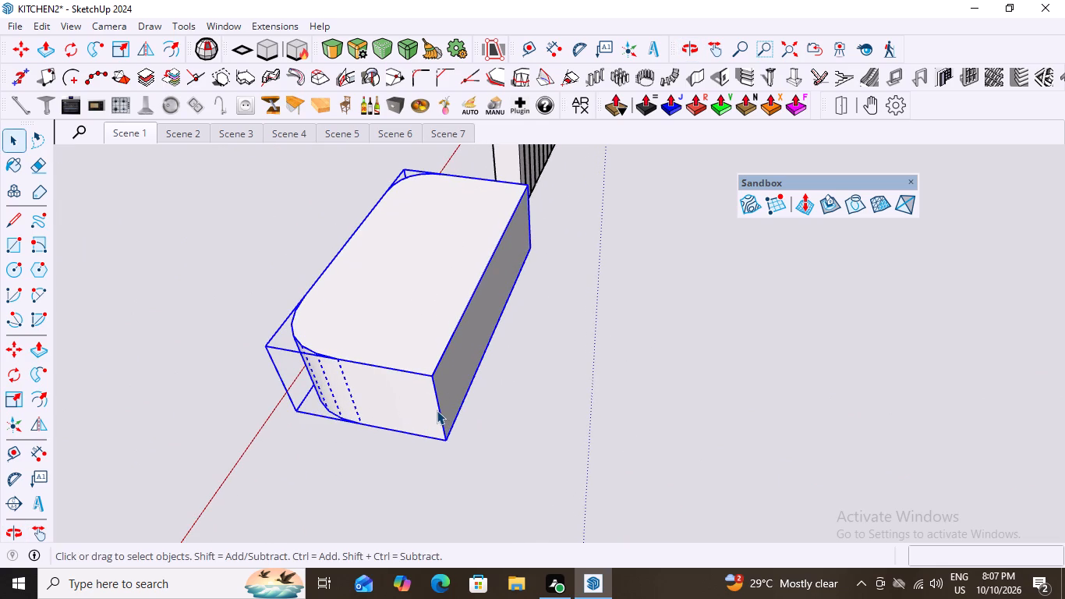
pyautogui.click(437, 410)
pyautogui.click(437, 410)
pyautogui.click(437, 411)
pyautogui.click(437, 411)
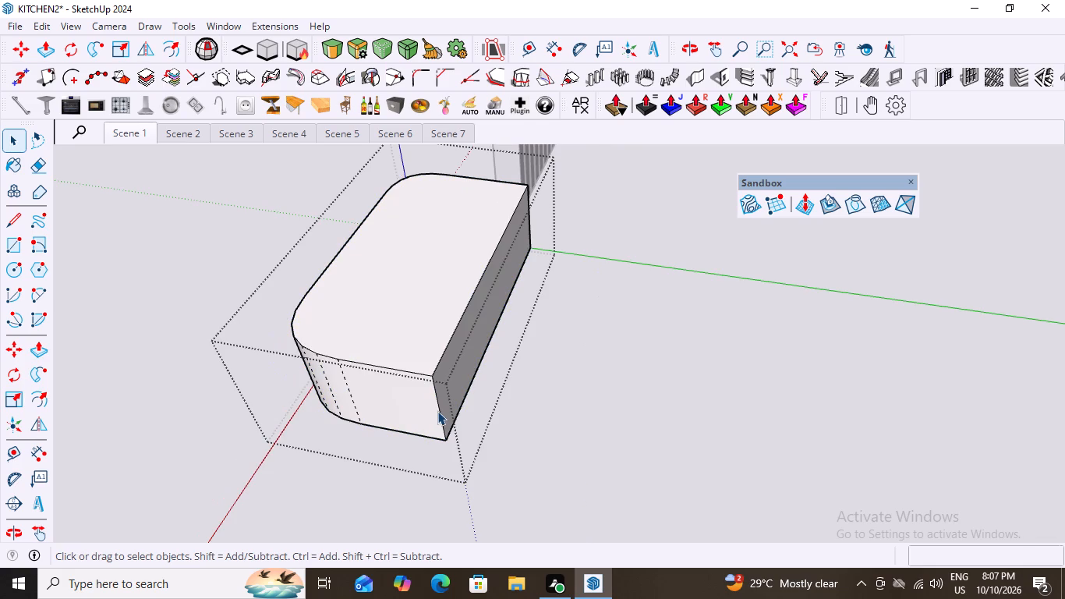
# Bevel the box's back vertical corner edge farthest from the slabs with an offset of about 1220 mm and 6 segments.
pyautogui.click(437, 411)
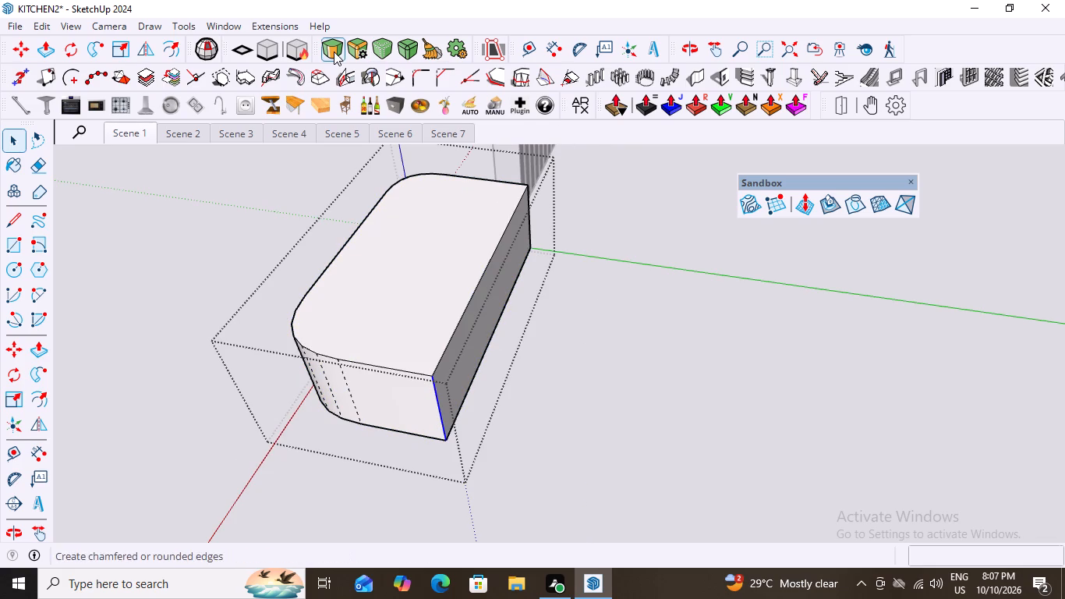
pyautogui.click(334, 51)
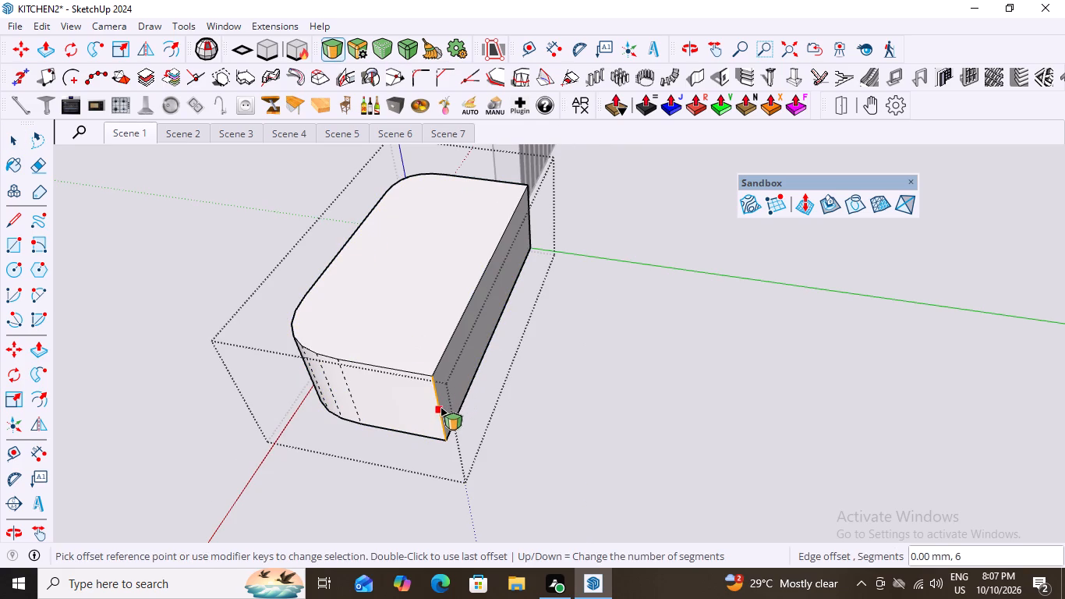
pyautogui.click(441, 407)
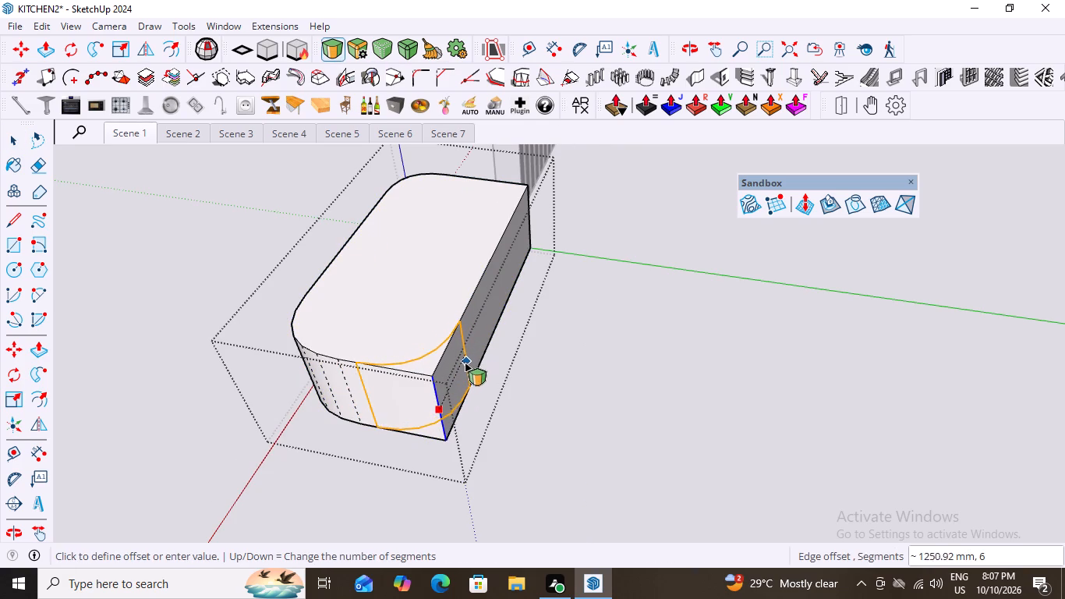
pyautogui.click(465, 362)
# Bevel the box's remaining back vertical corner edge nearest the slabs with an offset of about 1479 mm and 6 segments, and close the group.
pyautogui.scroll(-4, 402, 421)
pyautogui.moveTo(398, 470); pyautogui.dragTo(337, 494, button='middle')
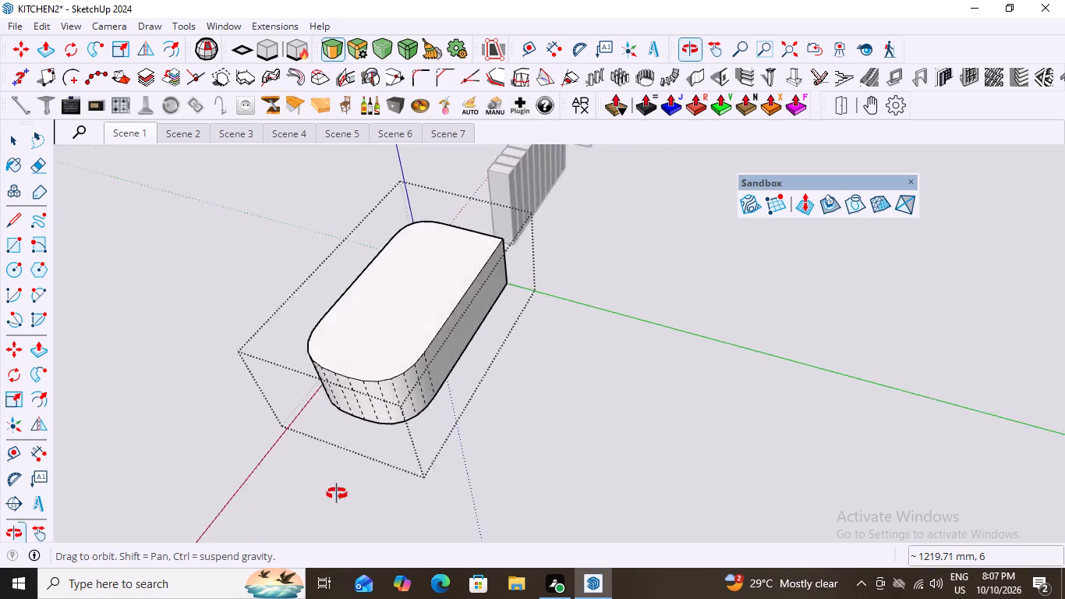
pyautogui.moveTo(337, 494); pyautogui.dragTo(274, 504, button='middle')
pyautogui.scroll(-1, 267, 503)
pyautogui.moveTo(569, 365); pyautogui.dragTo(430, 398, button='middle')
pyautogui.scroll(9, 502, 249)
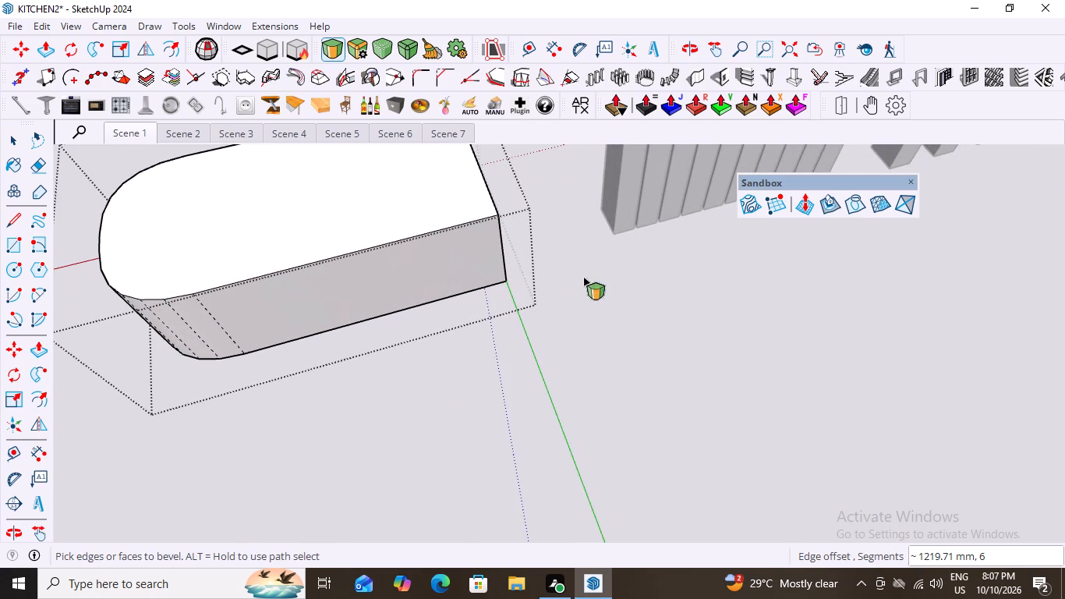
pyautogui.press('space')
pyautogui.click(503, 256)
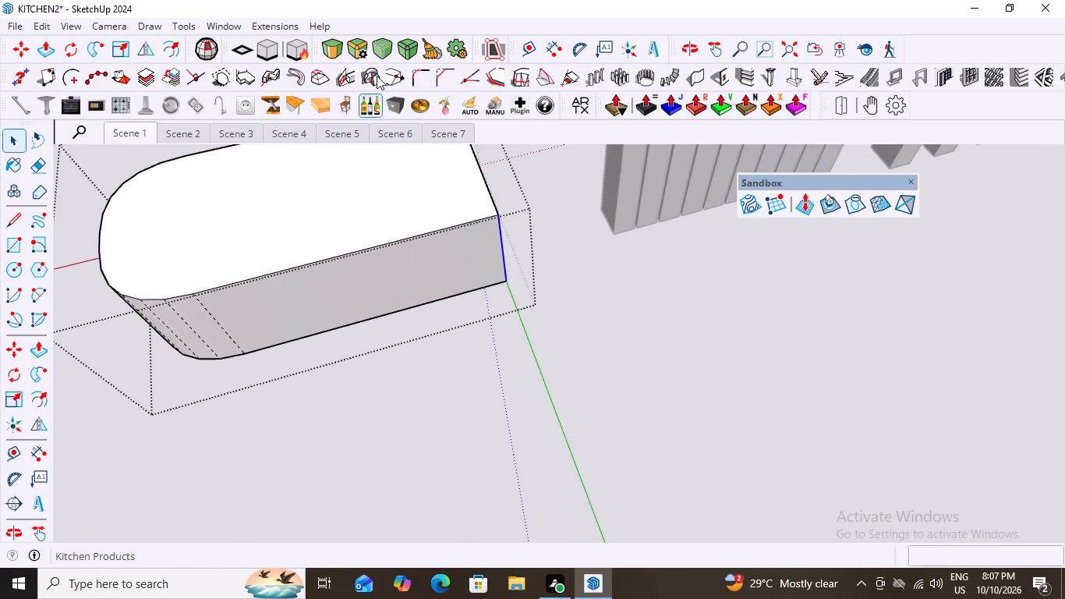
pyautogui.click(332, 51)
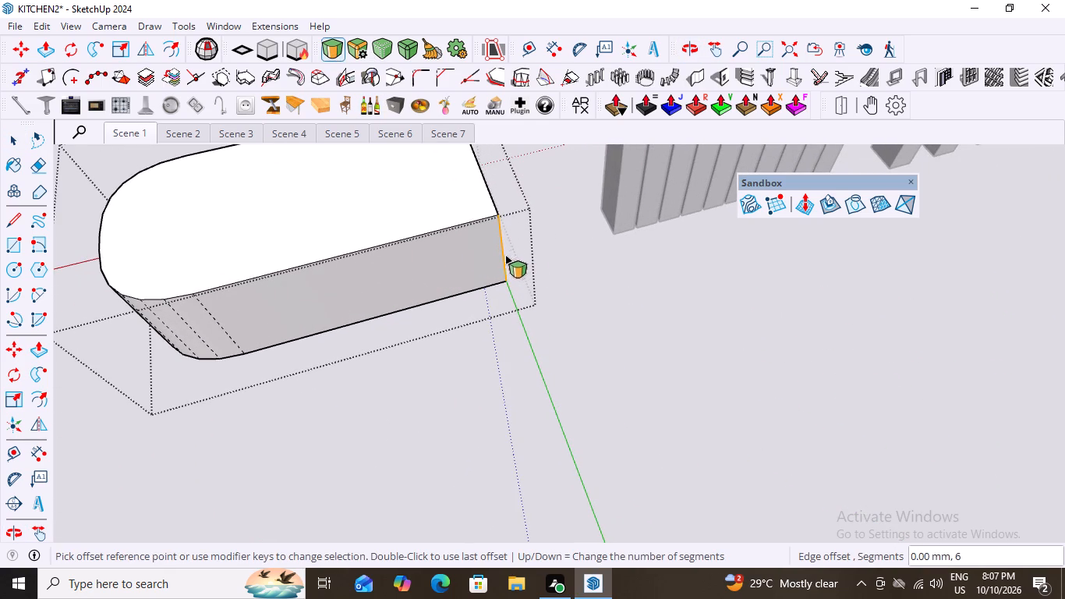
pyautogui.click(502, 257)
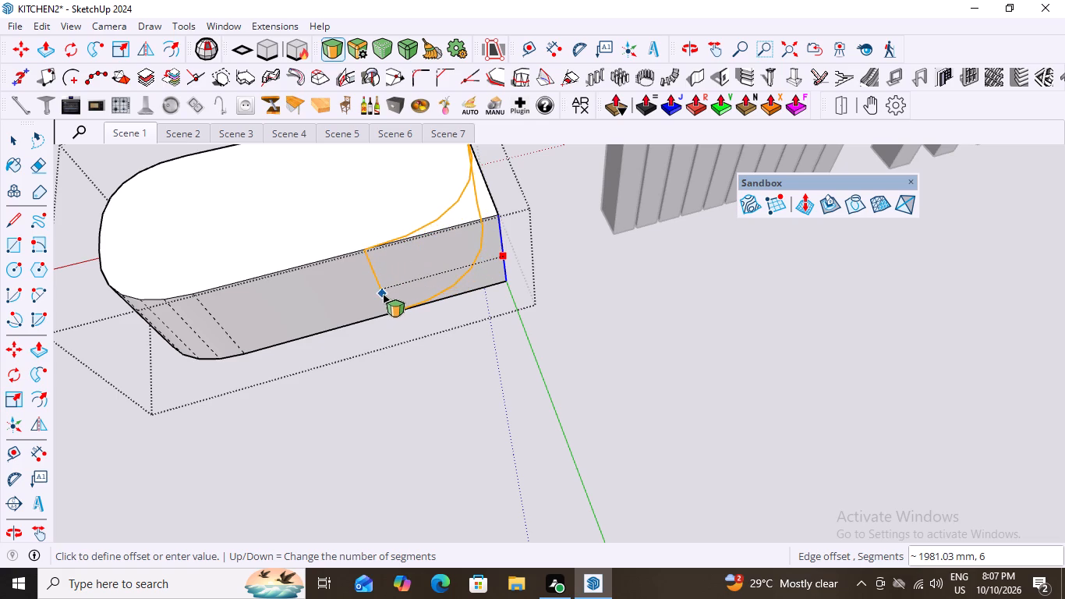
pyautogui.scroll(-7, 383, 294)
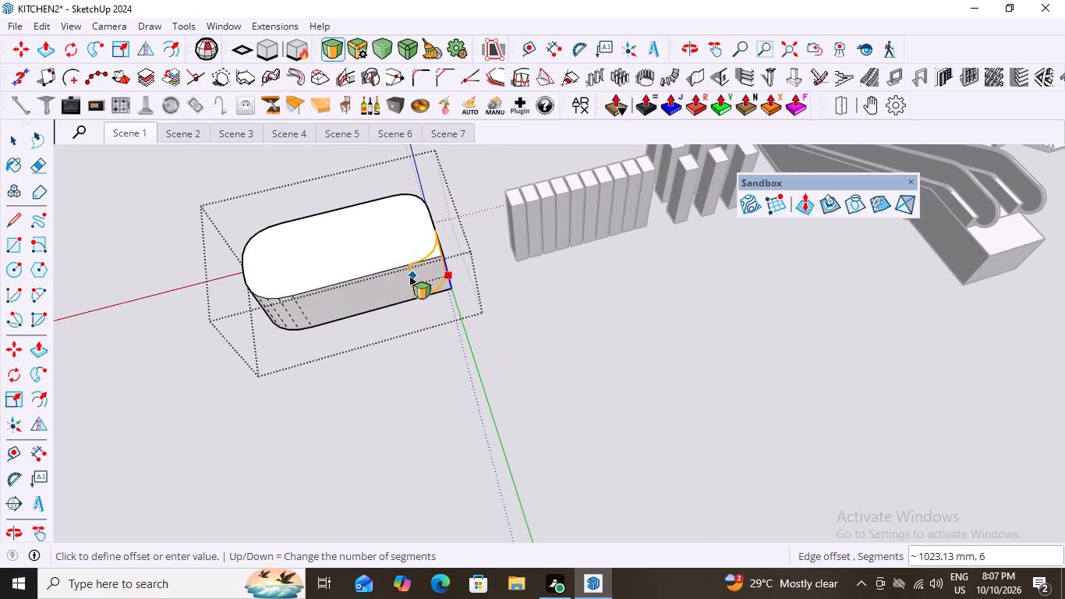
pyautogui.click(395, 274)
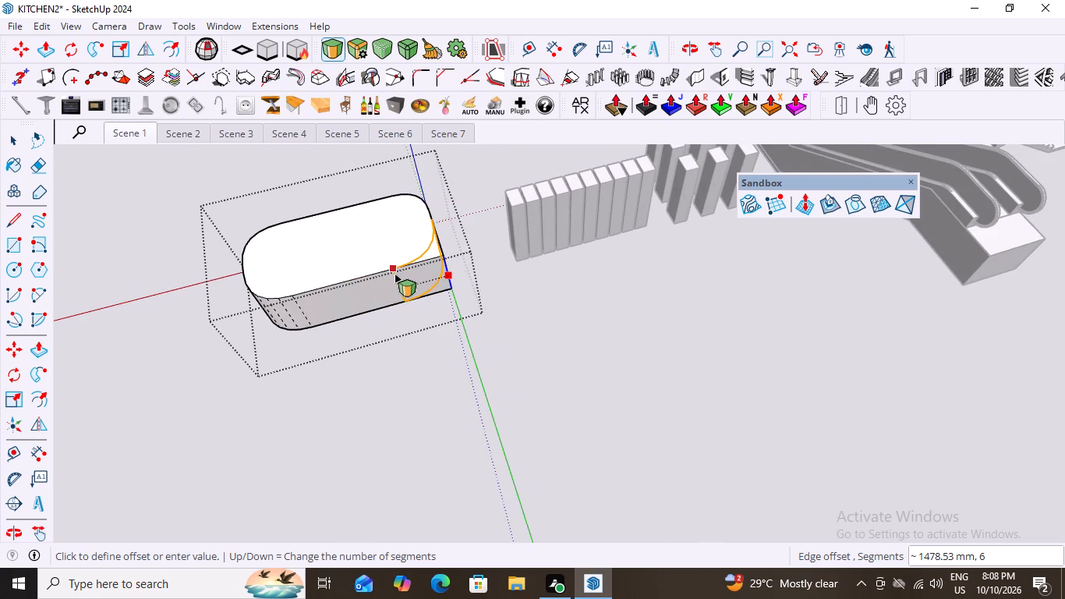
pyautogui.scroll(-7, 567, 315)
pyautogui.moveTo(455, 367); pyautogui.dragTo(692, 333, button='middle')
pyautogui.scroll(-3, 552, 361)
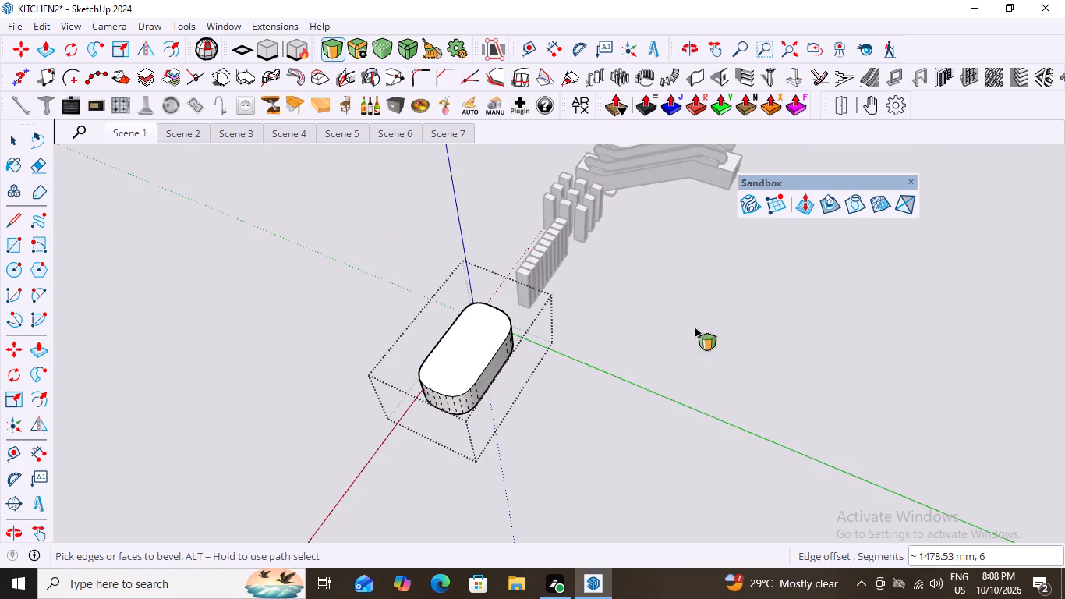
pyautogui.press('space')
pyautogui.doubleClick(589, 342)
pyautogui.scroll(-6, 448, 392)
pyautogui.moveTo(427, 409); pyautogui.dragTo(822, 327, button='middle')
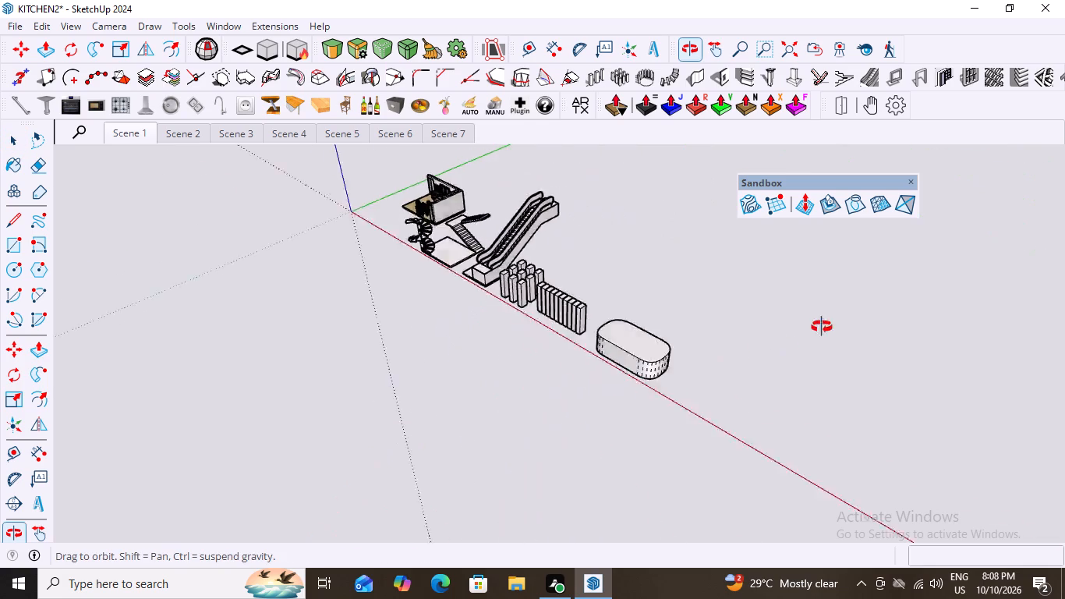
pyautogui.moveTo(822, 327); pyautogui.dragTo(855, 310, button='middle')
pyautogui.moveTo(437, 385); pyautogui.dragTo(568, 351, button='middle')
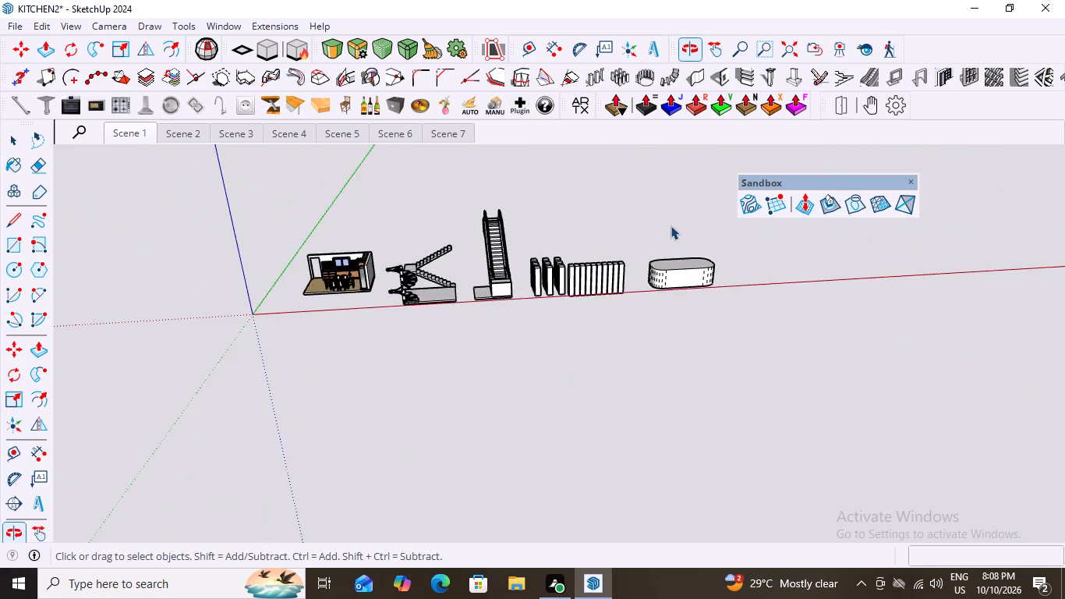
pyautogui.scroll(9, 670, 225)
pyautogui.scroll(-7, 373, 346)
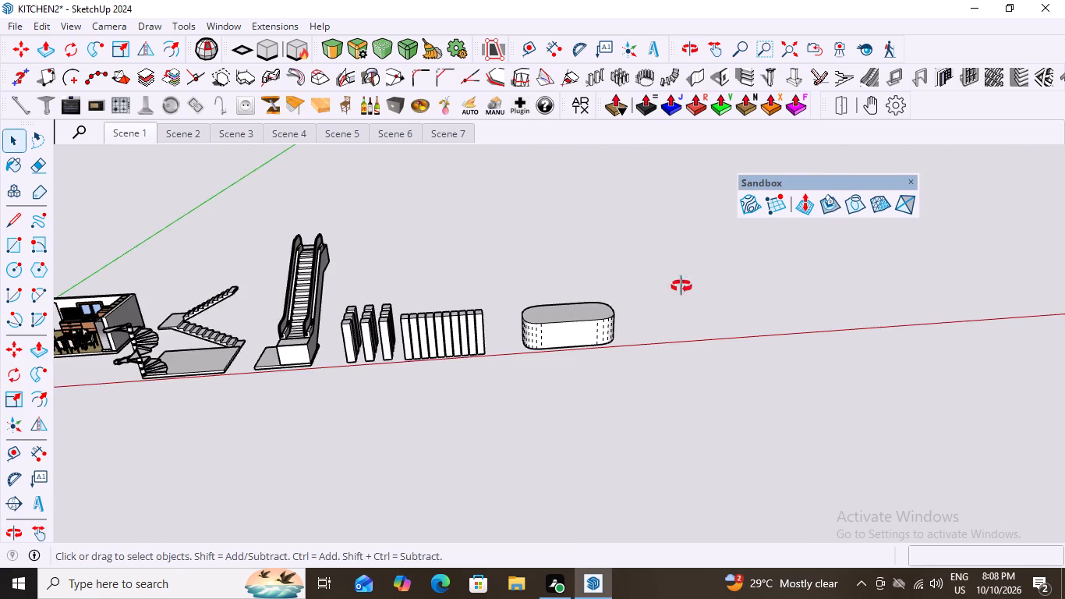
# Draw a flat sandbox terrain grid beyond the rounded box, 6 by 9 cells at 3000 mm spacing, starting beside the red axis.
pyautogui.moveTo(681, 286); pyautogui.dragTo(685, 317, button='middle')
pyautogui.scroll(3, 583, 311)
pyautogui.scroll(-11, 406, 363)
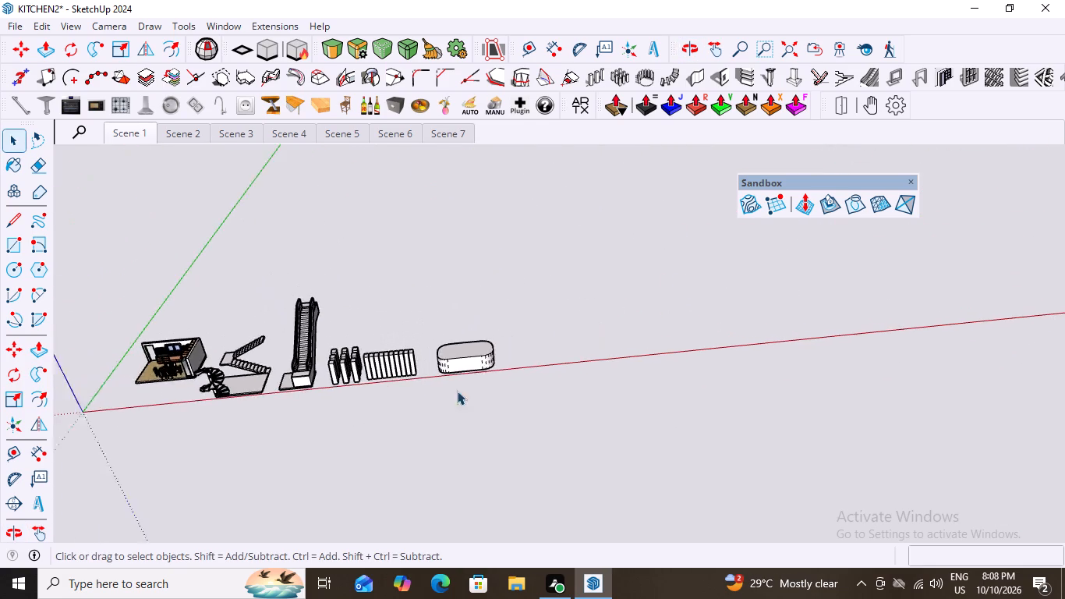
pyautogui.scroll(4, 650, 341)
pyautogui.moveTo(603, 361); pyautogui.dragTo(569, 365, button='middle')
pyautogui.scroll(4, 390, 387)
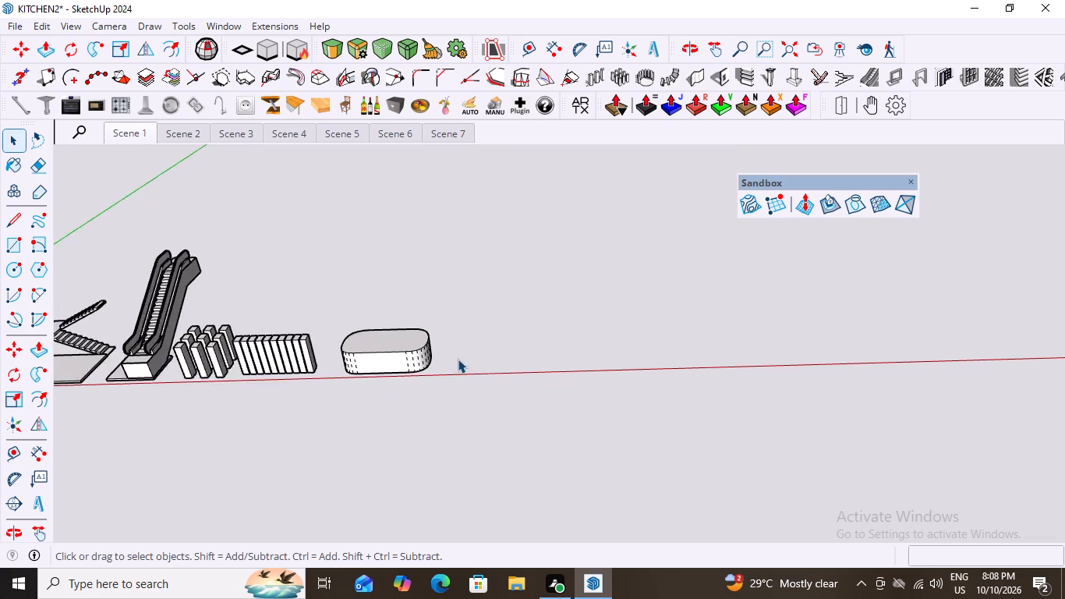
pyautogui.scroll(4, 458, 359)
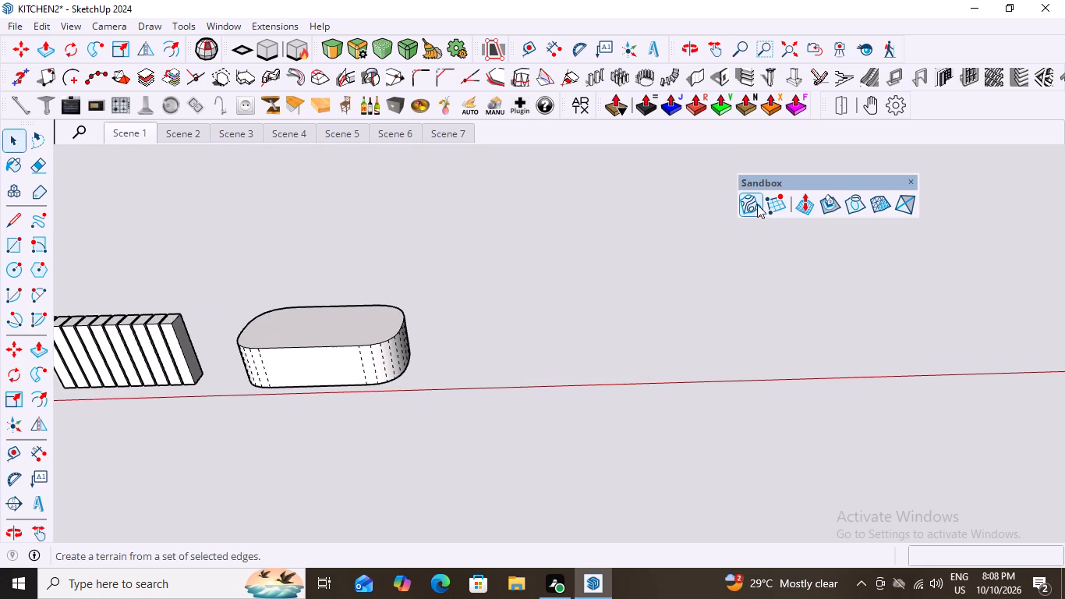
pyautogui.click(777, 205)
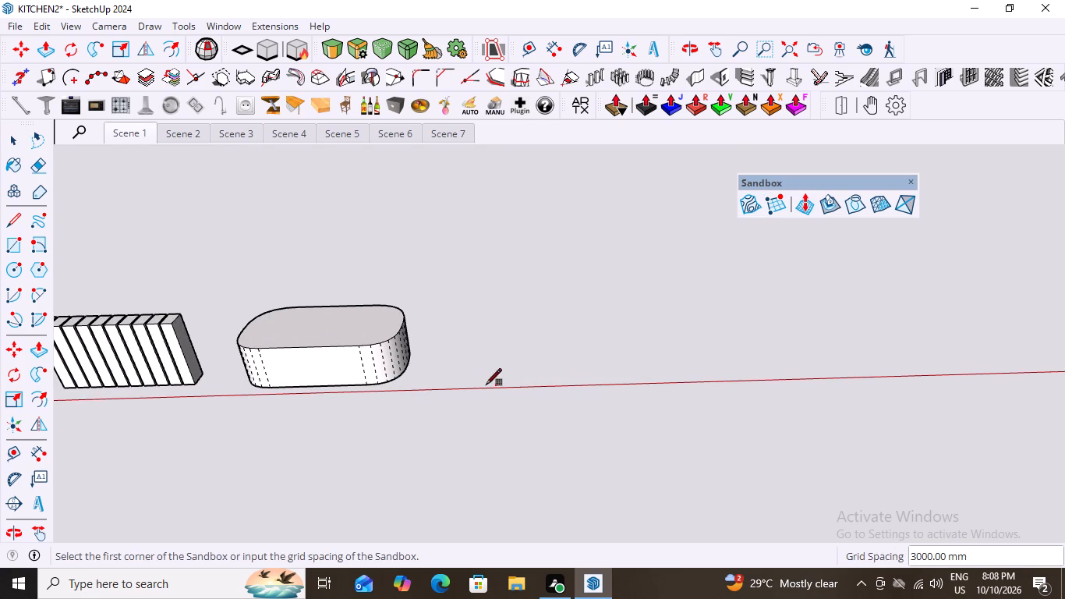
pyautogui.click(486, 385)
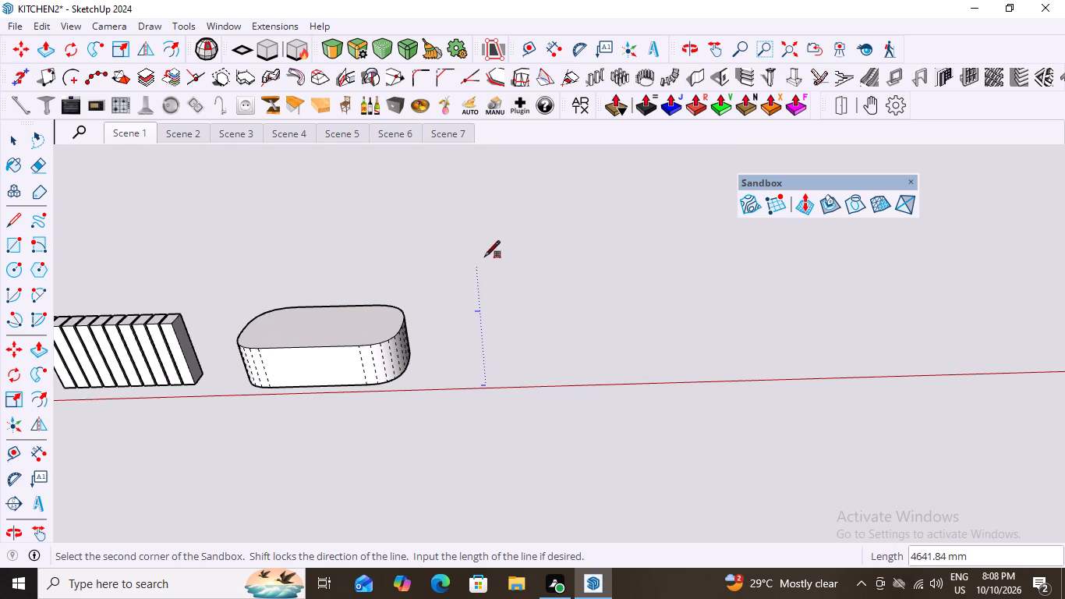
pyautogui.click(484, 195)
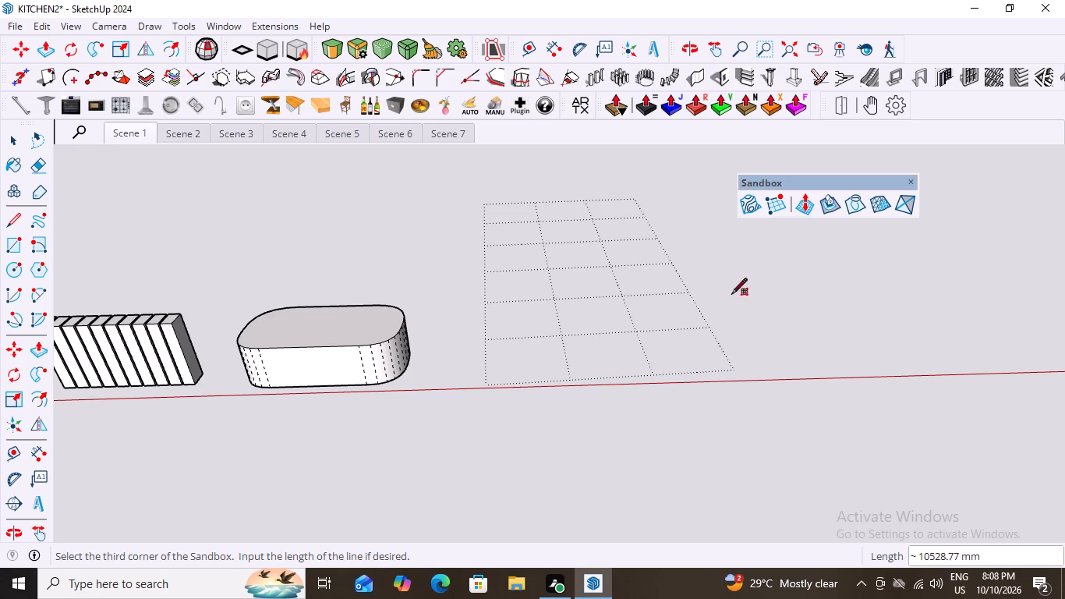
pyautogui.moveTo(780, 397); pyautogui.dragTo(748, 406, button='middle')
pyautogui.scroll(-1, 746, 406)
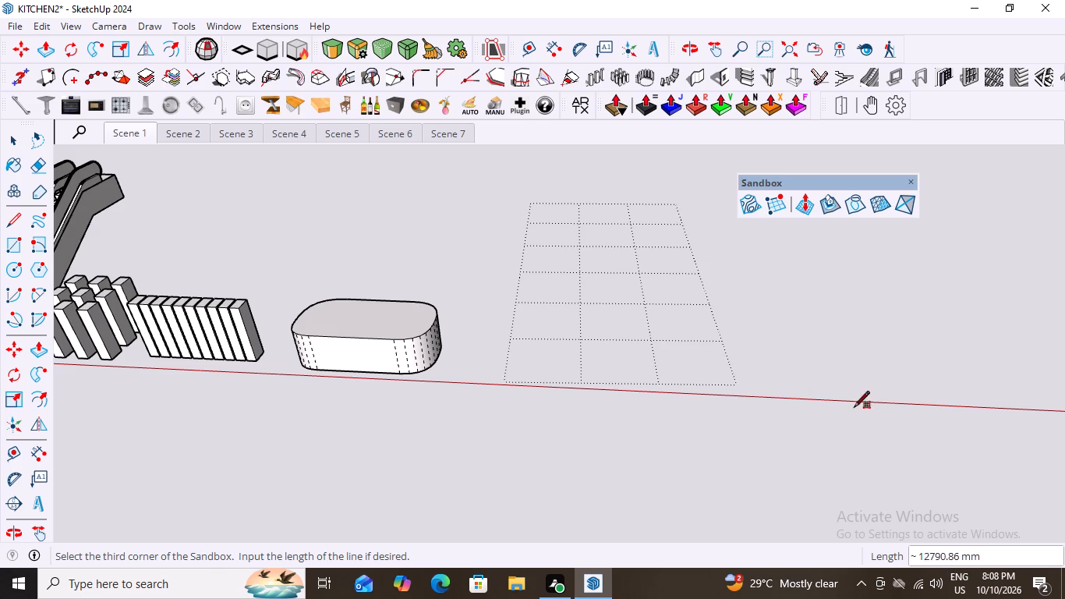
pyautogui.scroll(-5, 794, 425)
pyautogui.moveTo(795, 466); pyautogui.dragTo(812, 464, button='middle')
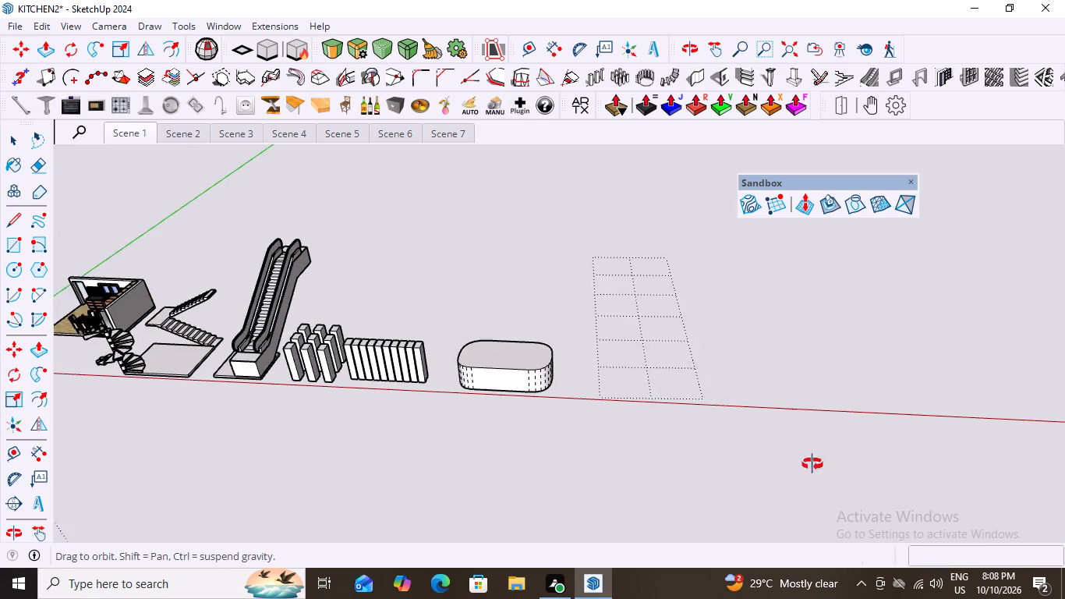
pyautogui.moveTo(812, 464); pyautogui.dragTo(830, 463, button='middle')
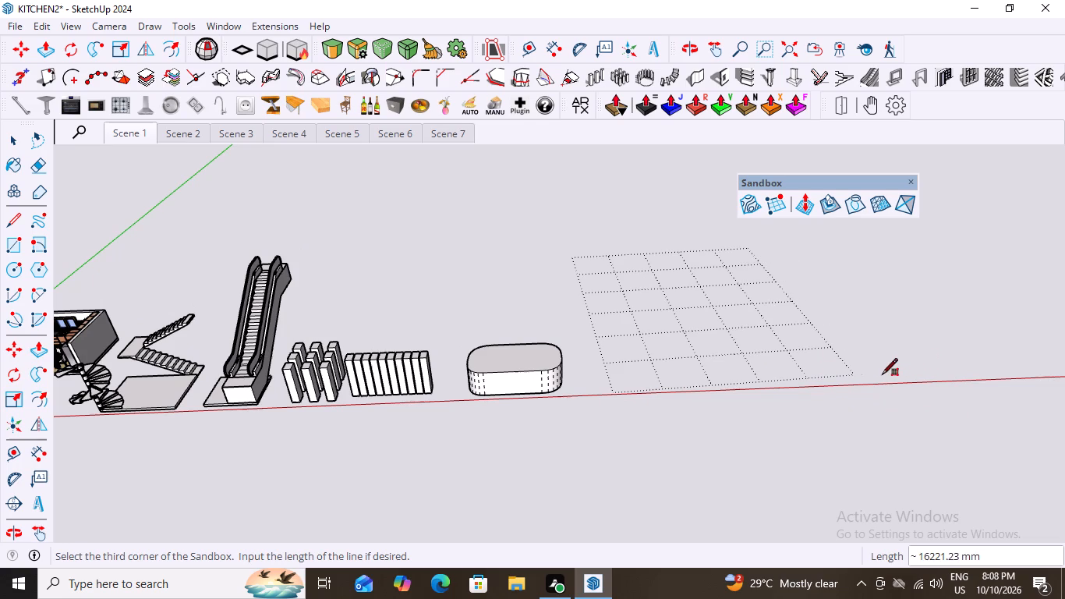
pyautogui.scroll(2, 886, 379)
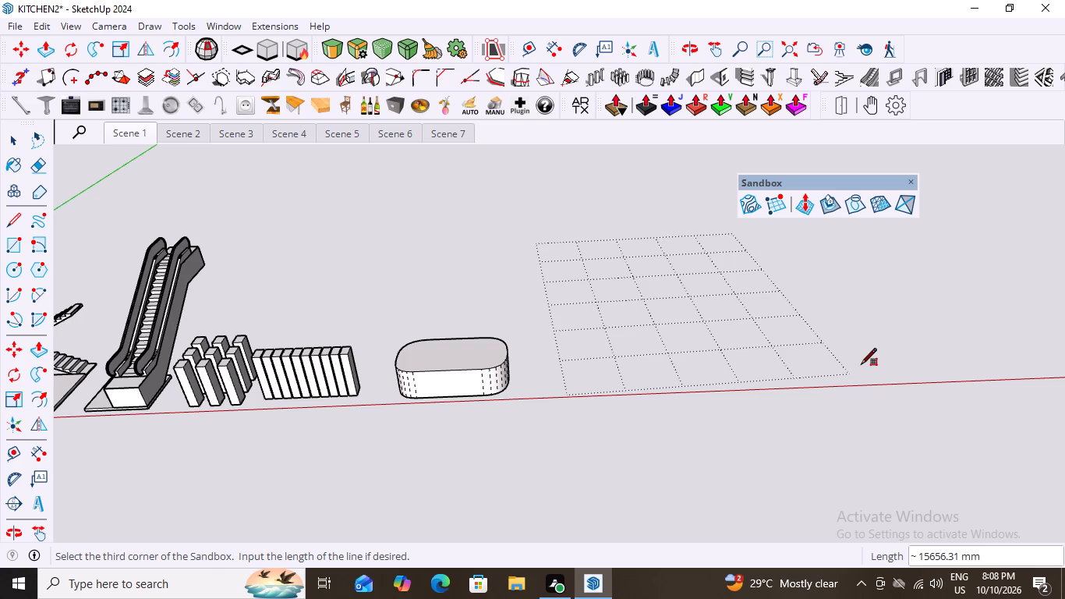
pyautogui.scroll(-8, 859, 371)
pyautogui.scroll(5, 859, 371)
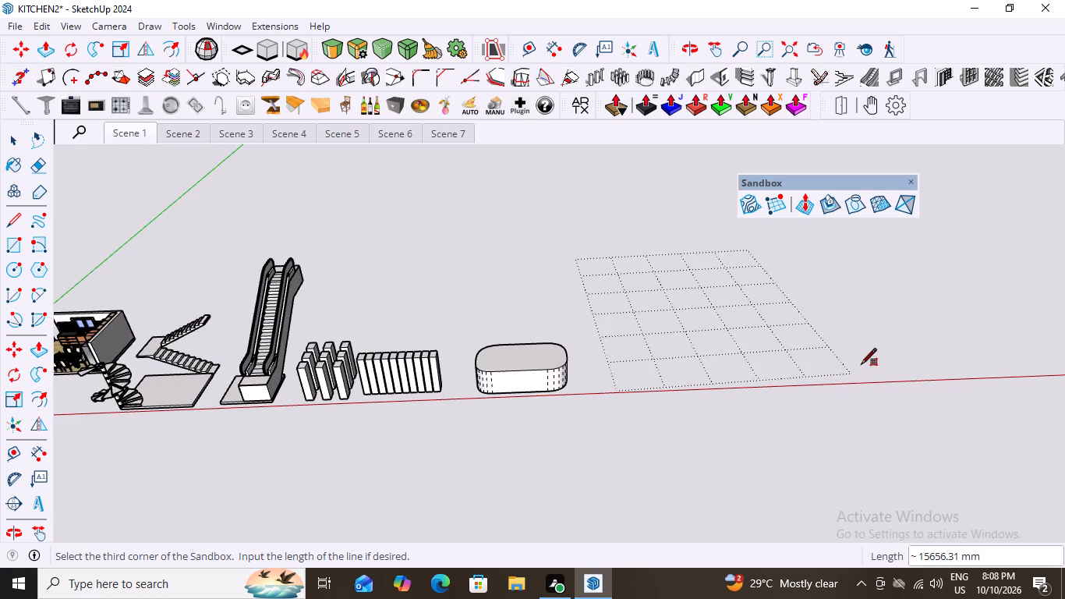
pyautogui.scroll(-4, 859, 371)
pyautogui.scroll(3, 851, 372)
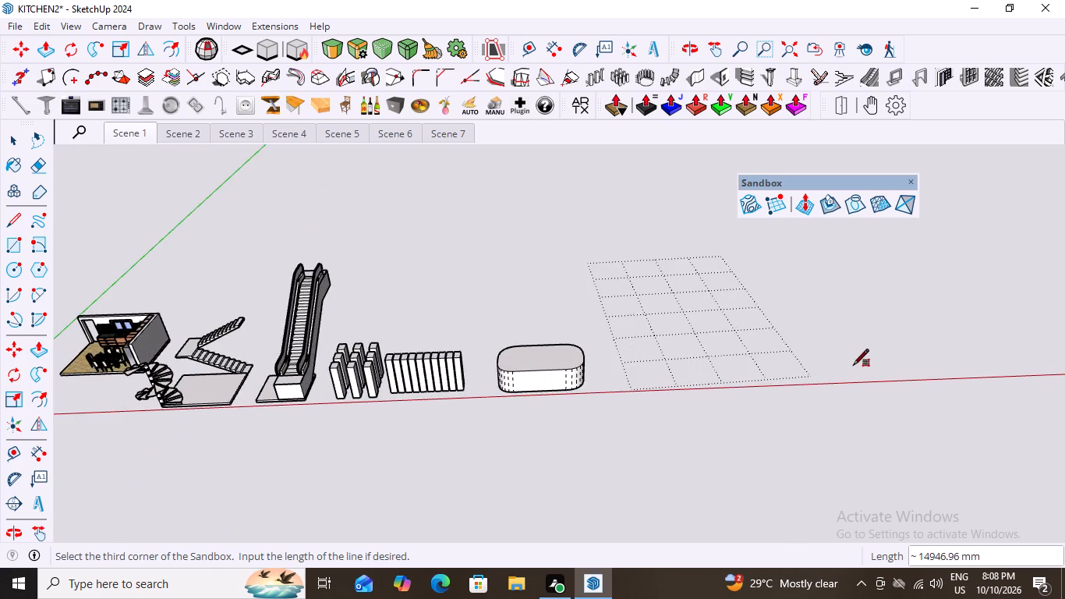
pyautogui.scroll(-8, 863, 370)
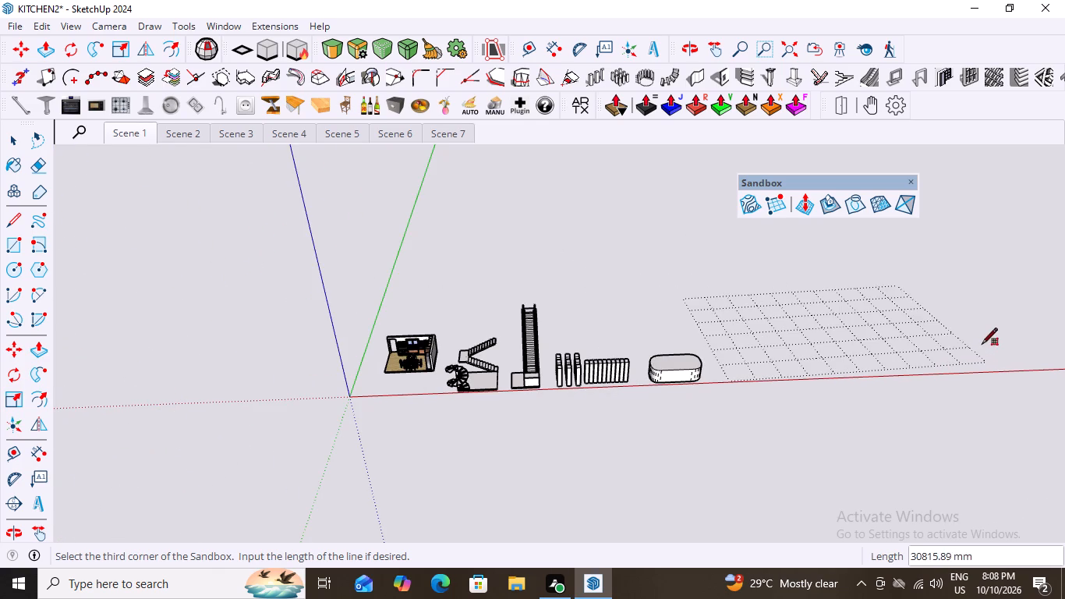
pyautogui.click(964, 353)
pyautogui.moveTo(833, 427); pyautogui.dragTo(763, 445, button='middle')
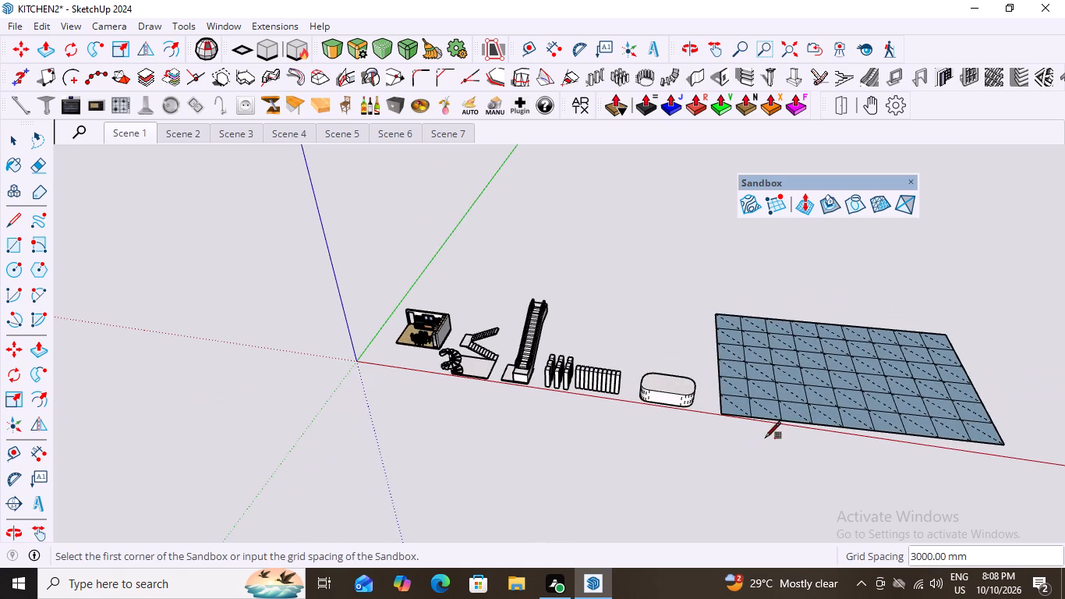
pyautogui.scroll(-14, 649, 477)
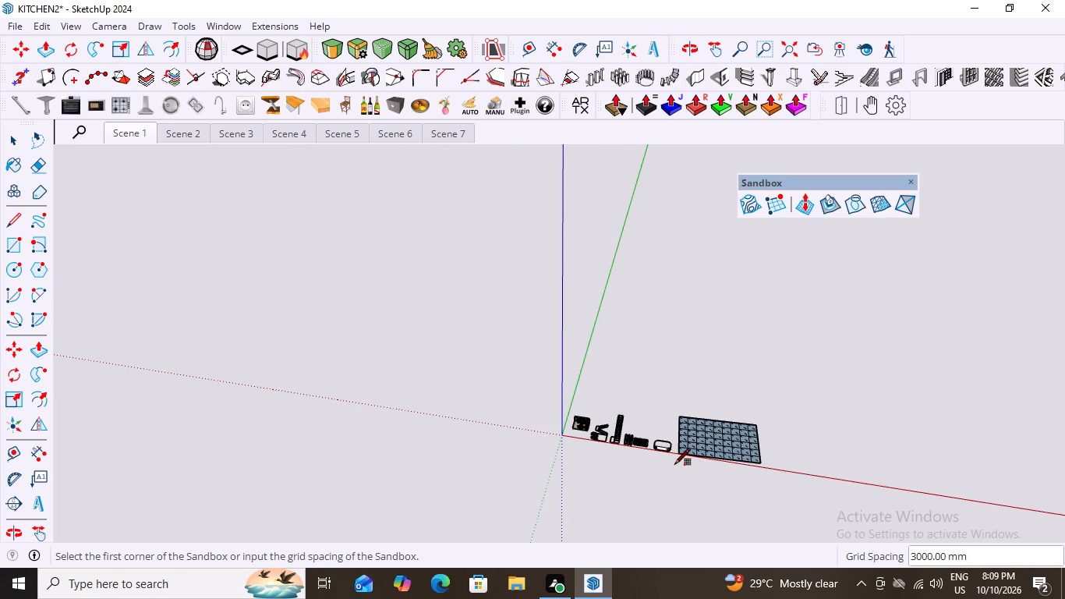
pyautogui.scroll(-7, 477, 353)
pyautogui.moveTo(649, 465); pyautogui.dragTo(767, 505, button='middle')
pyautogui.scroll(15, 599, 399)
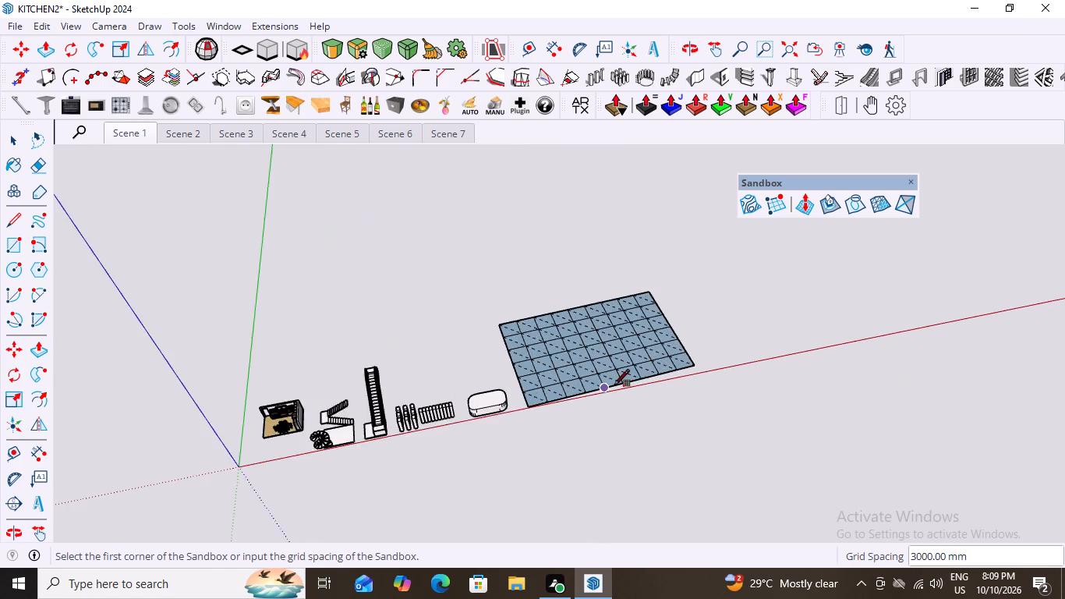
pyautogui.scroll(2, 612, 392)
pyautogui.moveTo(651, 439); pyautogui.dragTo(590, 431, button='middle')
pyautogui.press('space')
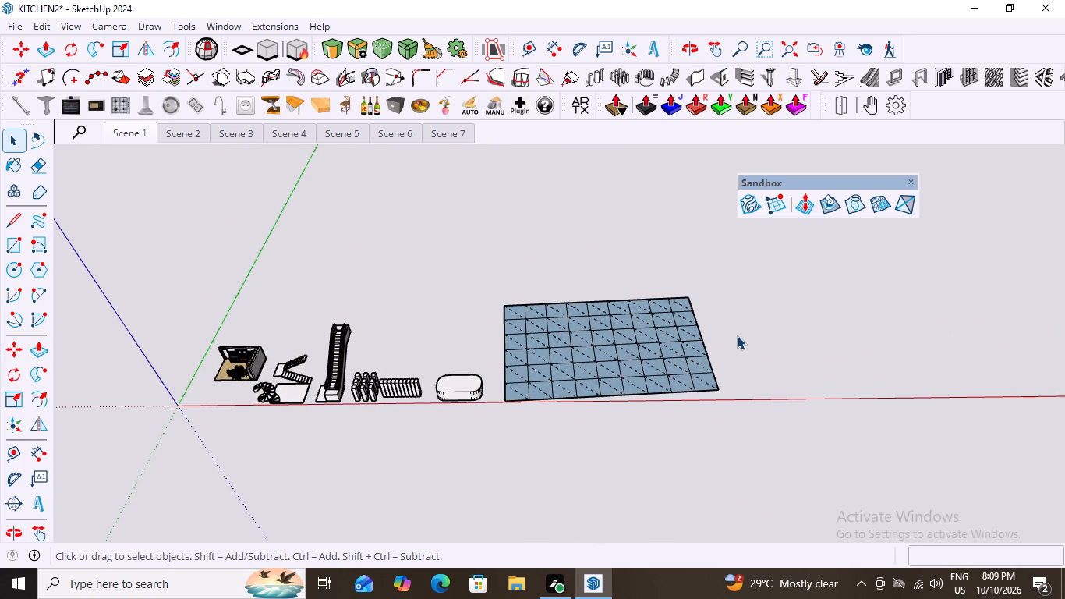
# Open the new terrain grid group for editing and start Smoove on its mesh.
pyautogui.click(737, 335)
pyautogui.scroll(4, 593, 392)
pyautogui.doubleClick(621, 328)
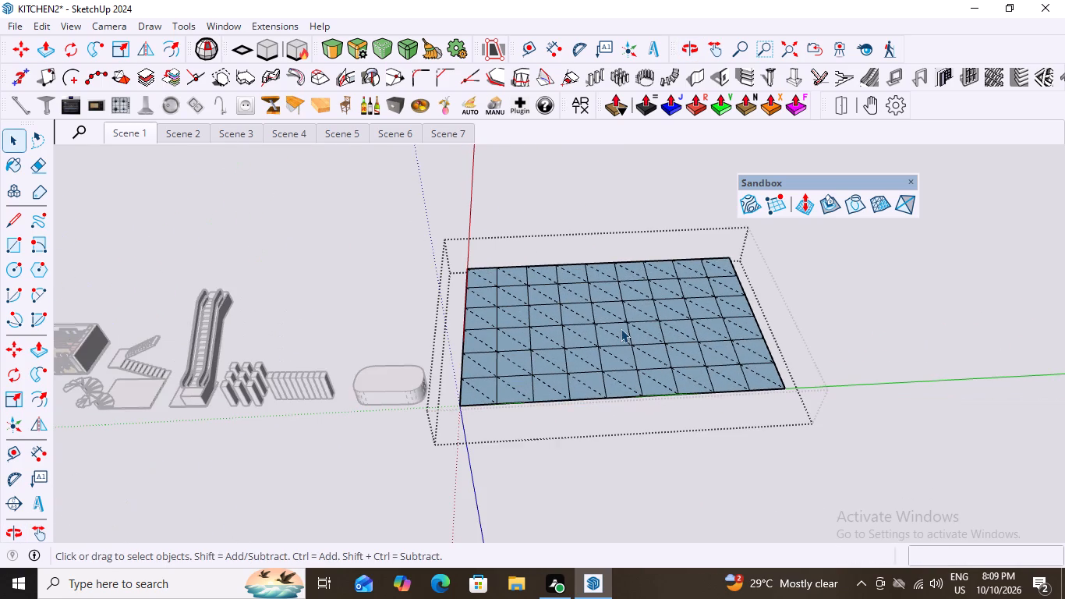
pyautogui.scroll(2, 614, 344)
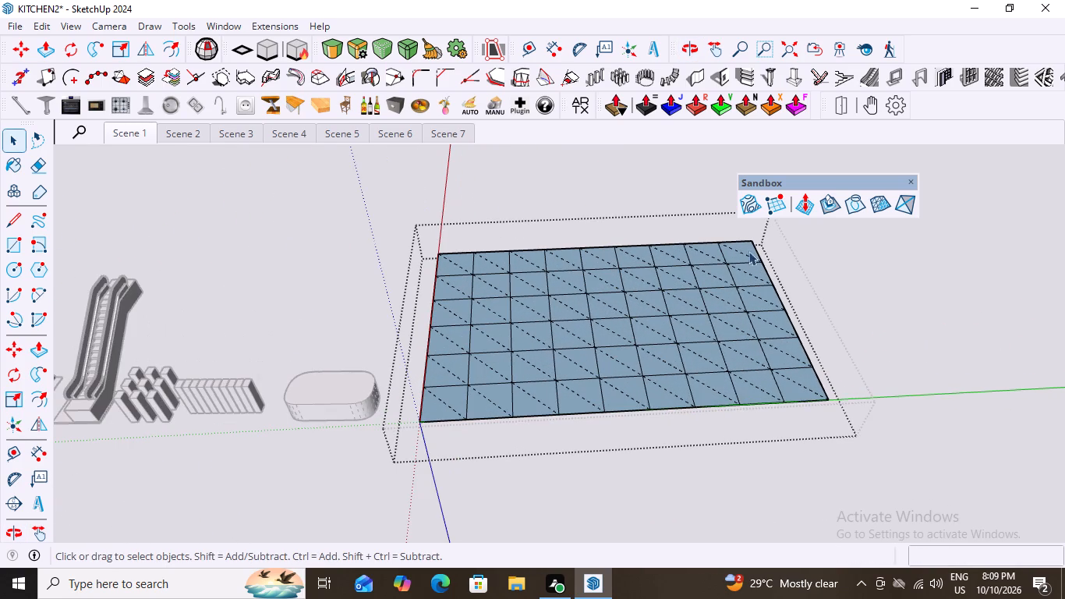
pyautogui.click(805, 205)
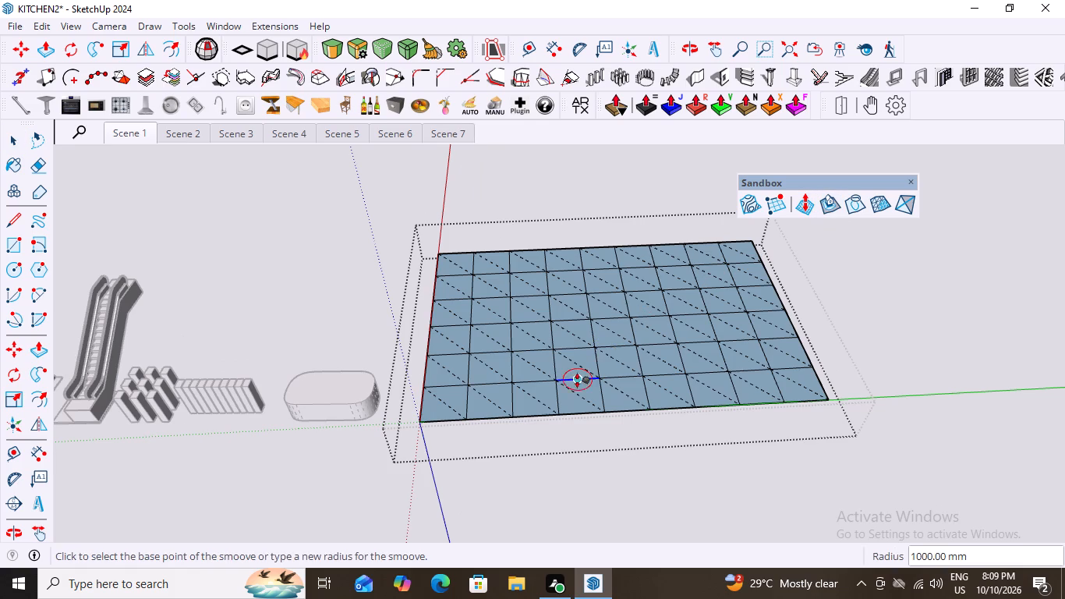
pyautogui.scroll(2, 546, 425)
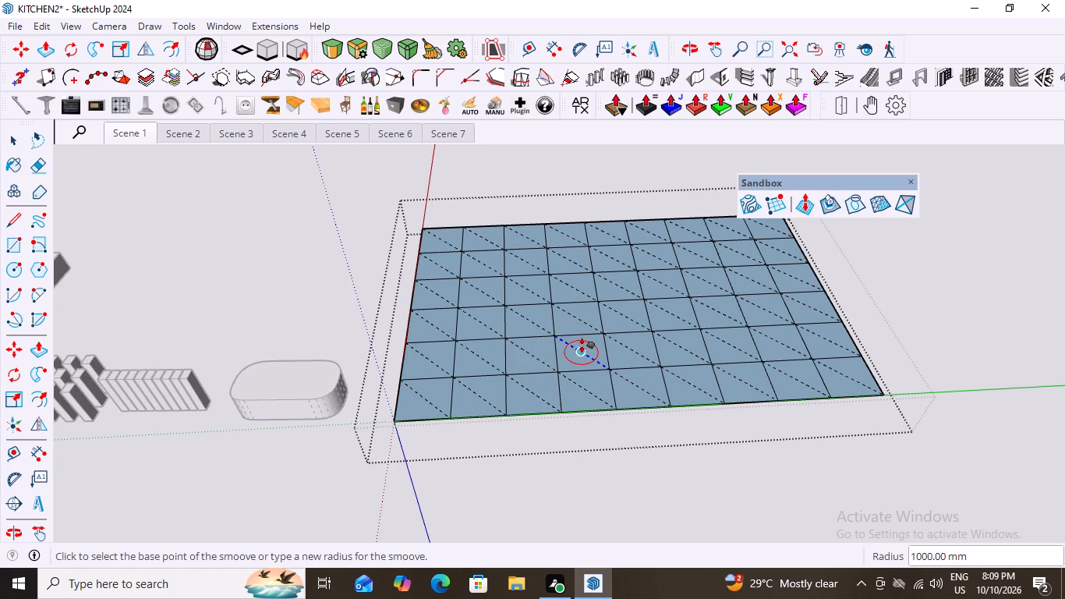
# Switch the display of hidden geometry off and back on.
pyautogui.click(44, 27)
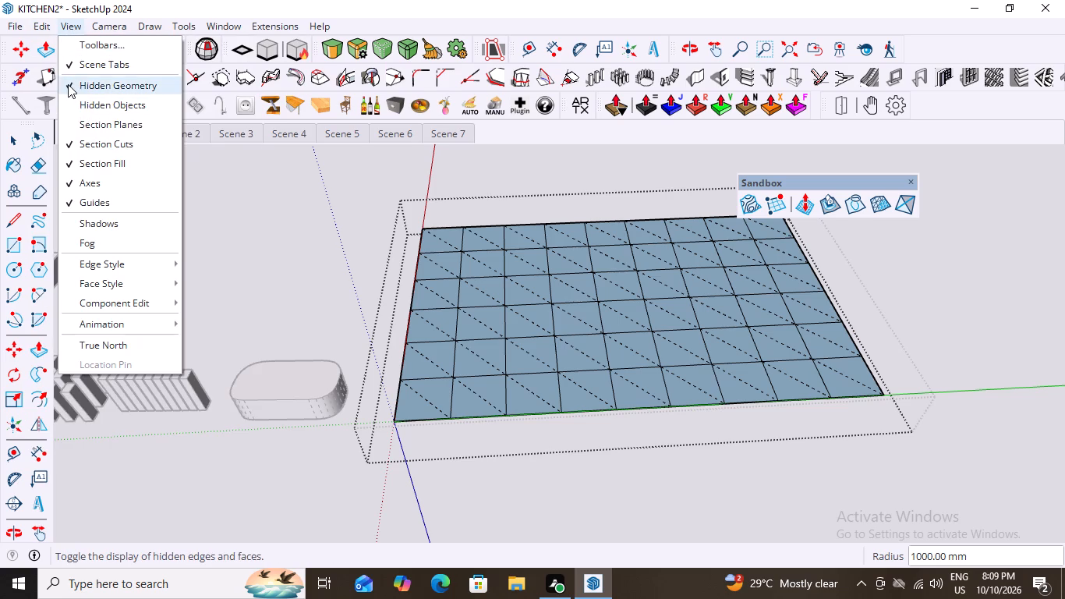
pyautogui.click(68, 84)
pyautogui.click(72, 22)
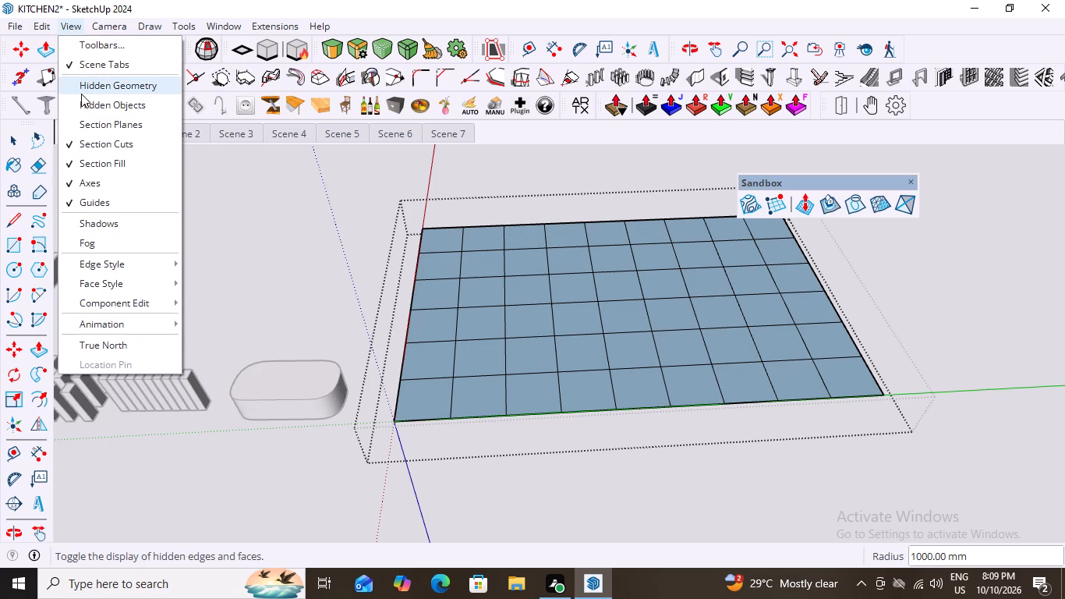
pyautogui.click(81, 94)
# Set the Smoove radius to 2000 mm and try to smoove the middle of the terrain grid.
pyautogui.scroll(-1, 528, 408)
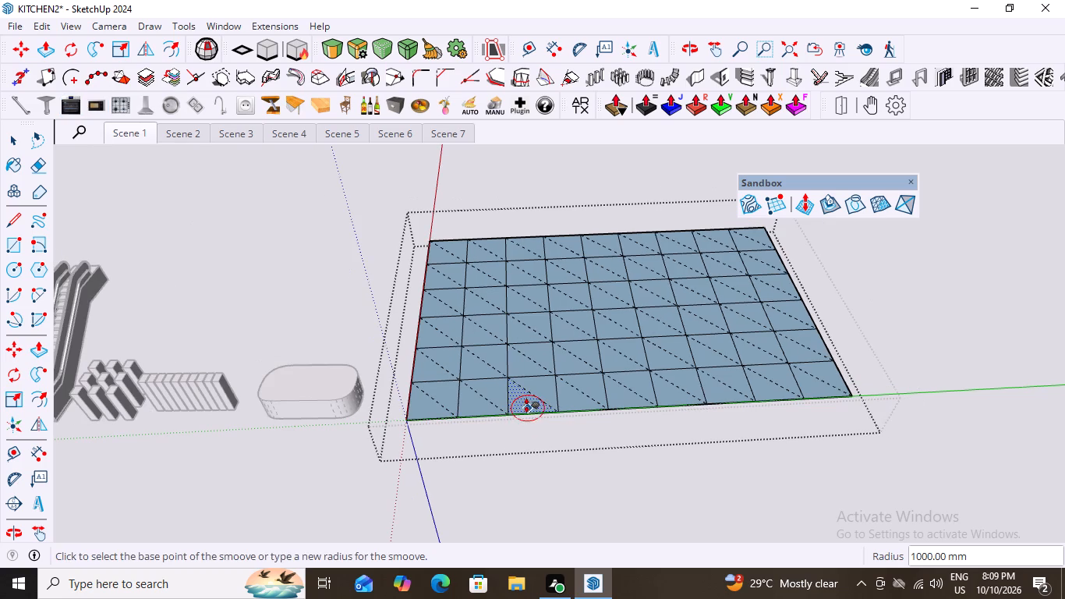
pyautogui.write('2000')
pyautogui.press('Return')
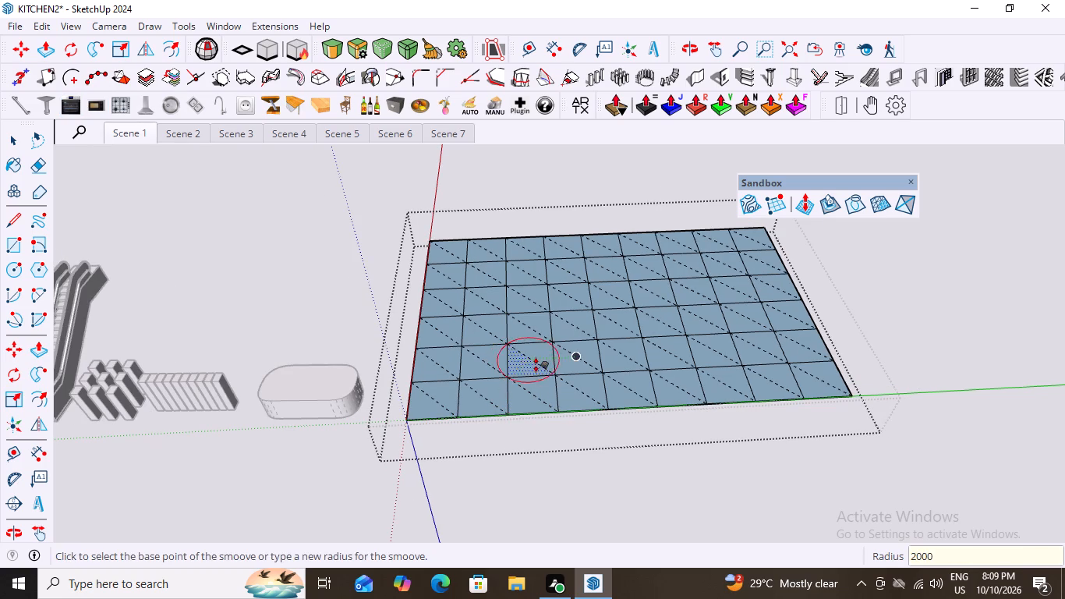
pyautogui.click(619, 346)
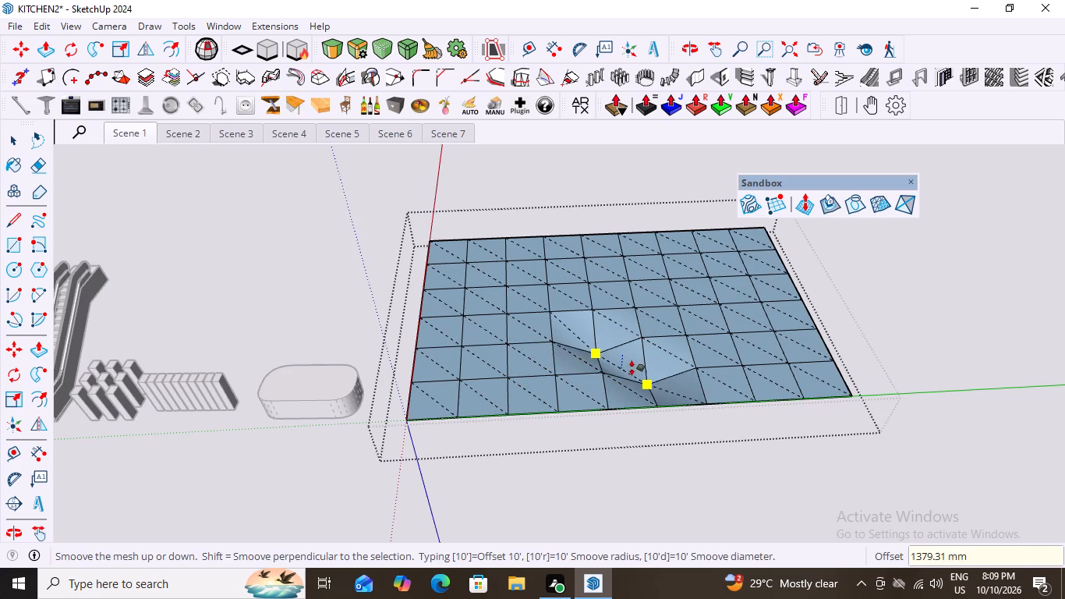
pyautogui.click(628, 353)
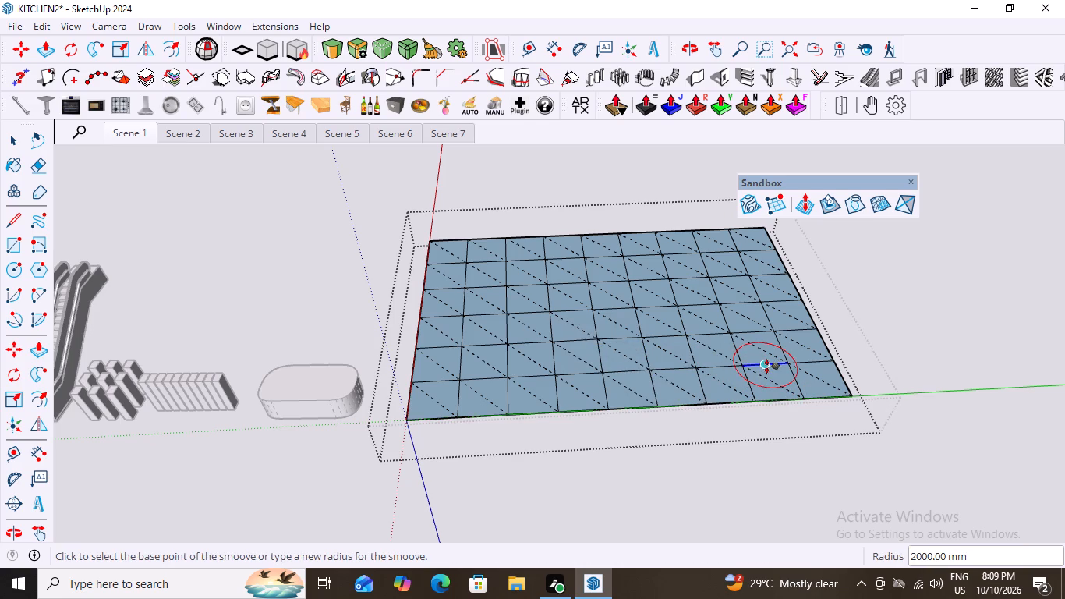
# Smoove the grid's front area: a rise near the far corner, a dip beside the rounded box, and a central rise of about 1438 mm.
pyautogui.click(766, 377)
pyautogui.click(759, 362)
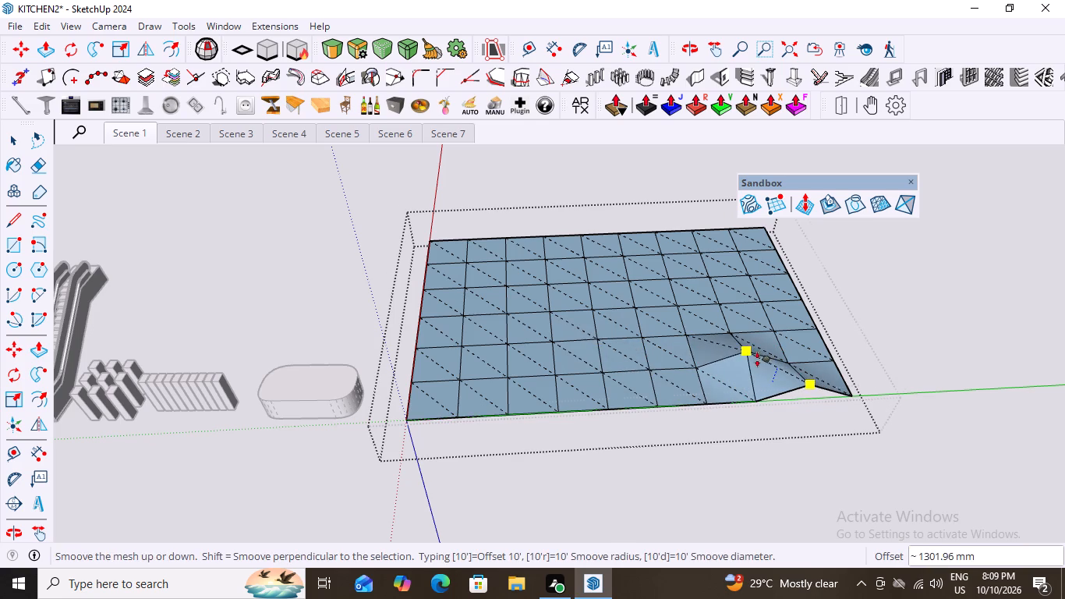
pyautogui.click(473, 376)
pyautogui.click(474, 388)
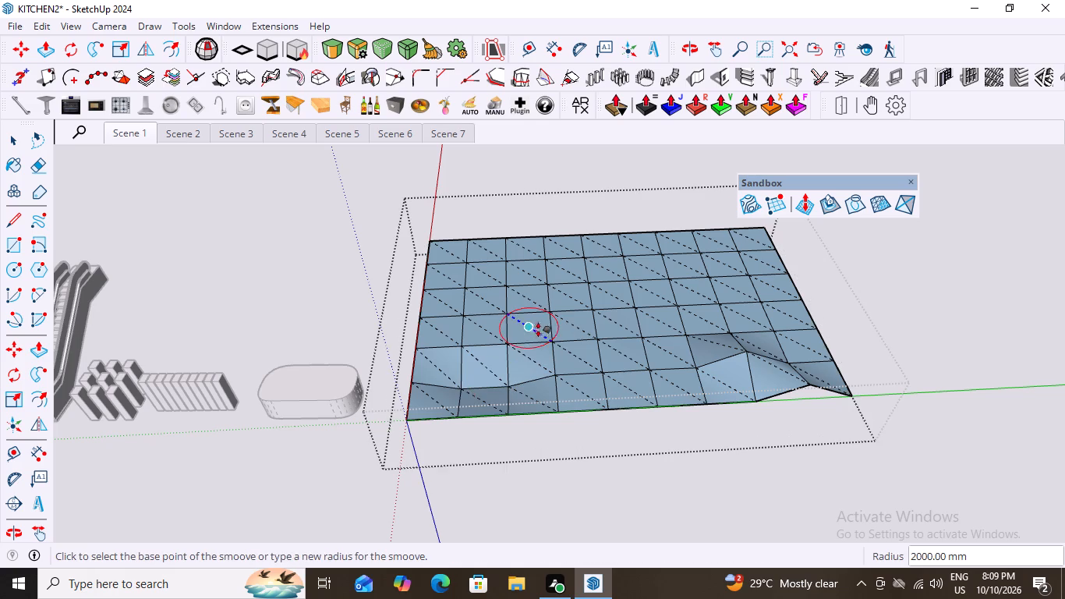
pyautogui.click(582, 369)
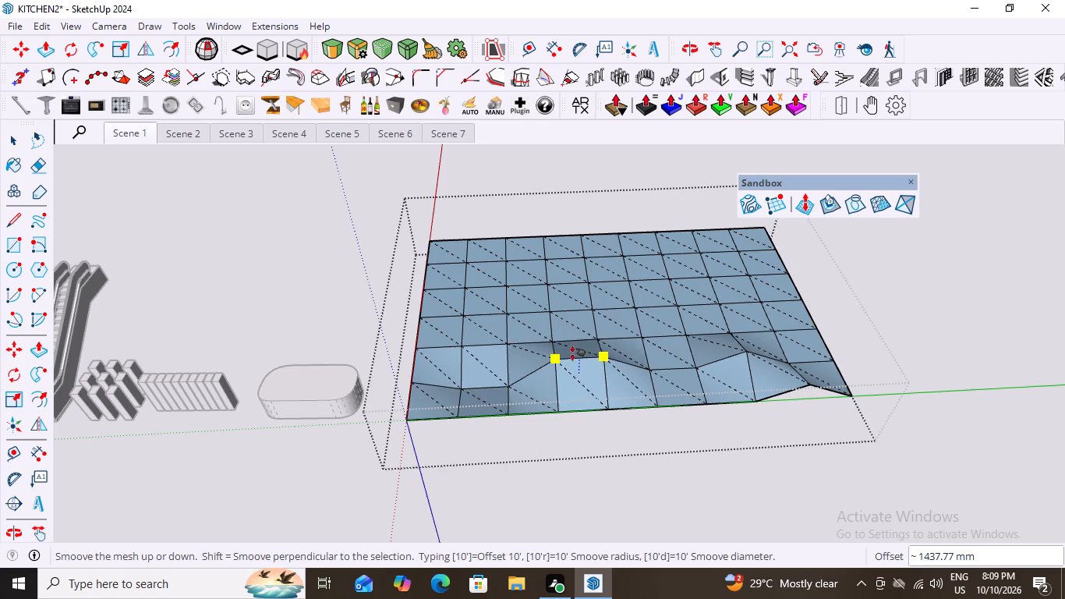
pyautogui.click(574, 354)
# Smoove outward from the box across the grid's middle: a dip of about 691 mm, a rise of about 966 mm, a dip of about 1022 mm.
pyautogui.click(469, 283)
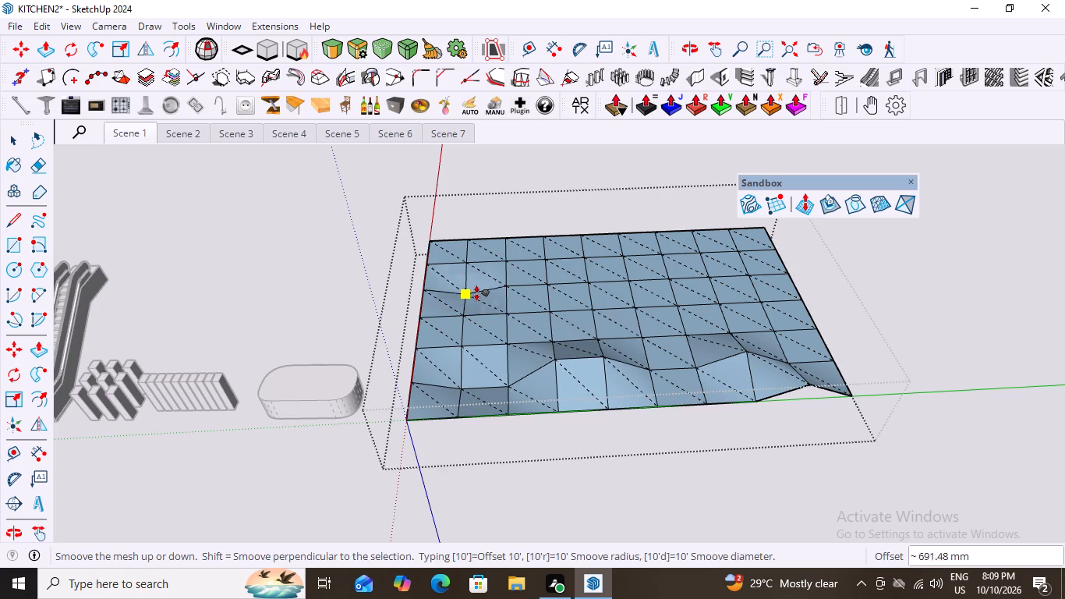
pyautogui.click(478, 296)
pyautogui.click(537, 314)
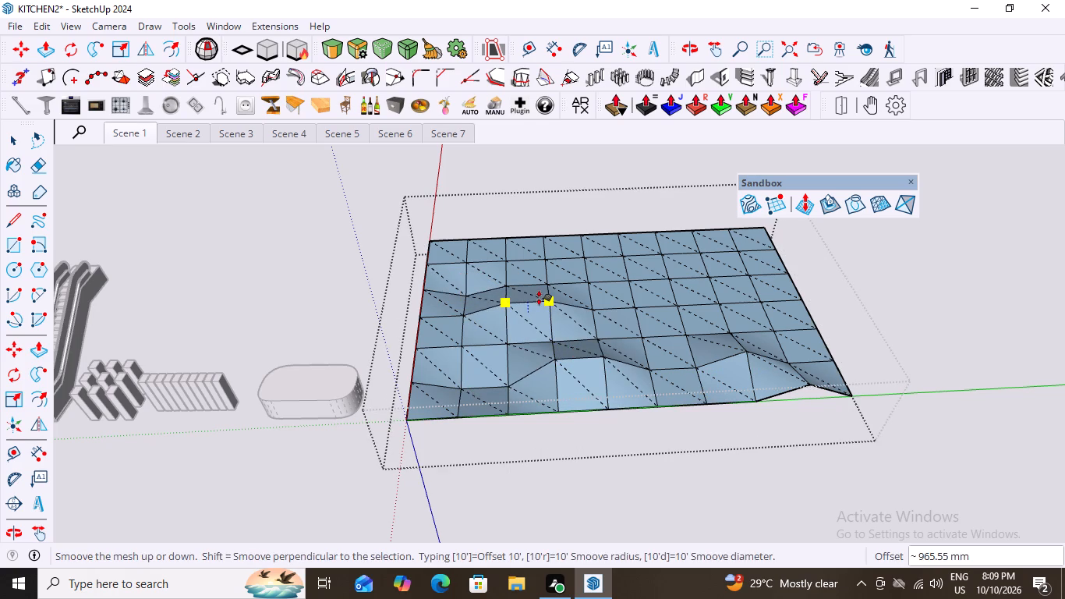
pyautogui.click(540, 300)
pyautogui.click(634, 302)
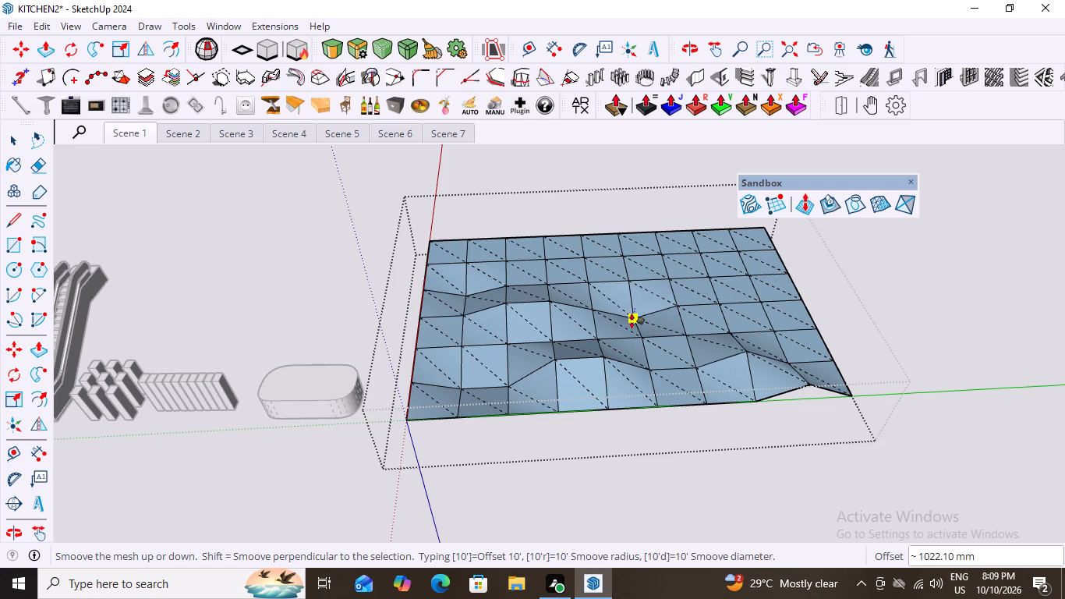
pyautogui.click(633, 324)
# Smoove a rise in the grid's middle on the side away from the box, and a dip near its back edge.
pyautogui.click(704, 303)
pyautogui.click(695, 282)
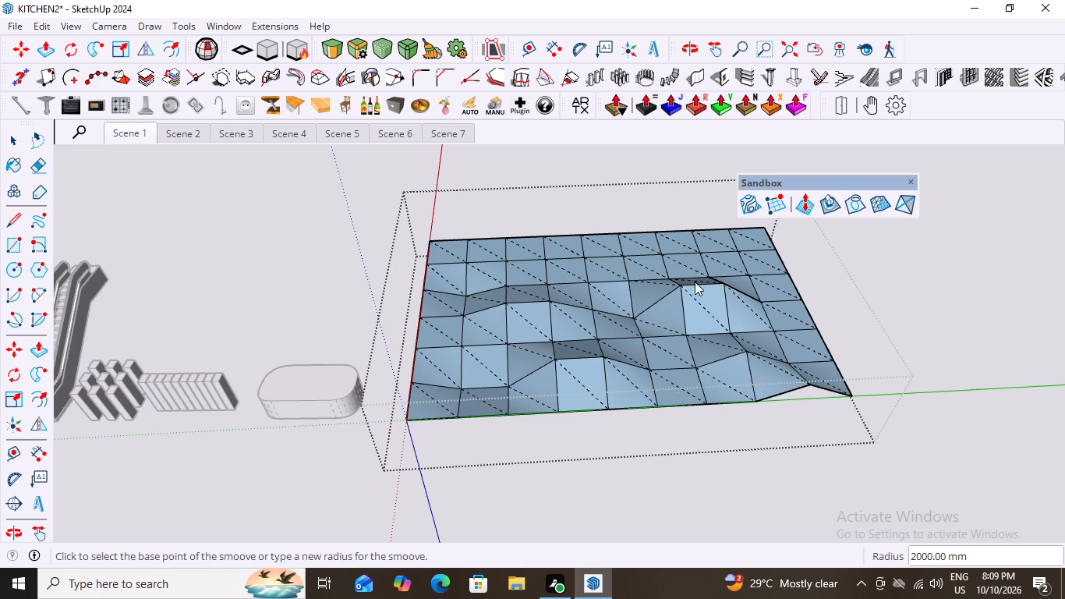
pyautogui.click(551, 257)
pyautogui.click(559, 276)
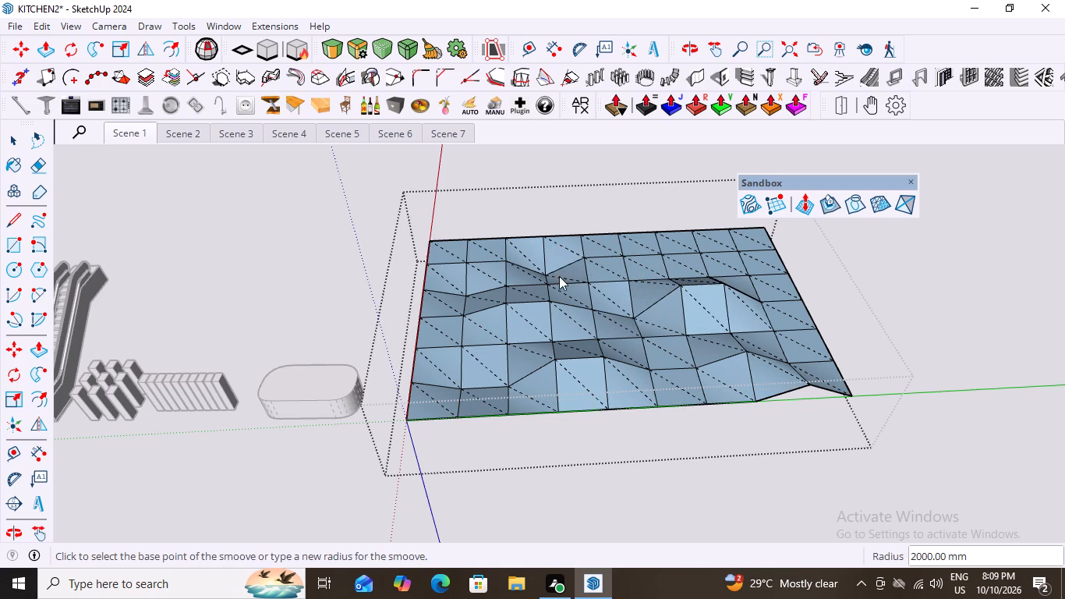
# Smoove the grid's back and far-side area: a slight rise behind the middle, a dip near the far back corner, and a rise on the far edge.
pyautogui.click(619, 265)
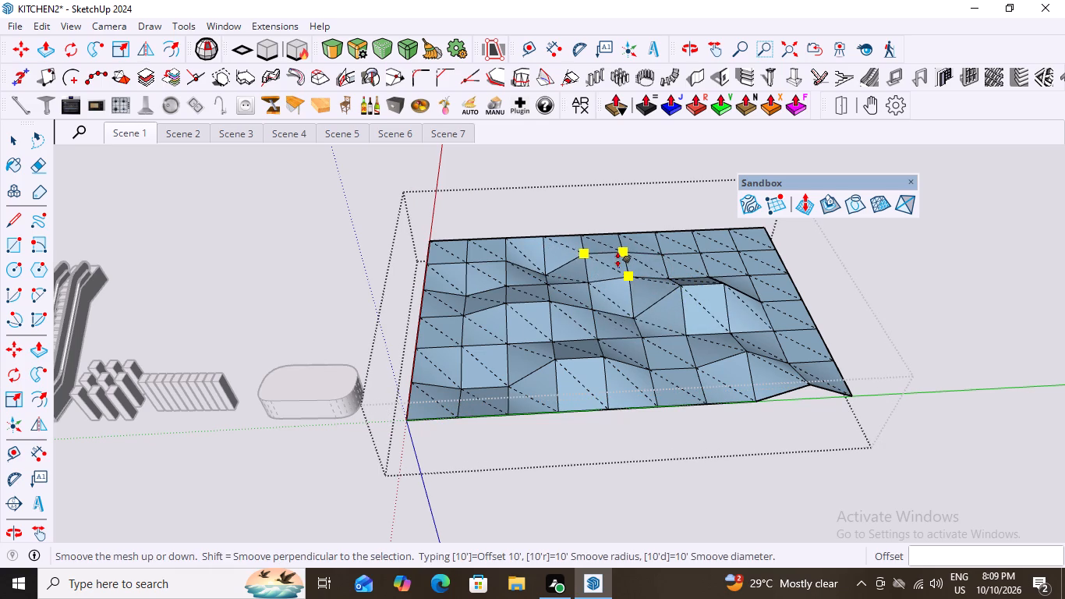
pyautogui.click(619, 261)
pyautogui.click(719, 257)
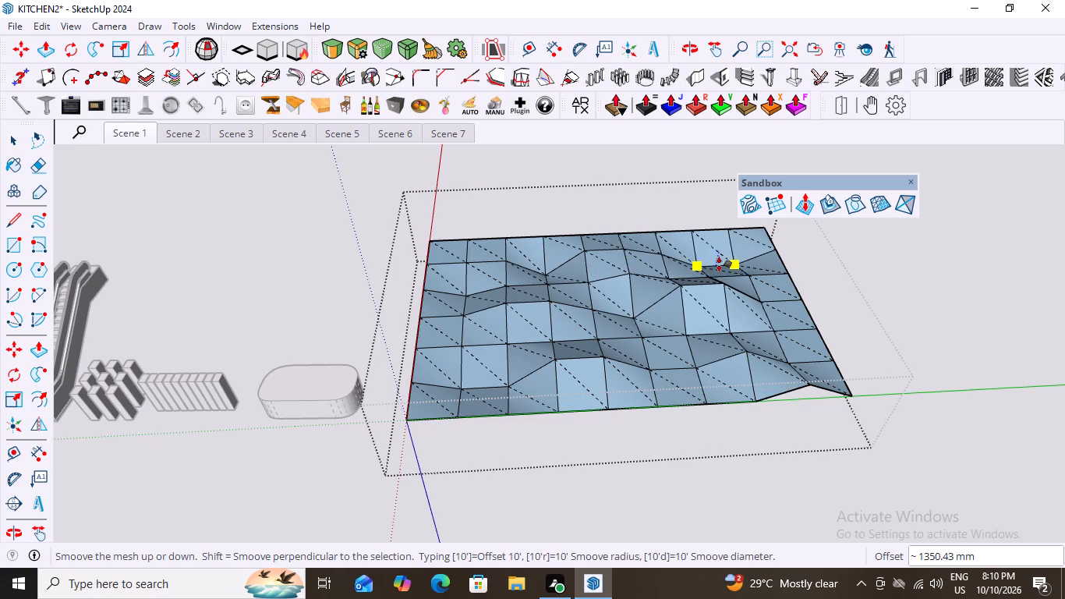
pyautogui.click(720, 267)
pyautogui.click(777, 307)
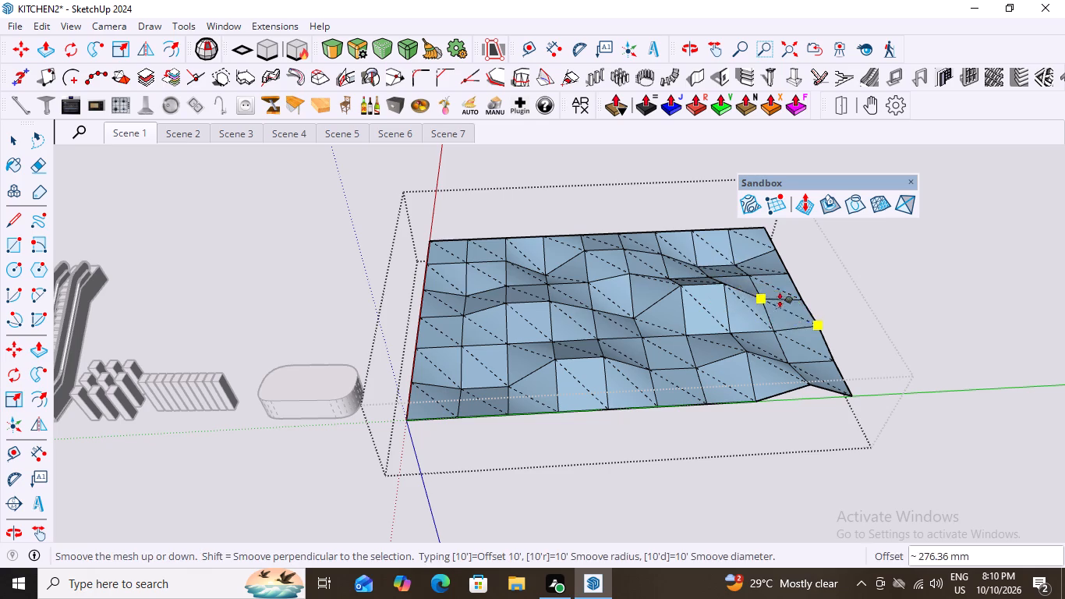
pyautogui.click(781, 294)
# Smoove a rise at the edge facing the rounded box, a rise of about 567 mm in front of the middle, and a slight rise in the middle.
pyautogui.click(451, 335)
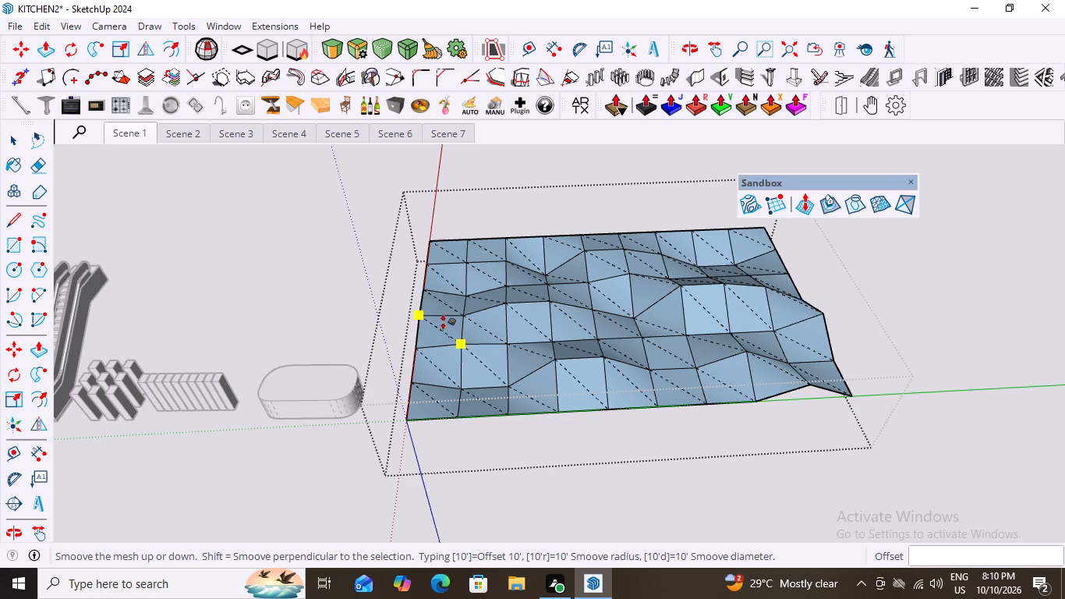
pyautogui.click(444, 324)
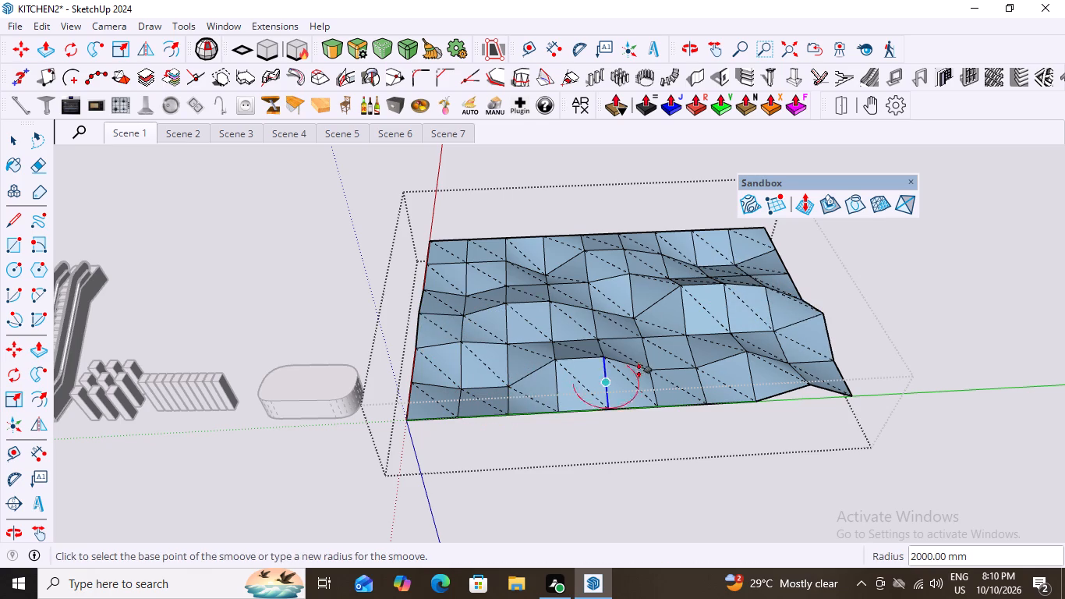
pyautogui.click(667, 357)
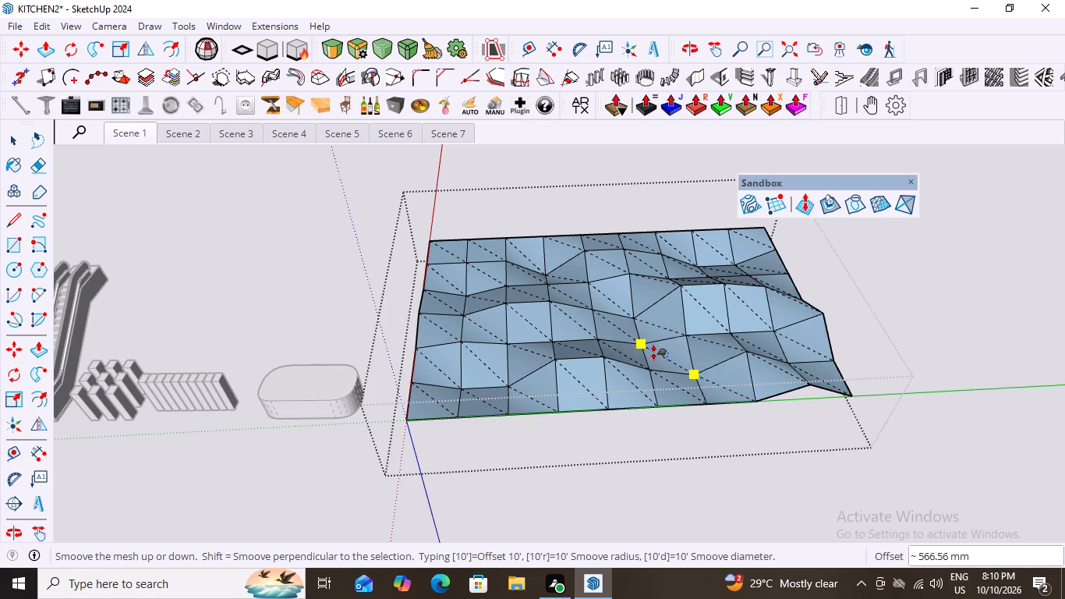
pyautogui.click(655, 352)
pyautogui.click(631, 335)
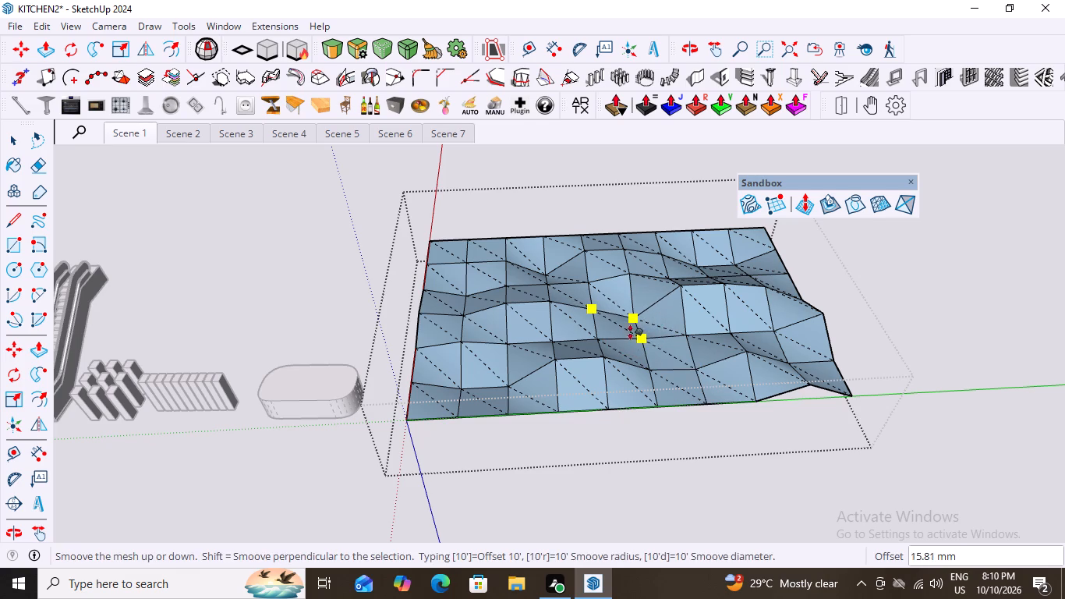
pyautogui.click(645, 324)
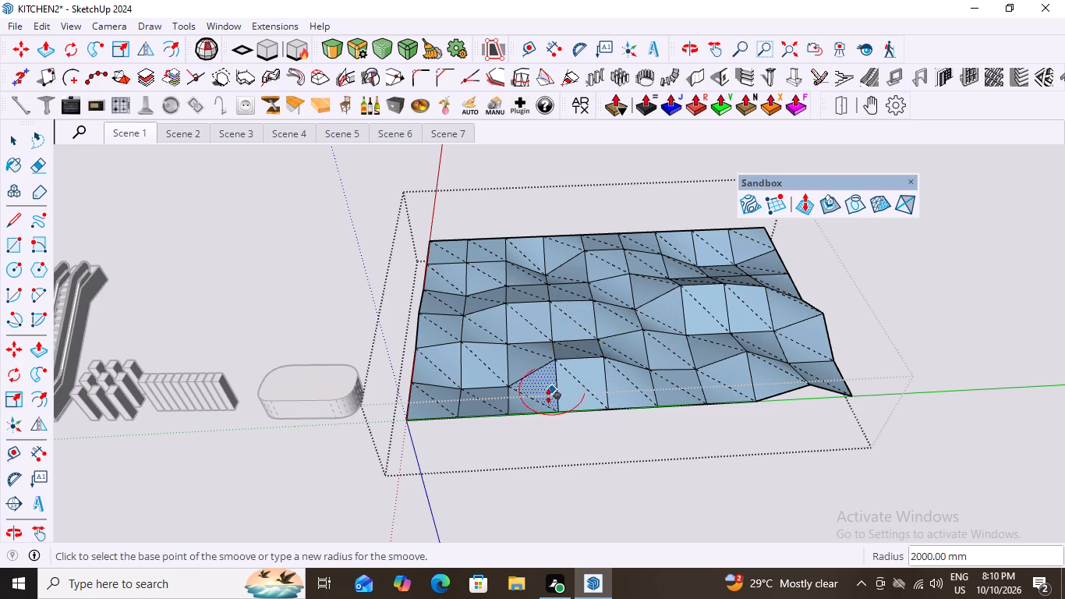
# Smoove the grid's back corner on the side nearest the rounded box.
pyautogui.scroll(-5, 556, 397)
pyautogui.scroll(6, 502, 310)
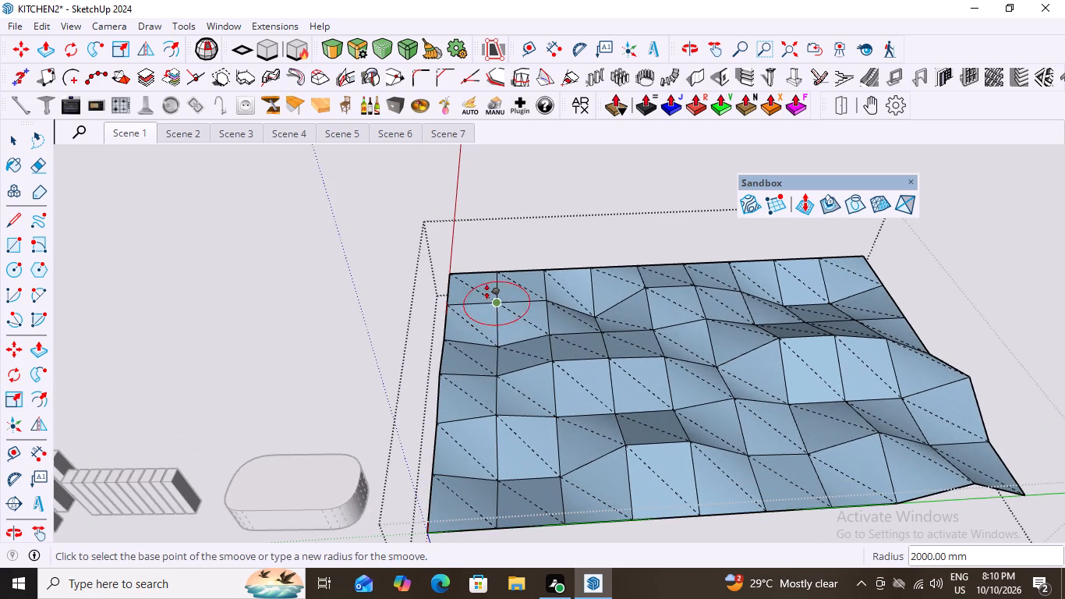
pyautogui.click(483, 290)
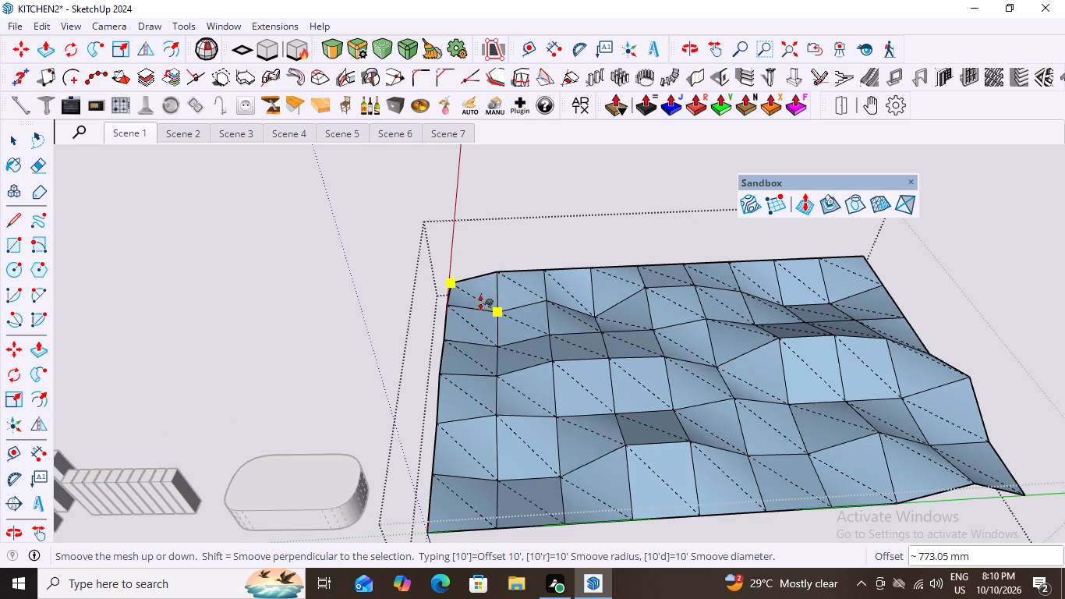
pyautogui.click(481, 291)
# Smoove a dip at the centre of the terrain grid.
pyautogui.scroll(-2, 526, 329)
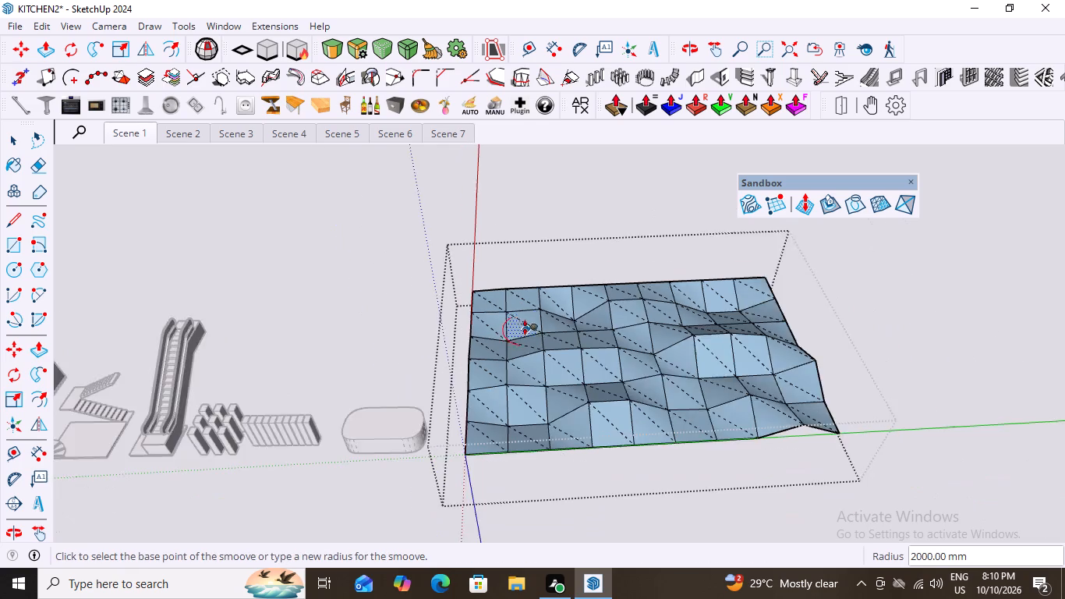
pyautogui.scroll(-12, 526, 330)
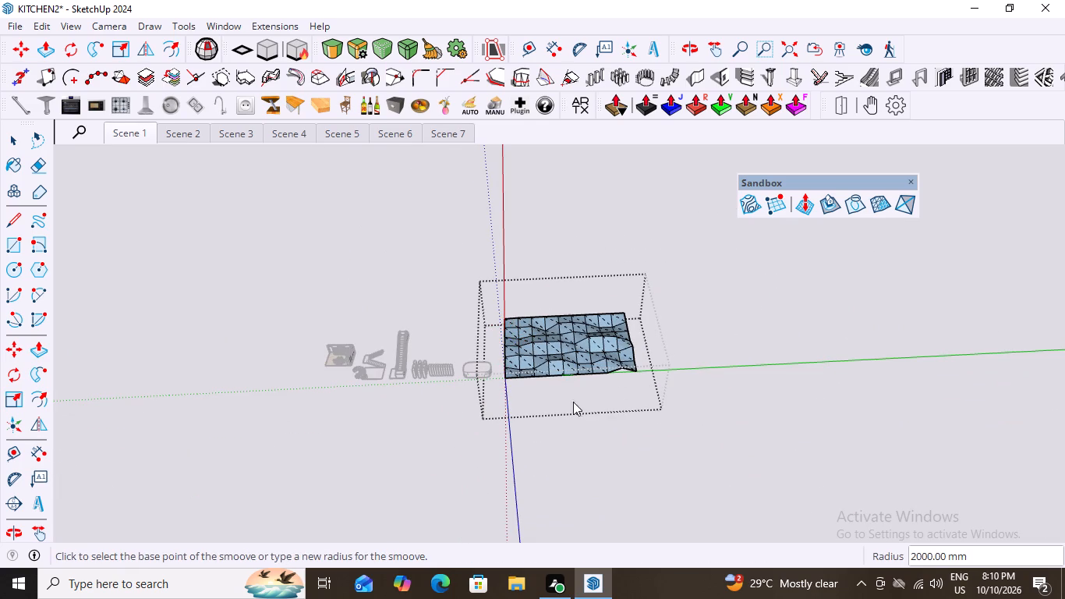
pyautogui.scroll(7, 584, 328)
pyautogui.moveTo(642, 358); pyautogui.dragTo(635, 442, button='middle')
pyautogui.scroll(3, 501, 335)
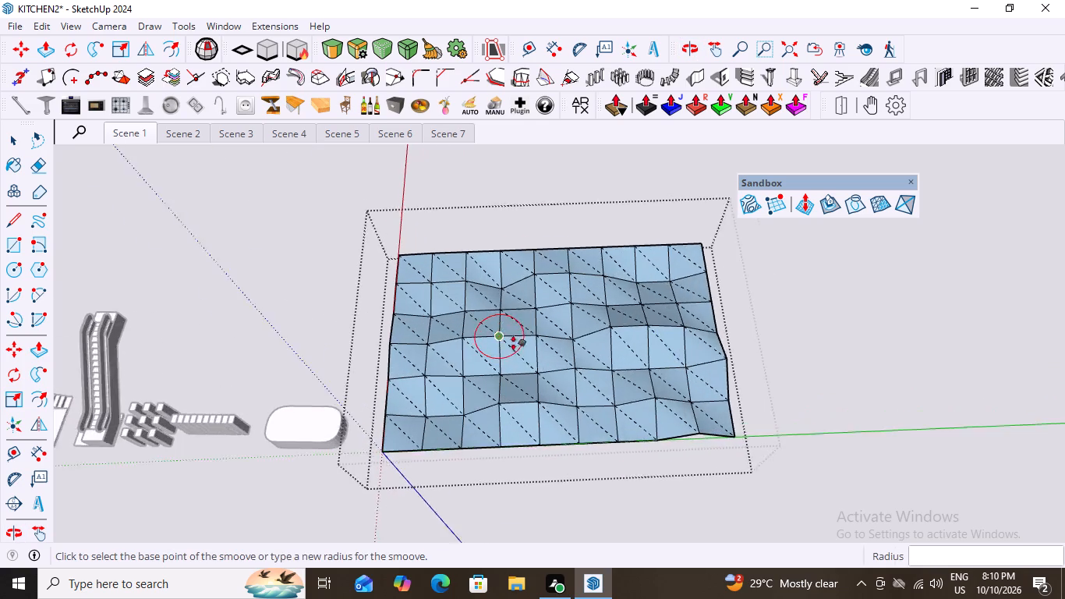
pyautogui.scroll(5, 515, 346)
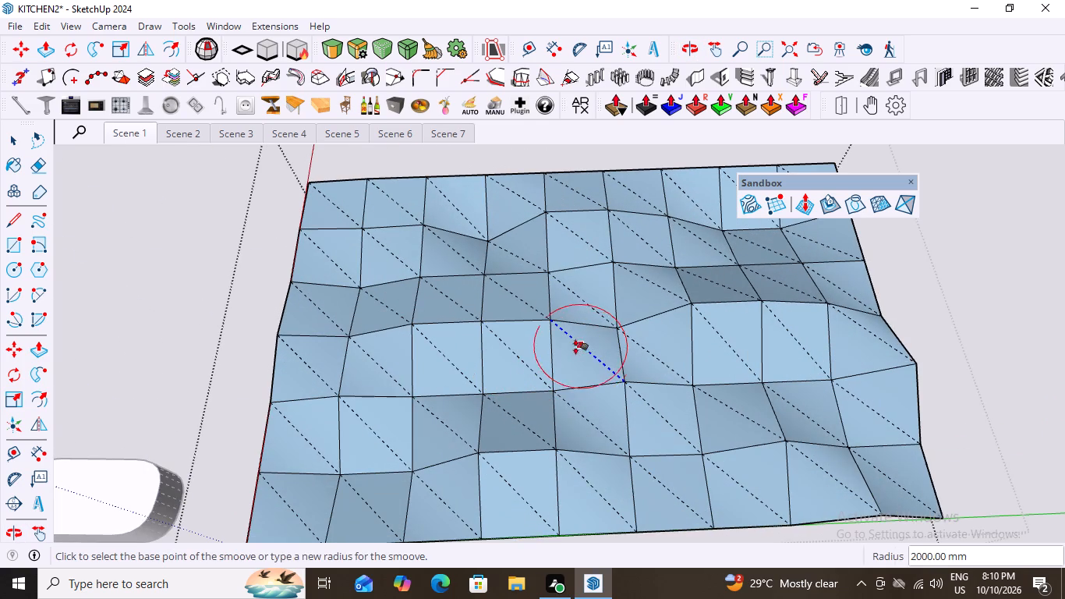
pyautogui.click(571, 353)
pyautogui.click(562, 367)
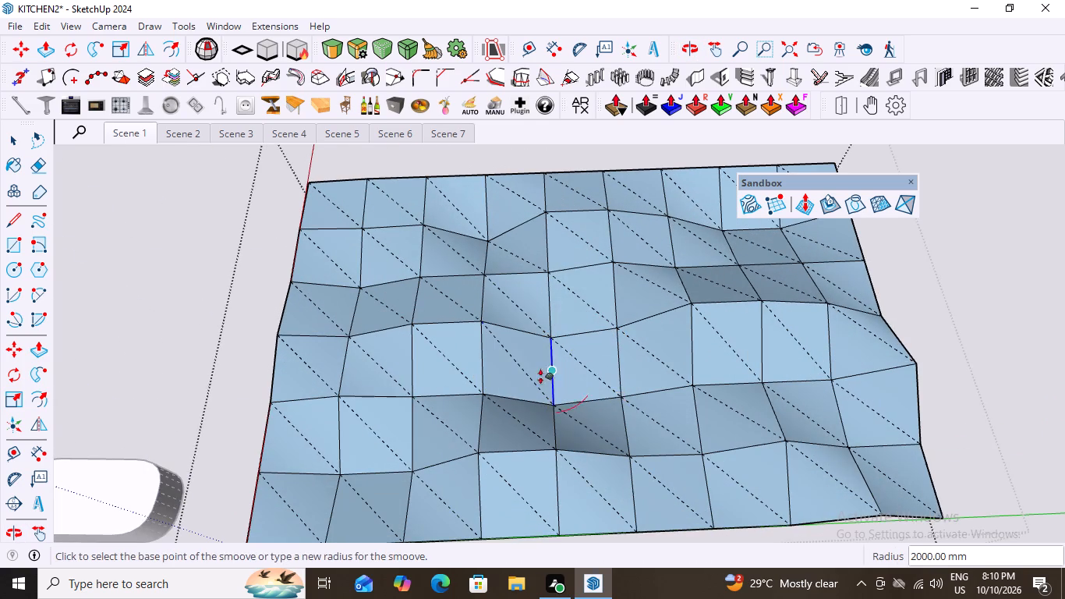
# Smoove a rise beside the central dip on the side away from the box, and a dip on the side nearer the box.
pyautogui.scroll(-3, 524, 395)
pyautogui.moveTo(596, 414); pyautogui.dragTo(605, 309, button='middle')
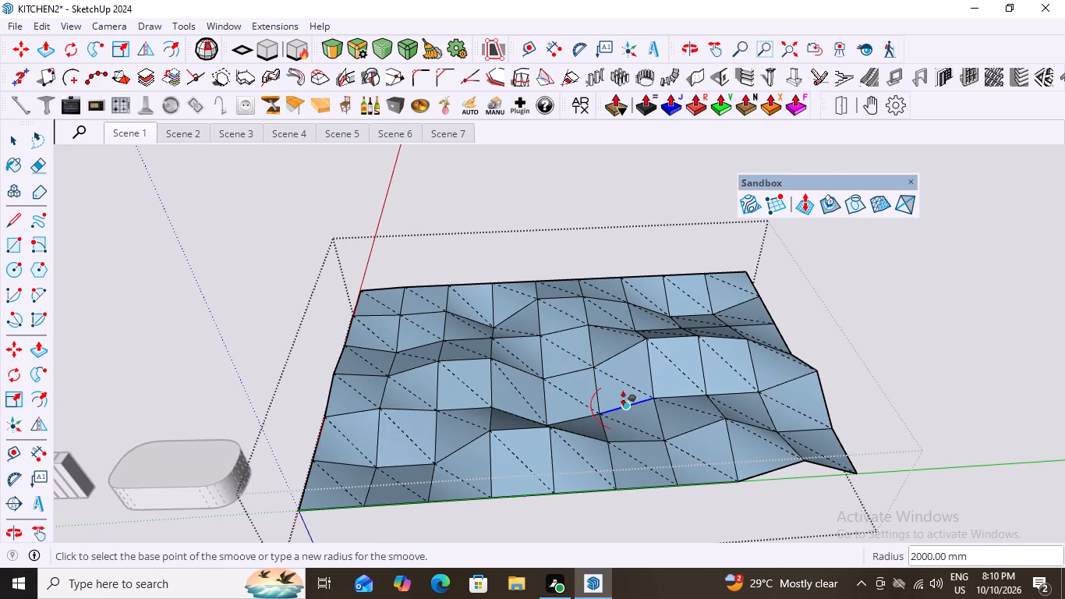
pyautogui.click(624, 401)
pyautogui.click(621, 388)
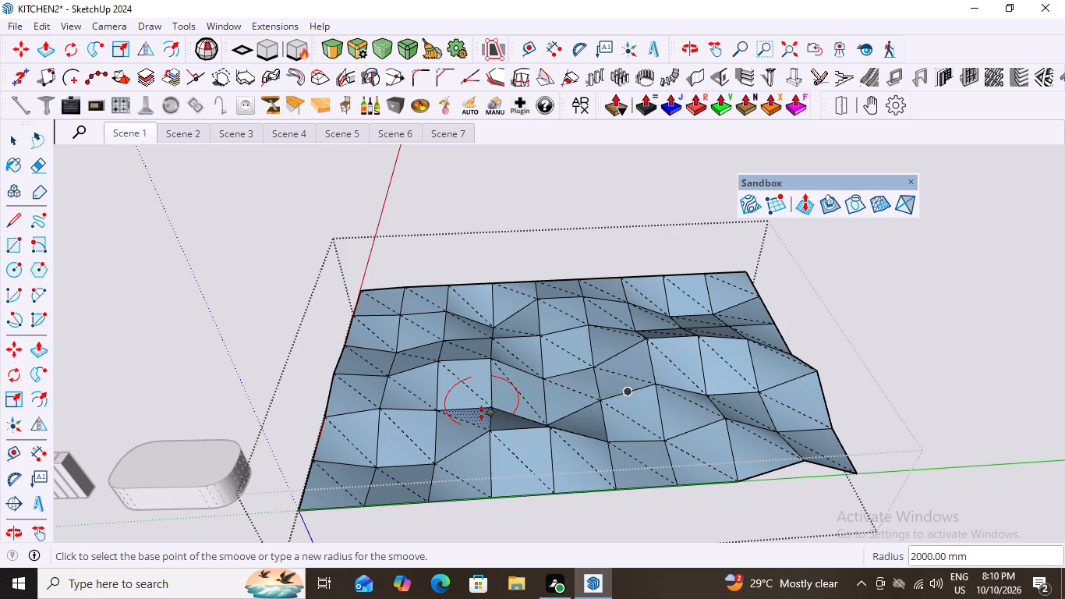
pyautogui.click(483, 416)
pyautogui.click(482, 414)
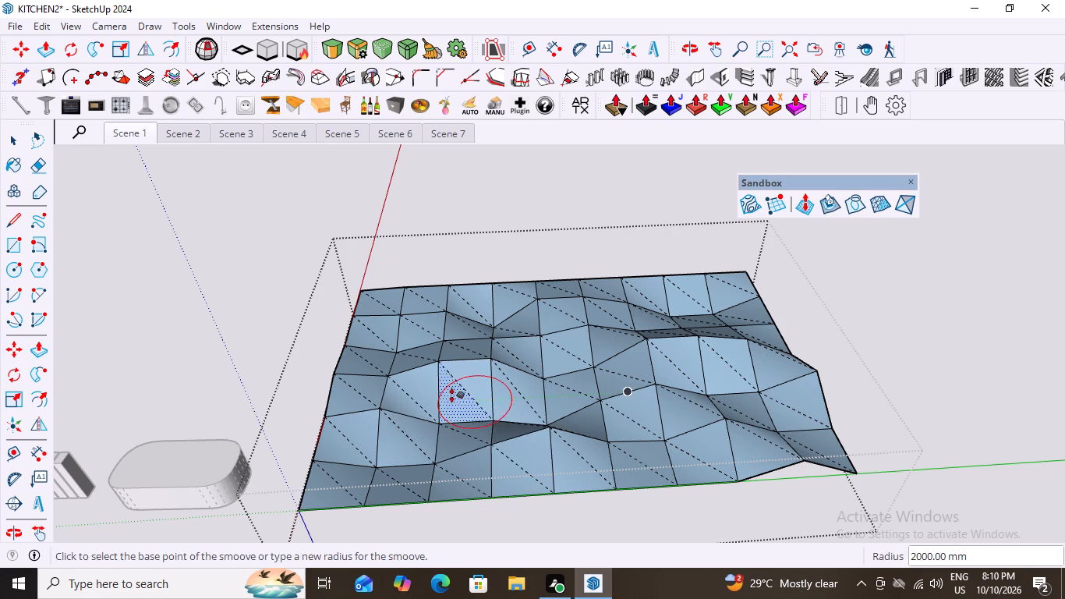
pyautogui.press('space')
pyautogui.scroll(-7, 488, 310)
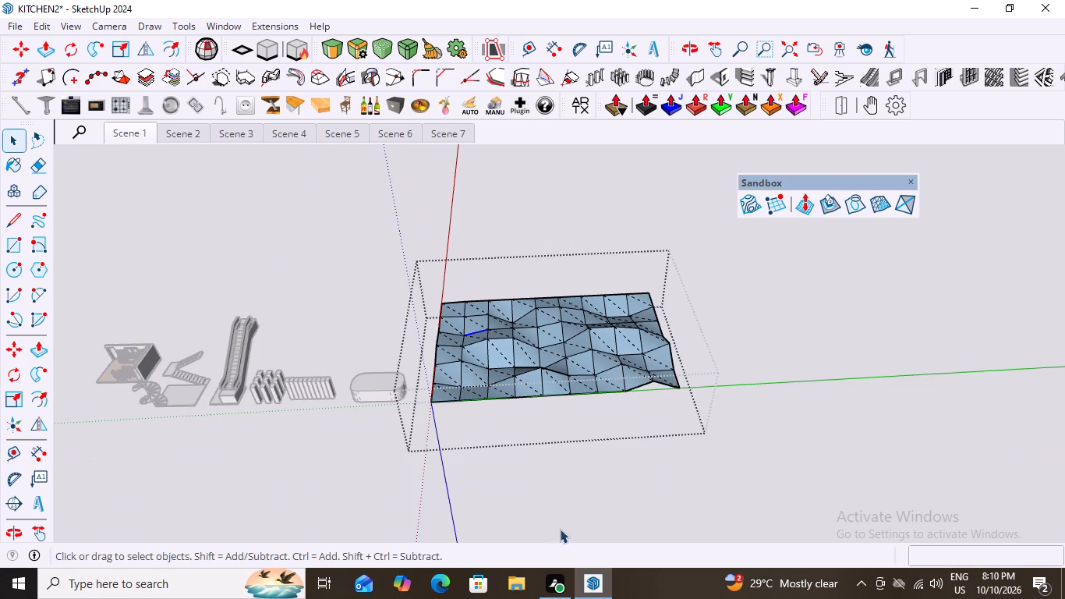
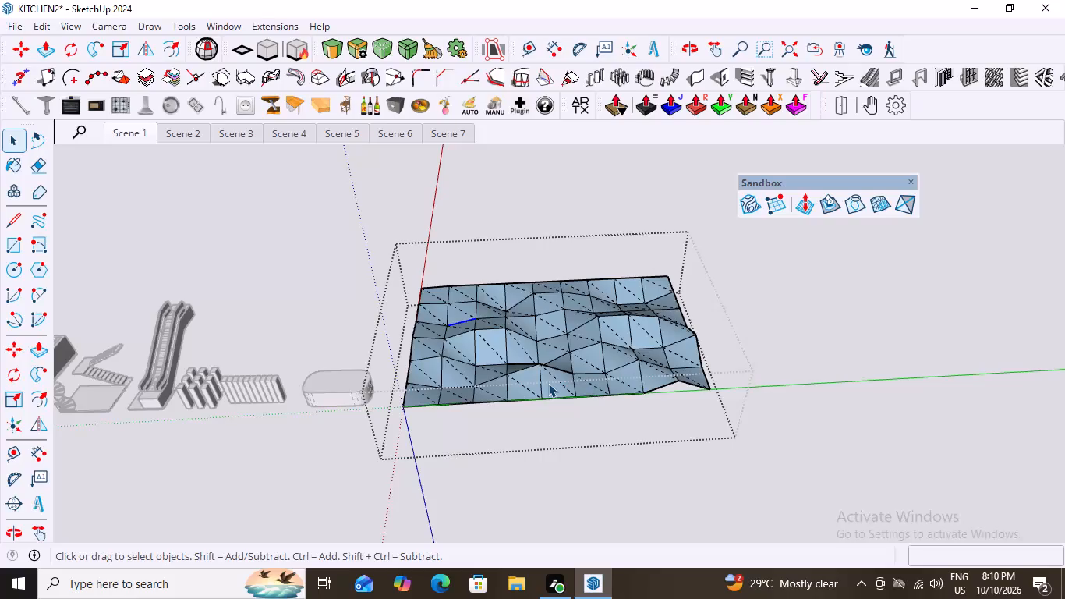
# Finish editing inside the sculpted terrain grid and close its group.
pyautogui.scroll(1, 434, 294)
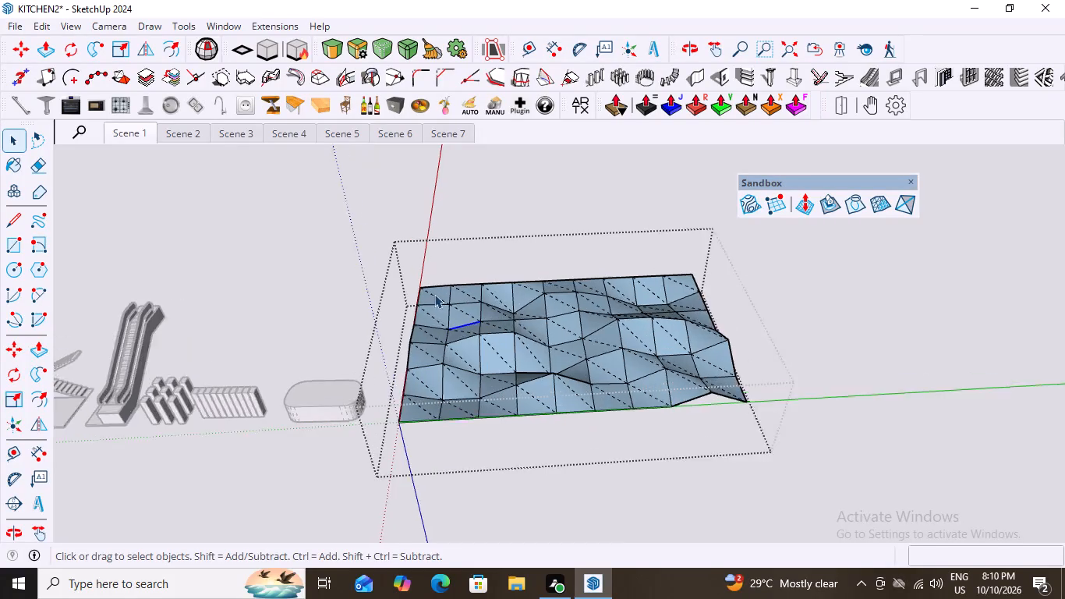
pyautogui.scroll(4, 434, 294)
pyautogui.moveTo(530, 350); pyautogui.dragTo(496, 404, button='middle')
pyautogui.scroll(6, 456, 286)
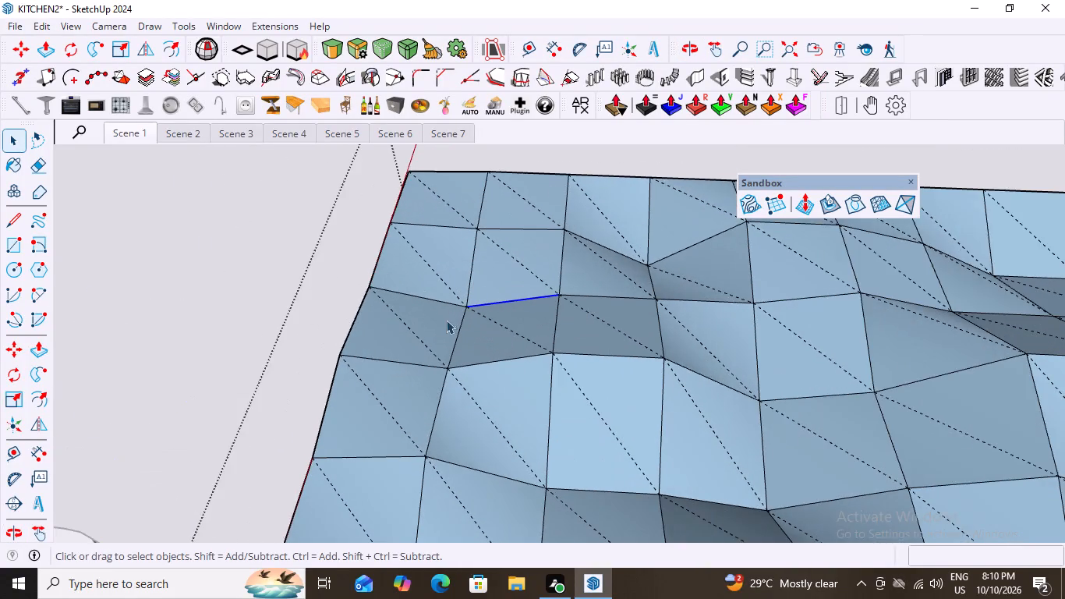
pyautogui.scroll(-9, 446, 320)
pyautogui.moveTo(510, 410); pyautogui.dragTo(600, 394, button='middle')
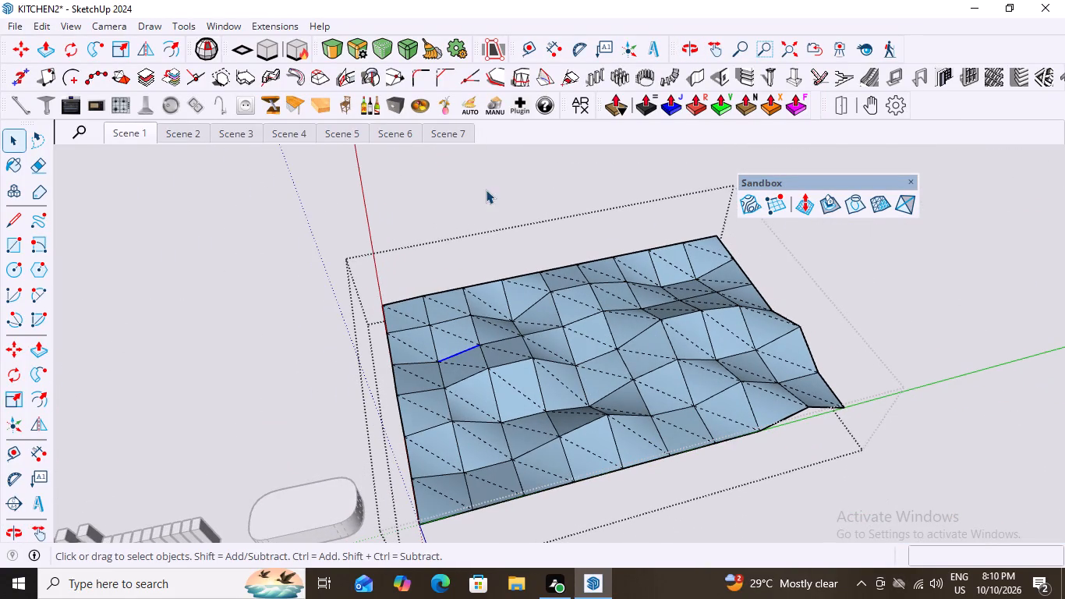
pyautogui.doubleClick(484, 190)
# Examine the sculpted terrain grid and the row of practice models from several angles and distances.
pyautogui.scroll(-5, 525, 359)
pyautogui.moveTo(642, 452); pyautogui.dragTo(594, 233, button='middle')
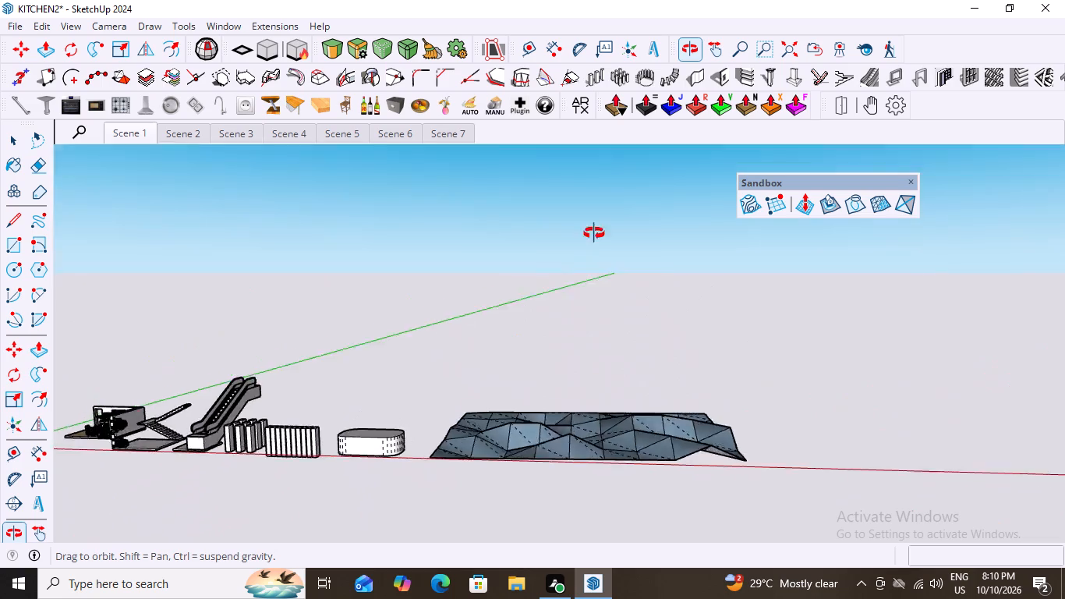
pyautogui.moveTo(594, 233); pyautogui.dragTo(566, 426, button='middle')
pyautogui.scroll(-4, 566, 426)
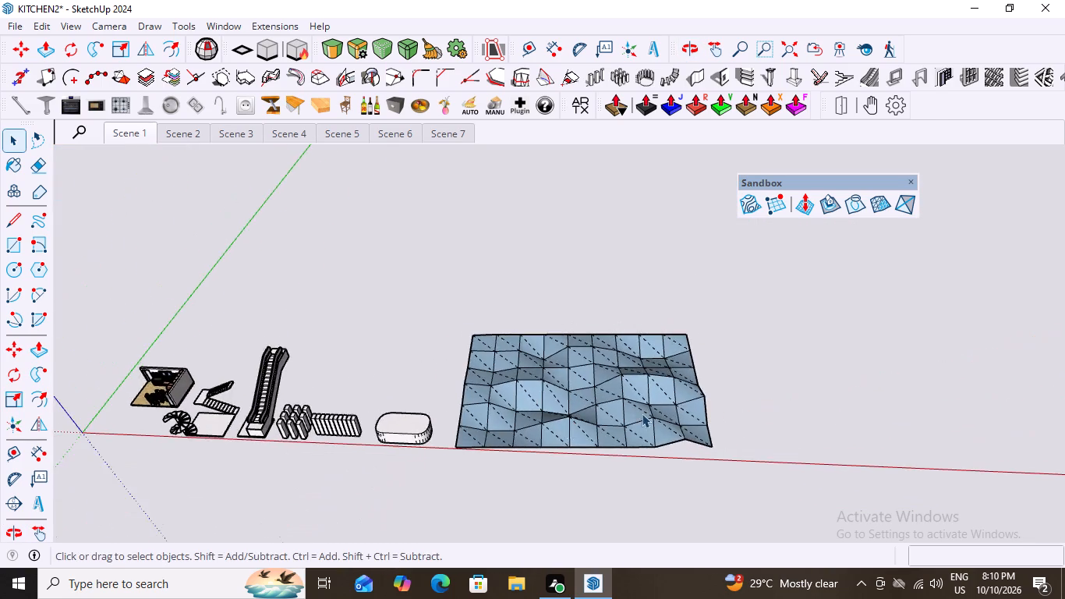
pyautogui.scroll(-4, 642, 413)
pyautogui.scroll(3, 568, 465)
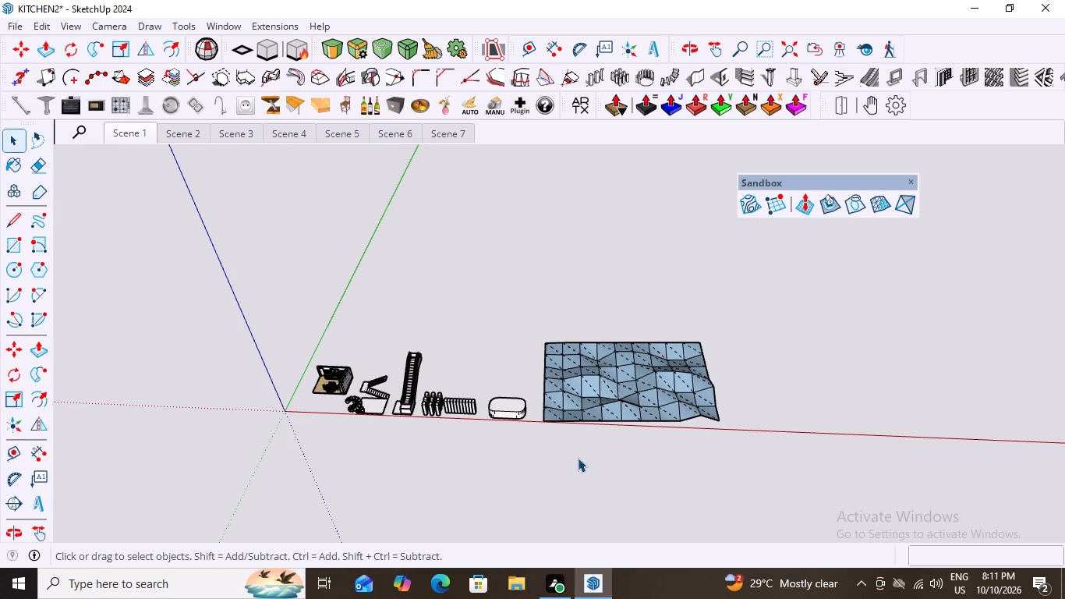
pyautogui.scroll(-1, 547, 457)
pyautogui.scroll(1, 599, 461)
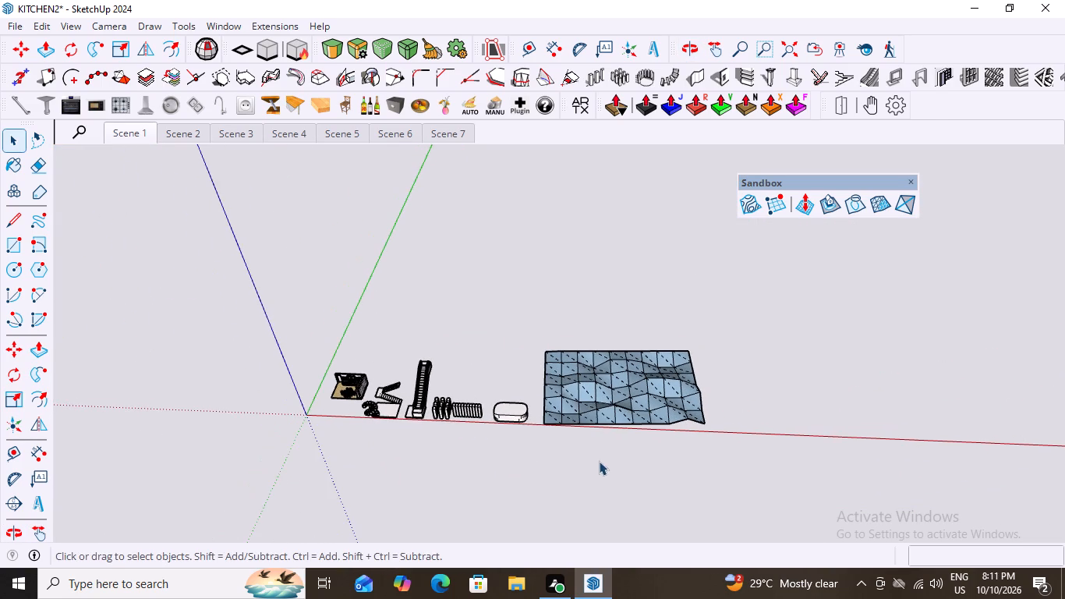
pyautogui.scroll(1, 599, 461)
pyautogui.moveTo(631, 449); pyautogui.dragTo(664, 442, button='middle')
pyautogui.scroll(6, 664, 442)
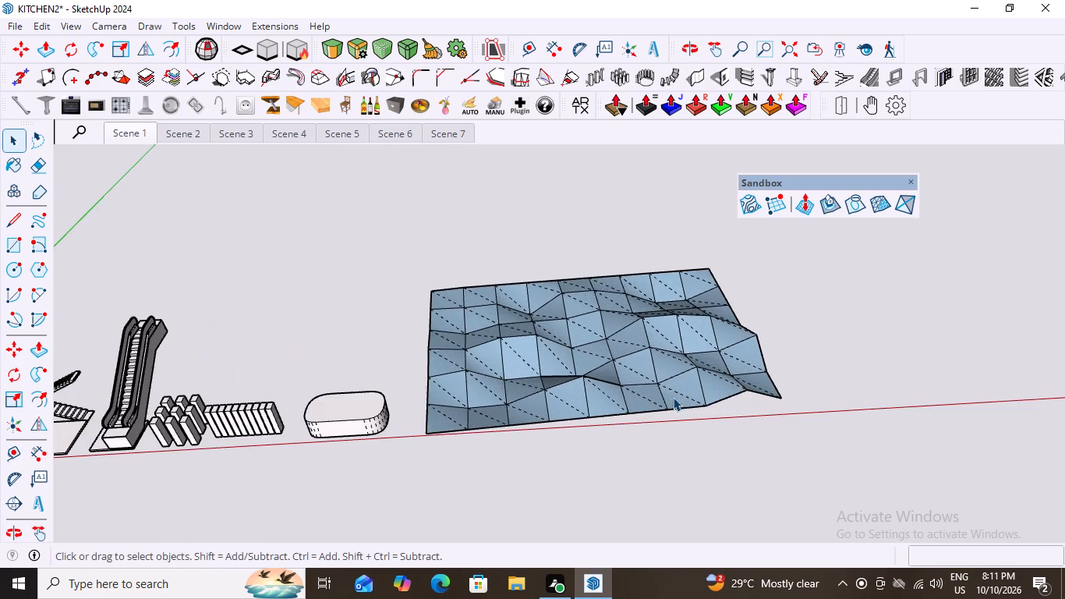
pyautogui.moveTo(673, 397); pyautogui.dragTo(652, 451, button='middle')
pyautogui.scroll(-4, 652, 451)
pyautogui.scroll(5, 512, 399)
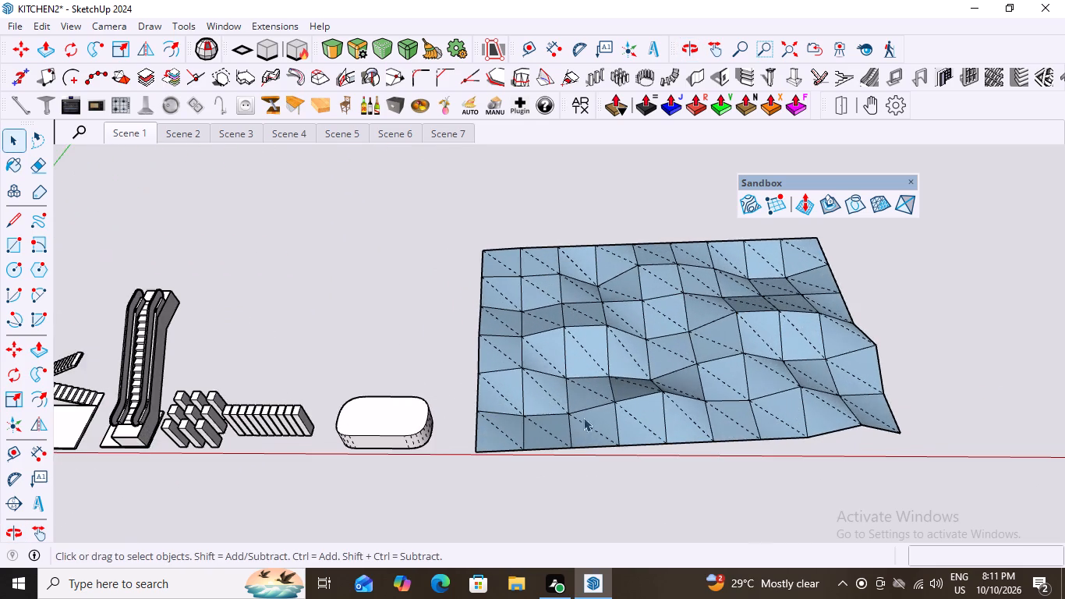
pyautogui.moveTo(627, 428); pyautogui.dragTo(632, 385, button='middle')
pyautogui.scroll(1, 632, 385)
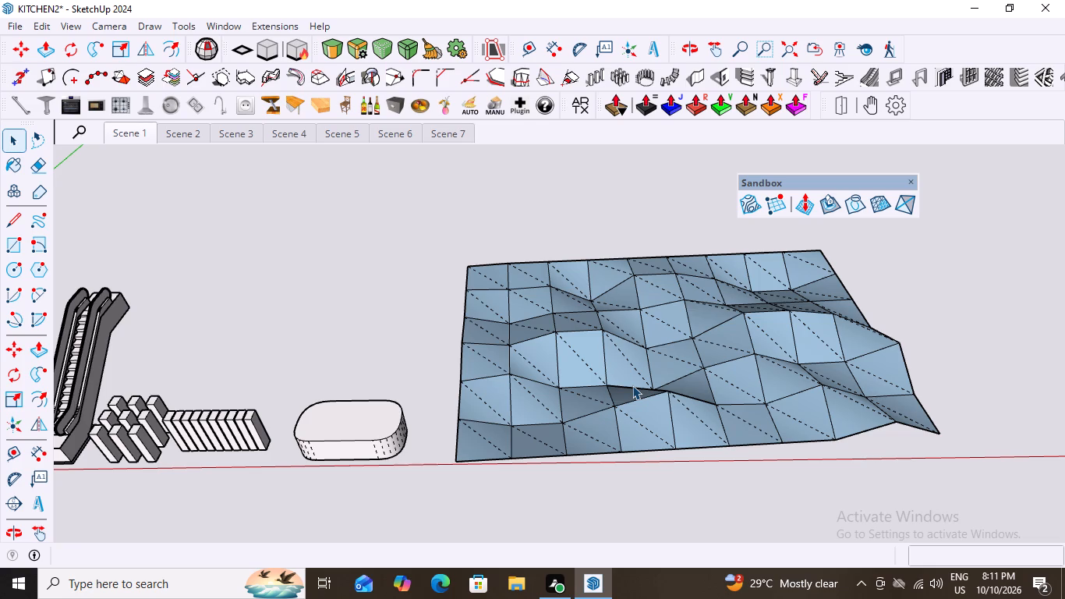
pyautogui.scroll(-3, 398, 381)
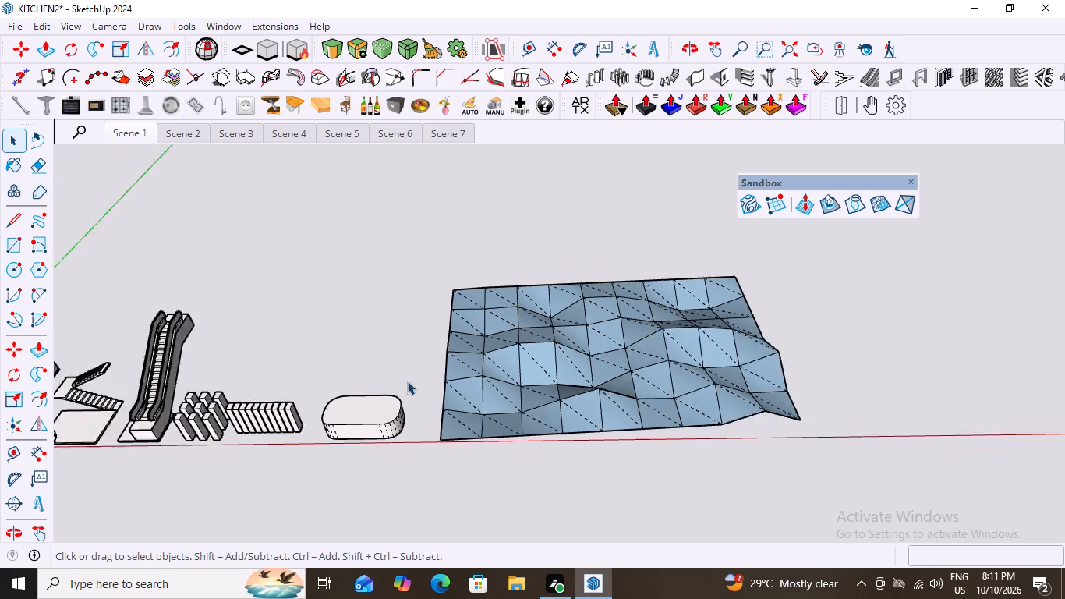
pyautogui.scroll(-4, 407, 381)
pyautogui.scroll(2, 531, 408)
pyautogui.scroll(2, 636, 419)
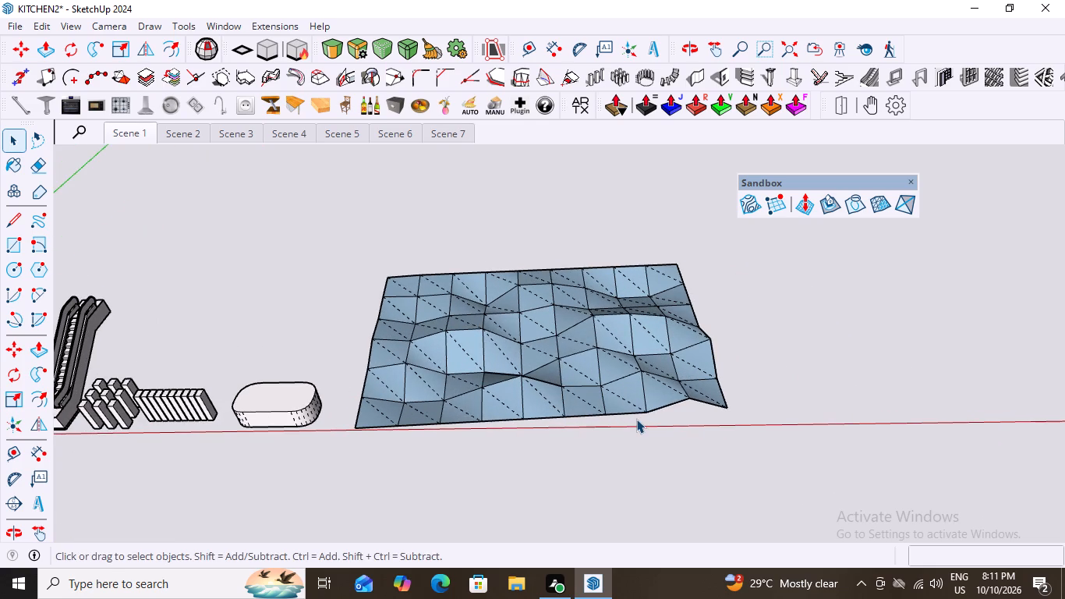
pyautogui.scroll(-2, 661, 409)
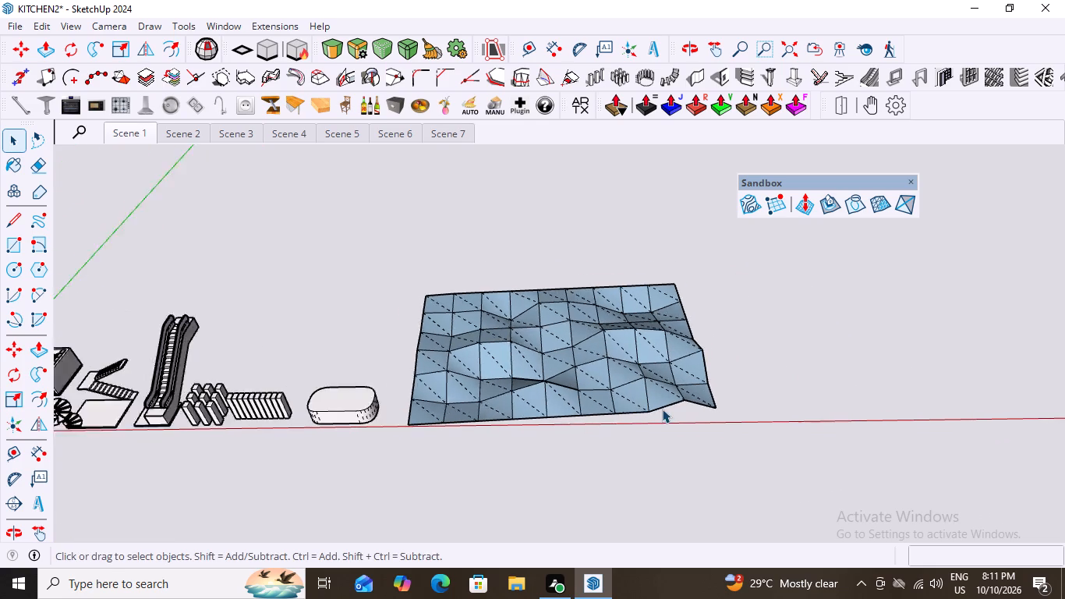
pyautogui.scroll(-7, 662, 409)
pyautogui.scroll(2, 621, 431)
pyautogui.moveTo(613, 441); pyautogui.dragTo(572, 391, button='middle')
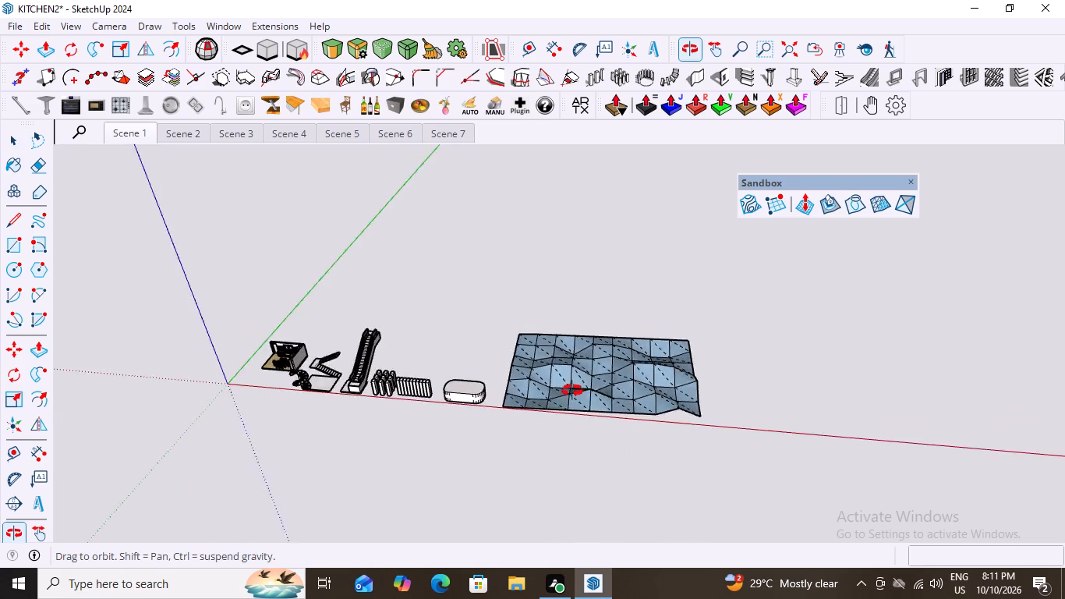
pyautogui.moveTo(572, 391); pyautogui.dragTo(613, 406, button='middle')
pyautogui.scroll(6, 617, 406)
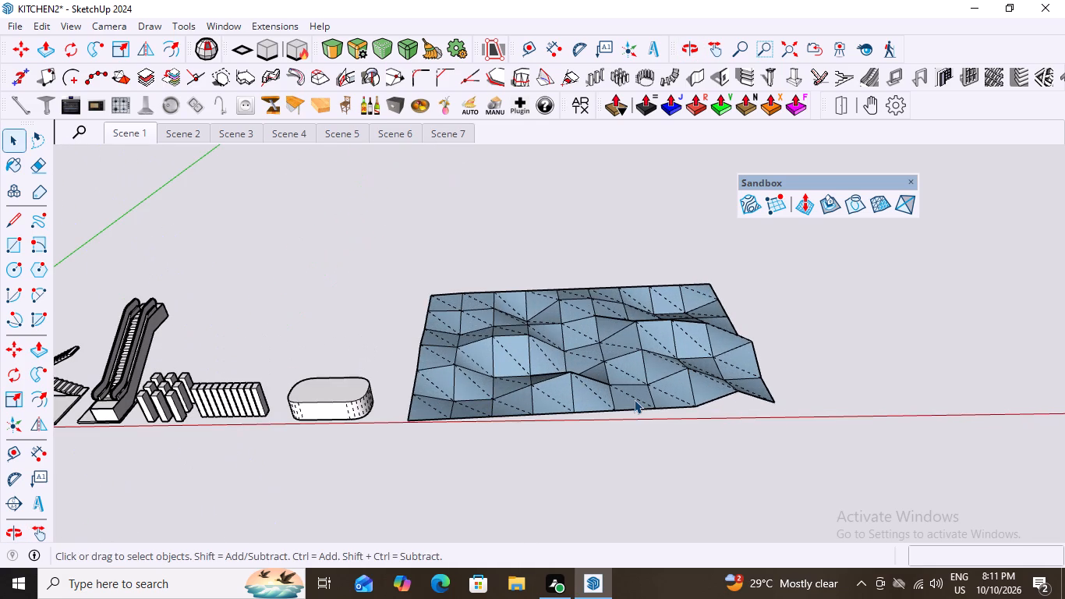
pyautogui.scroll(-4, 561, 399)
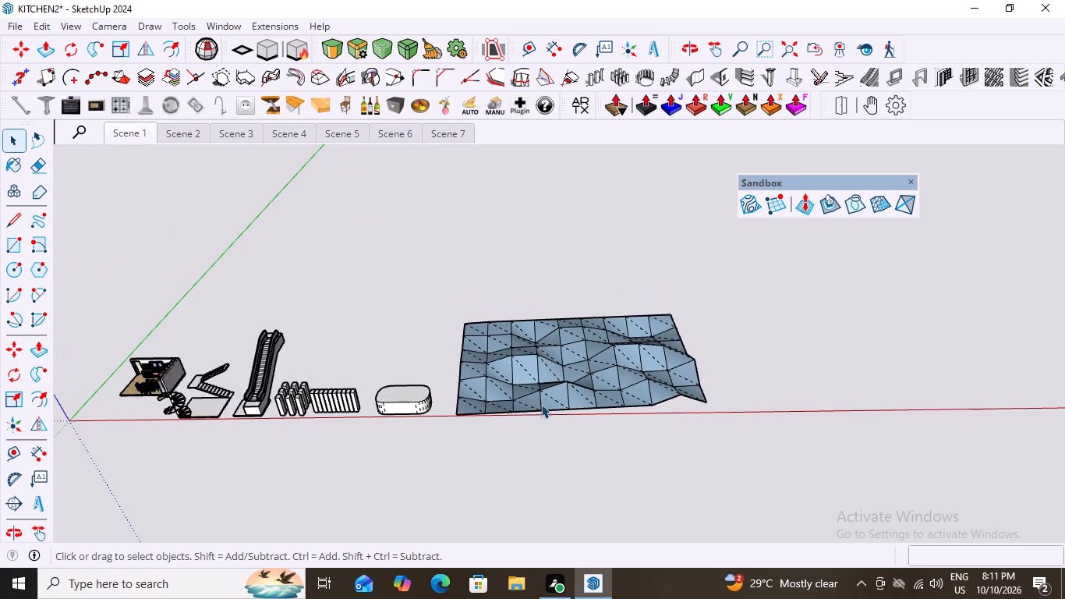
# Delete the sculpted terrain grid together with the rounded box beside it.
pyautogui.scroll(-3, 501, 395)
pyautogui.scroll(3, 427, 390)
pyautogui.moveTo(792, 307); pyautogui.dragTo(741, 363)
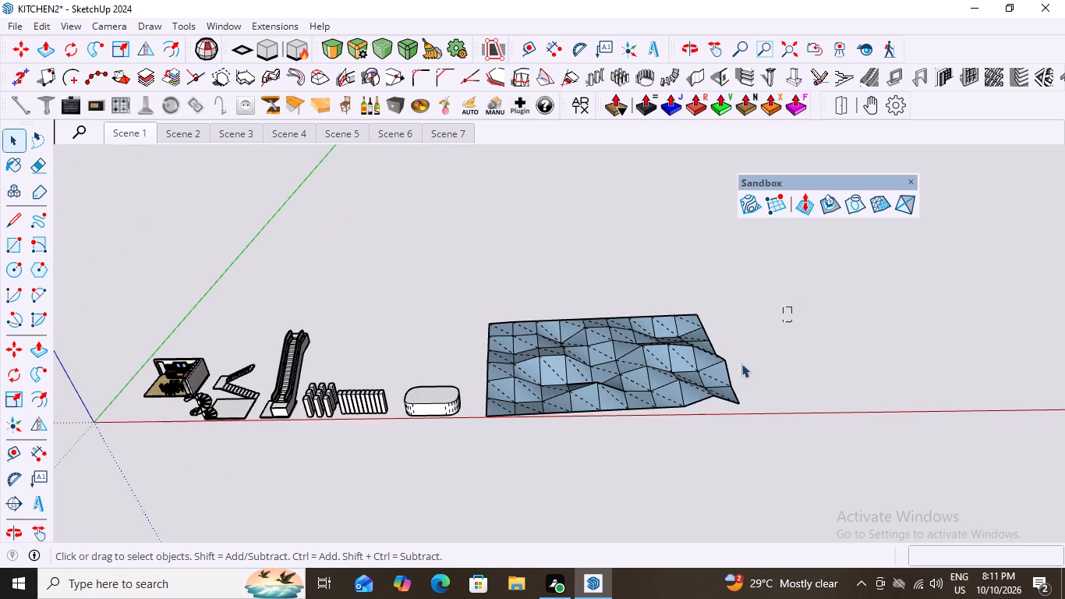
pyautogui.moveTo(741, 363); pyautogui.dragTo(451, 416)
pyautogui.press('Delete')
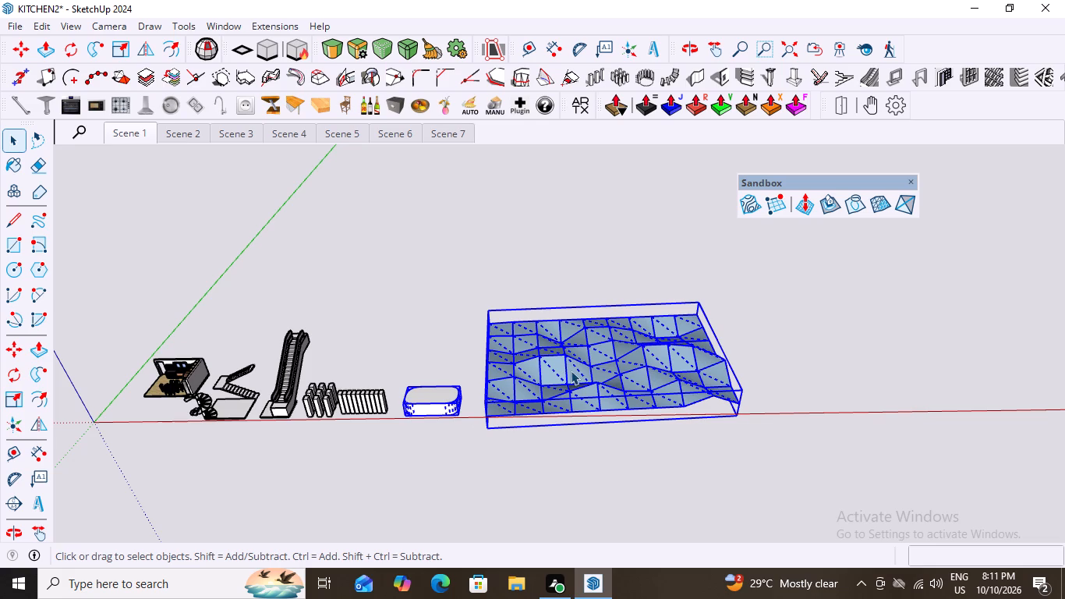
# Delete the escalator, the upright block array and the row of slats beside it.
pyautogui.scroll(-3, 726, 342)
pyautogui.scroll(9, 324, 412)
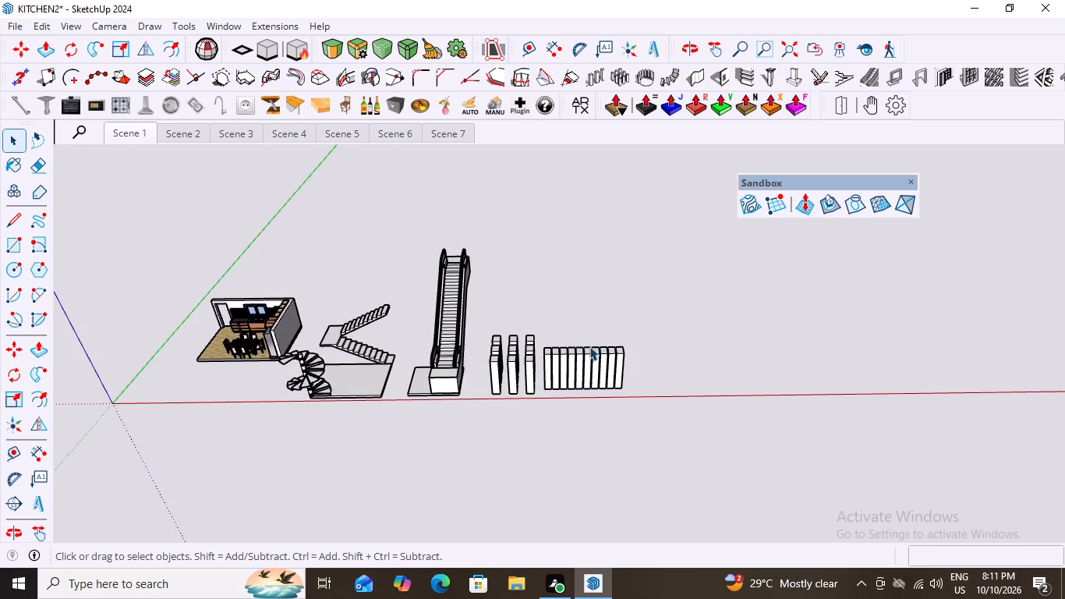
pyautogui.moveTo(751, 310); pyautogui.dragTo(446, 391)
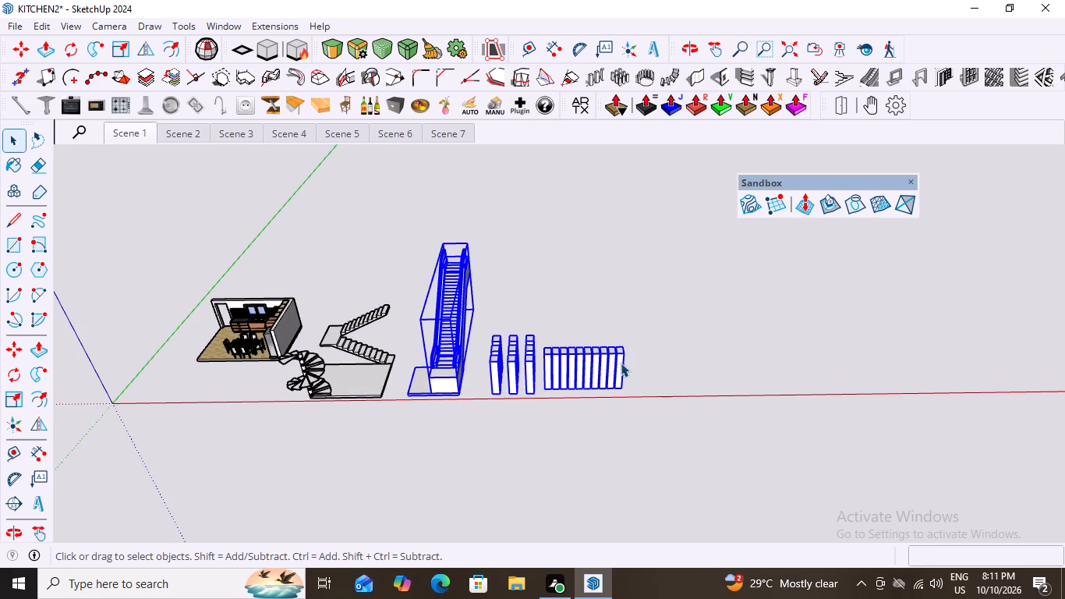
pyautogui.press('Delete')
# Delete the spiral staircase, the two-flight staircase and the flat slab next to the kitchen.
pyautogui.scroll(7, 196, 404)
pyautogui.moveTo(313, 375); pyautogui.dragTo(337, 367, button='middle')
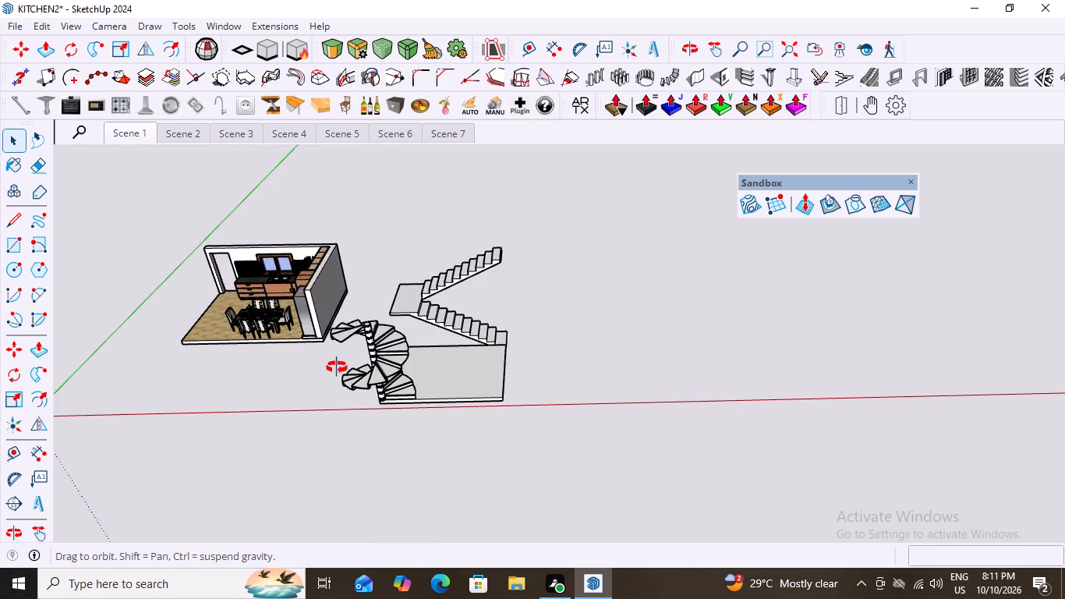
pyautogui.moveTo(337, 367); pyautogui.dragTo(352, 360, button='middle')
pyautogui.scroll(4, 480, 422)
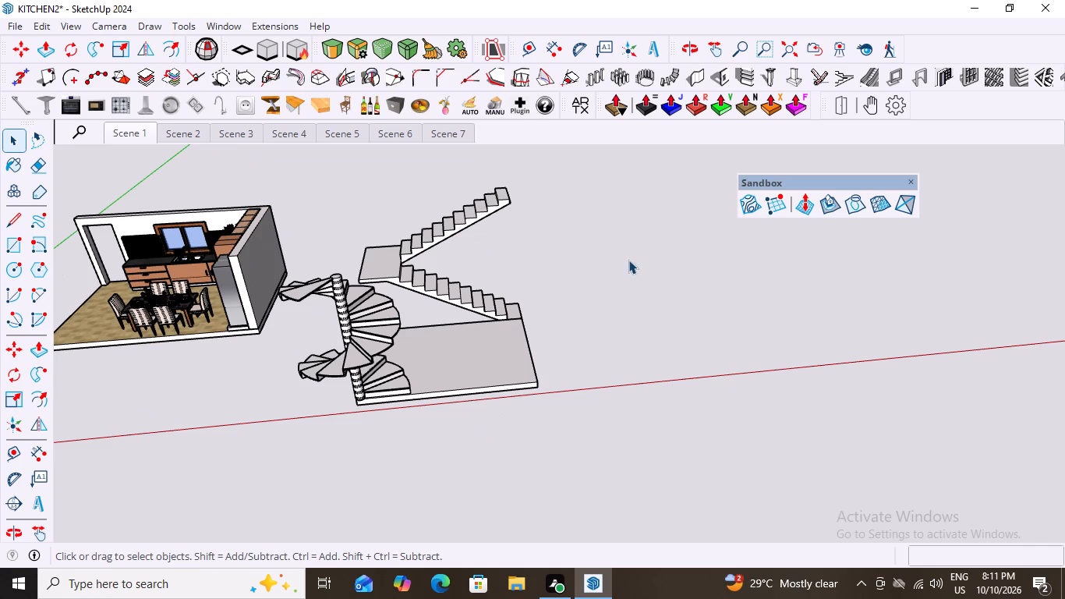
pyautogui.moveTo(624, 258); pyautogui.dragTo(356, 382)
pyautogui.press('Delete')
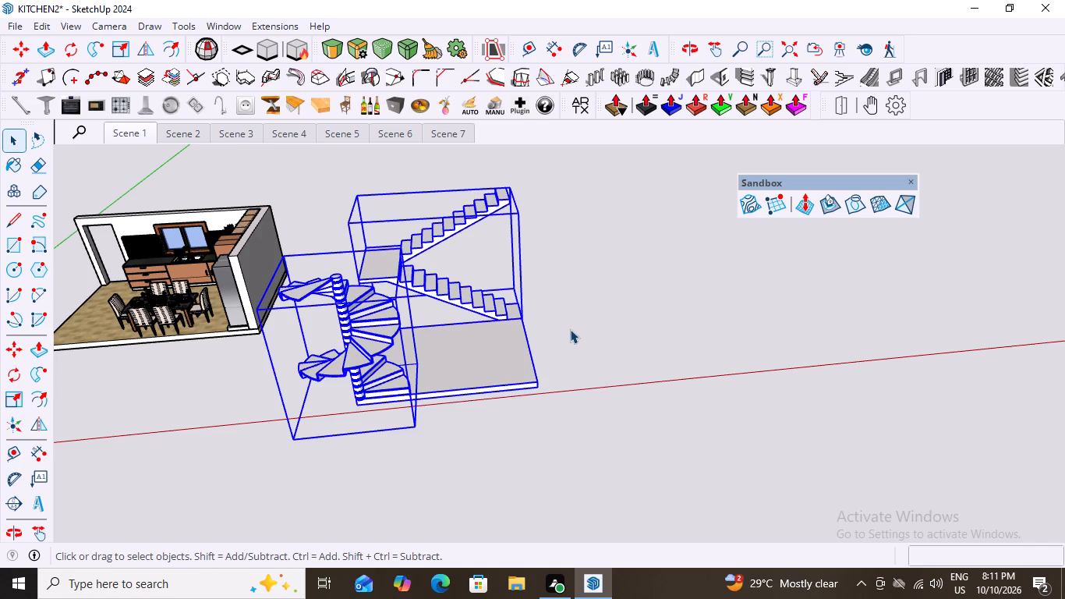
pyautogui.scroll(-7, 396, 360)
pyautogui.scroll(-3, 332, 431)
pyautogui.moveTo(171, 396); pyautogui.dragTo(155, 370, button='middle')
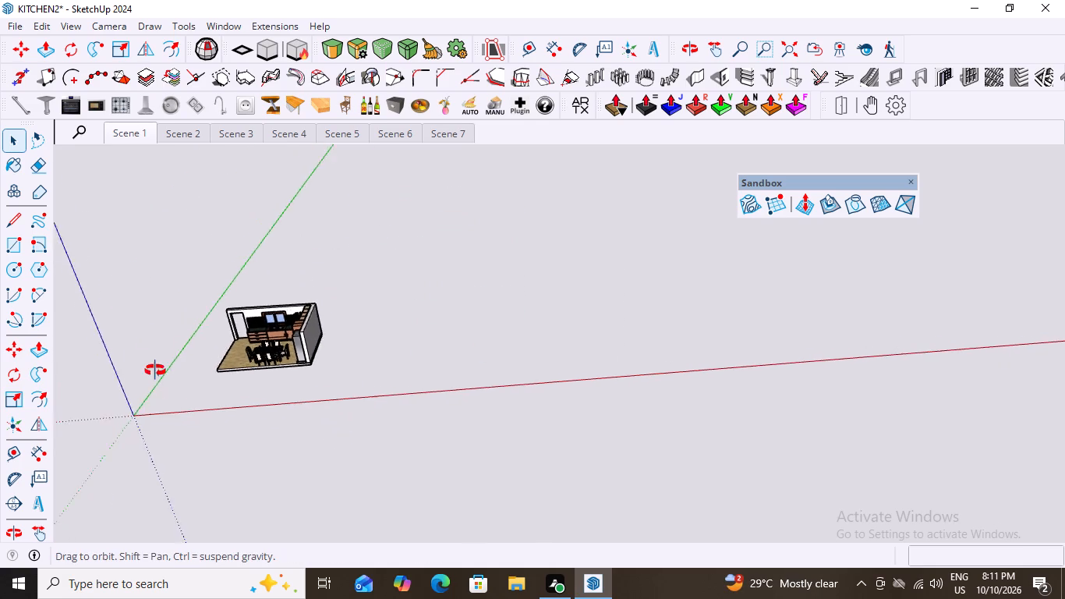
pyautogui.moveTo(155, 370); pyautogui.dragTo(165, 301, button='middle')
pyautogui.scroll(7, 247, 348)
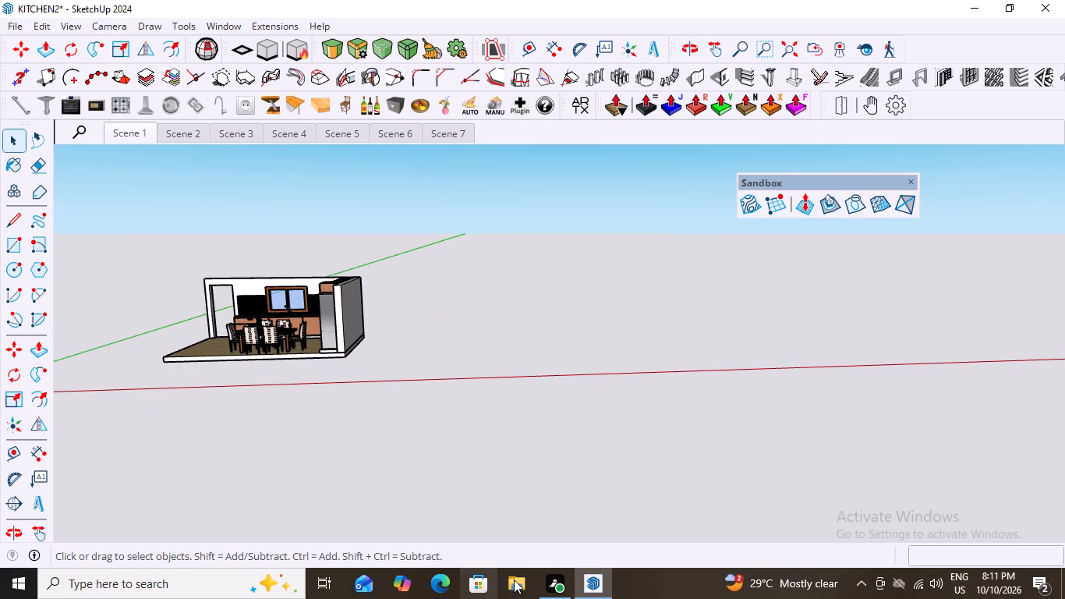
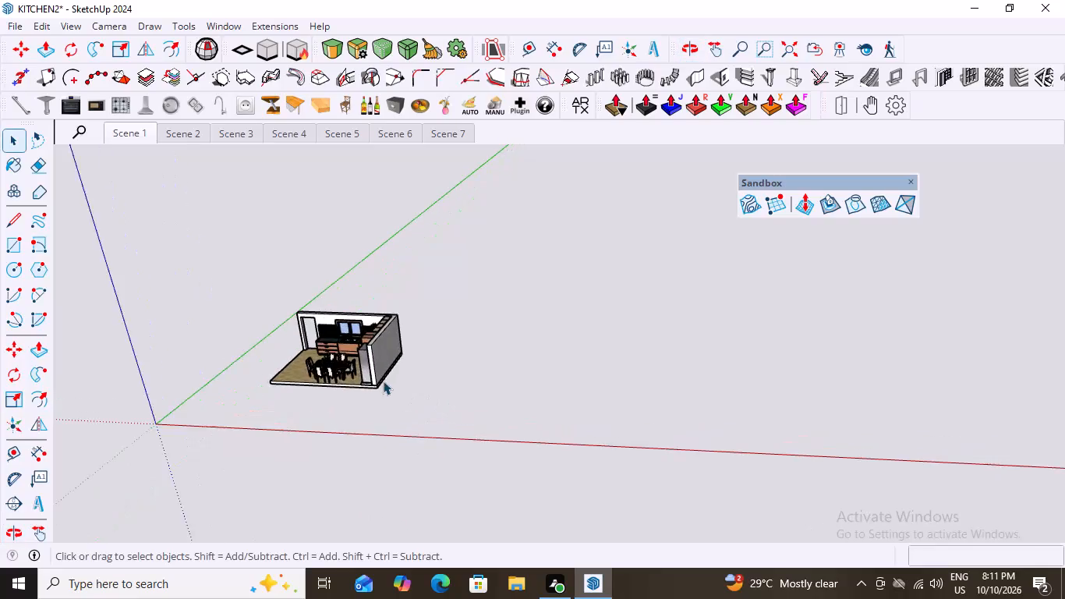
# Draw a ground rectangle about 3551 by 4939 mm in the open space beside the kitchen.
pyautogui.scroll(-11, 344, 402)
pyautogui.moveTo(476, 455); pyautogui.dragTo(451, 432, button='middle')
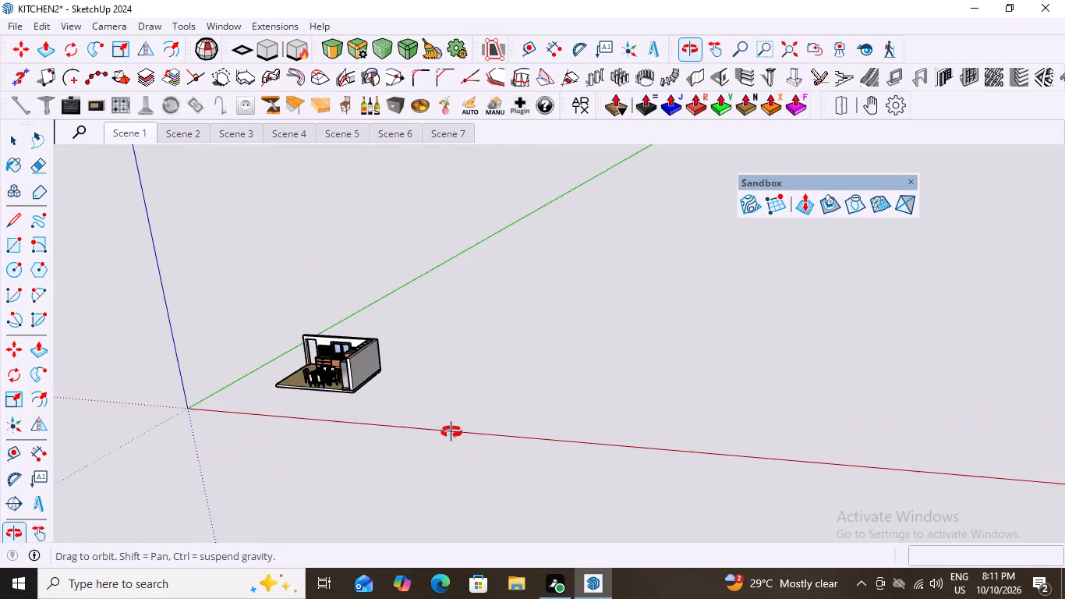
pyautogui.moveTo(451, 432); pyautogui.dragTo(518, 461, button='middle')
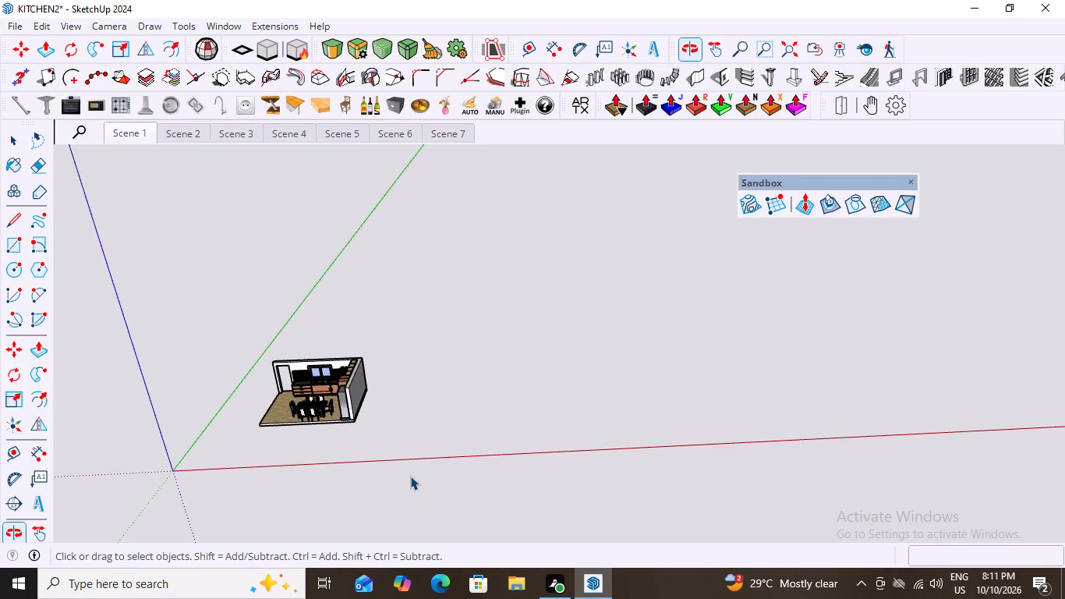
pyautogui.scroll(7, 410, 476)
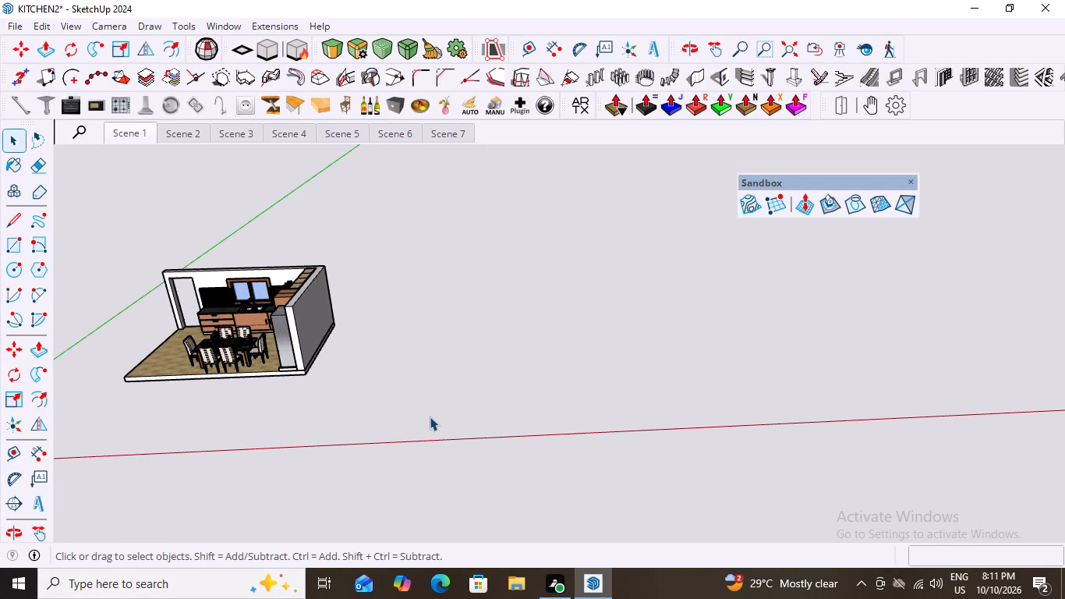
pyautogui.press('r')
pyautogui.click(396, 335)
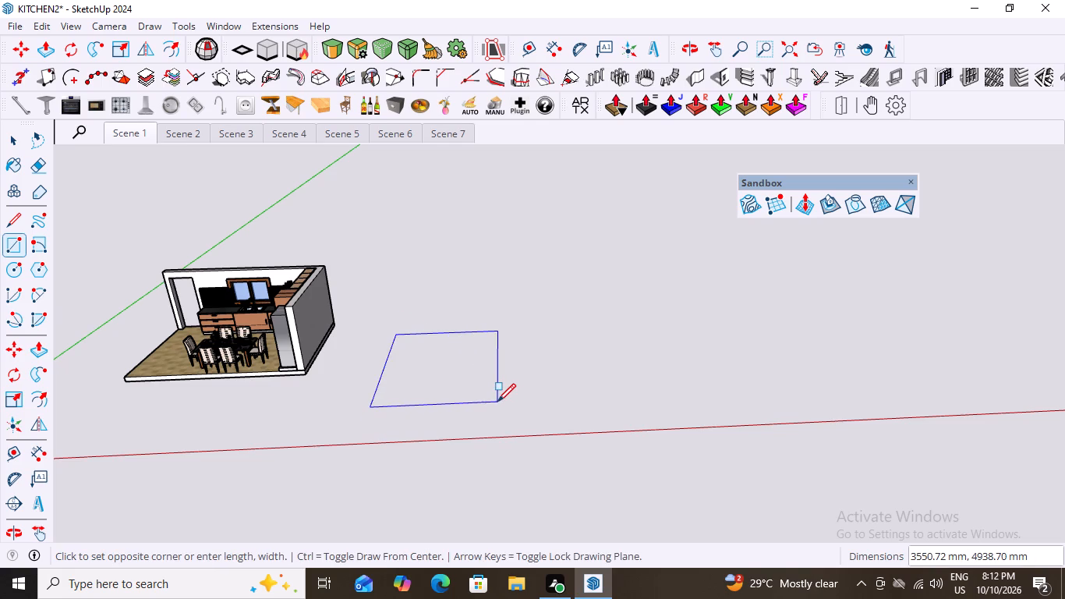
pyautogui.click(497, 402)
# Make the new rectangle's face and edges into a group.
pyautogui.press('space')
pyautogui.doubleClick(452, 379)
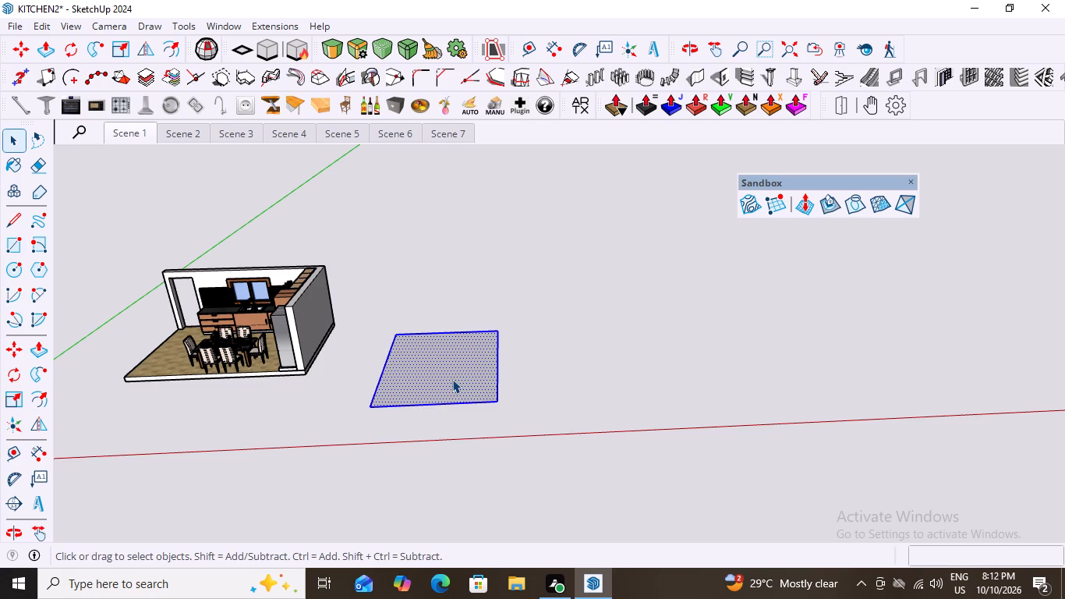
pyautogui.rightClick(452, 379)
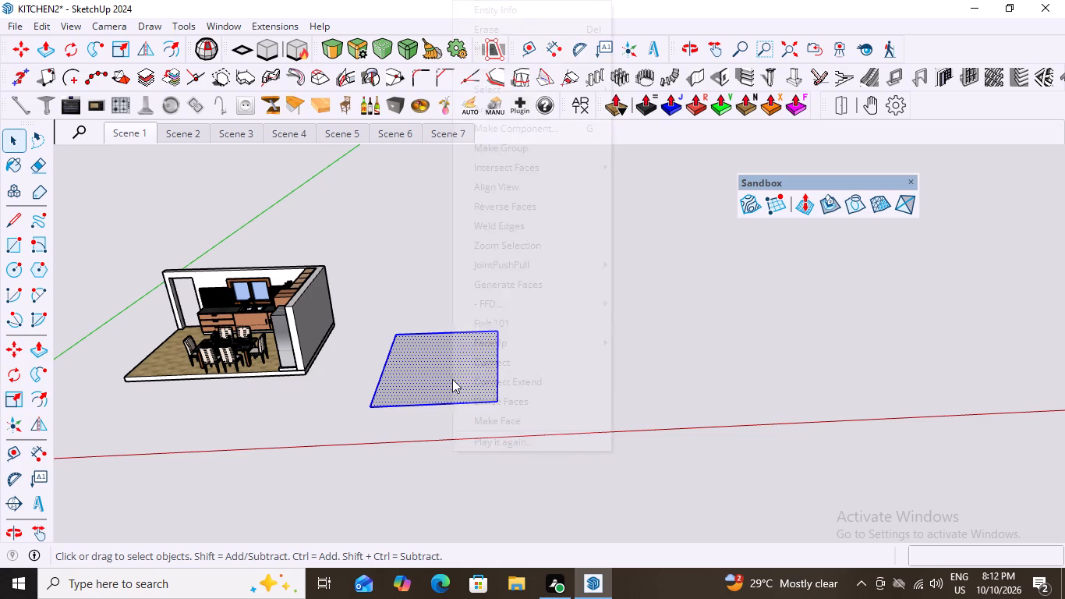
pyautogui.click(501, 155)
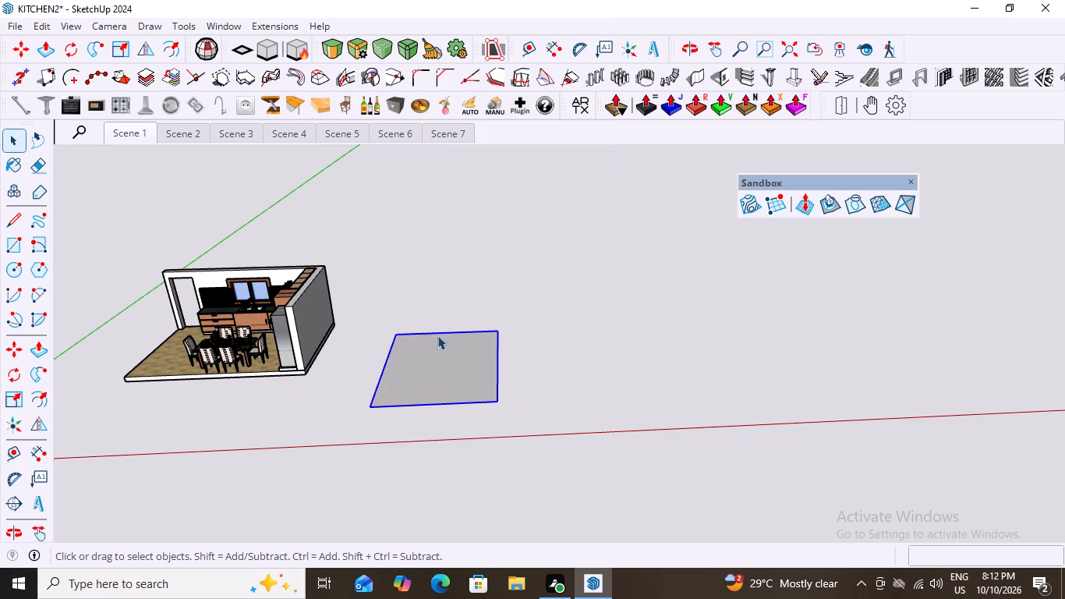
# Inside the group, push/pull the rectangle up about 2522 mm into a box, and close the group.
pyautogui.click(440, 376)
pyautogui.doubleClick(440, 376)
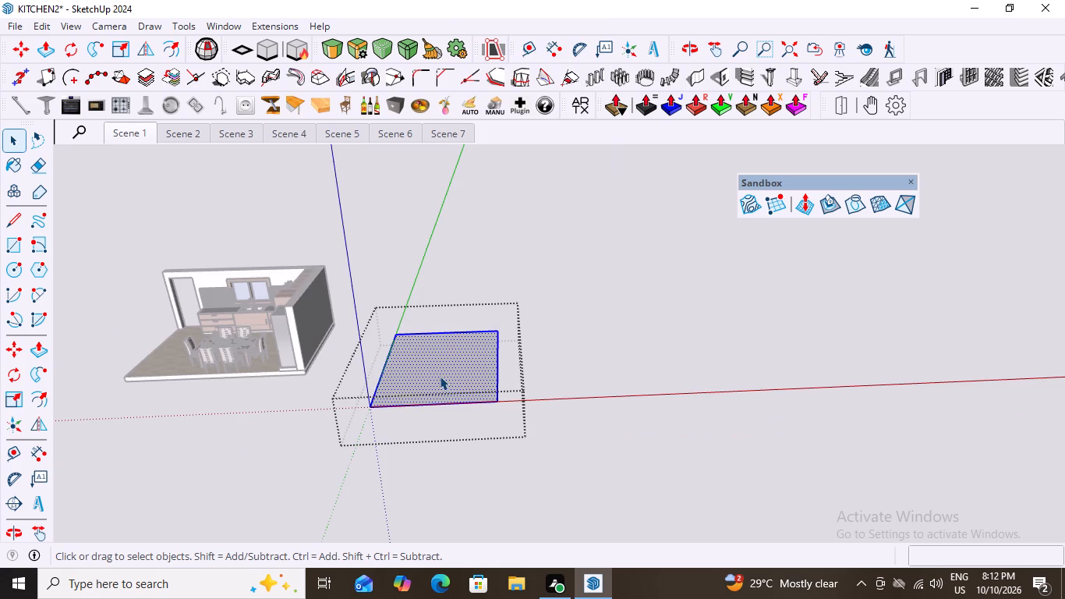
pyautogui.press('p')
pyautogui.click(440, 376)
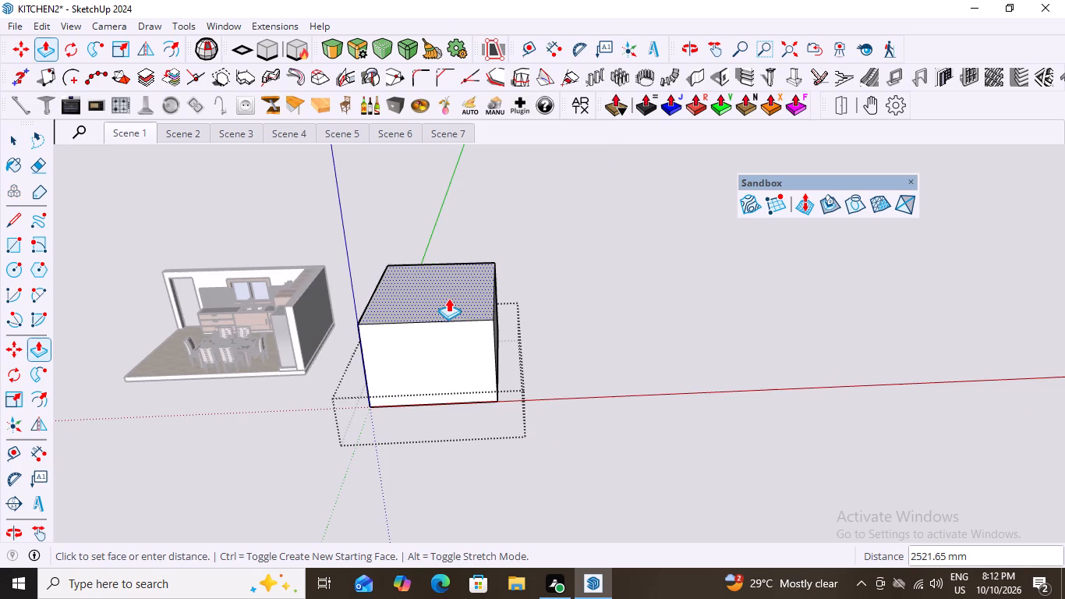
pyautogui.click(448, 298)
pyautogui.scroll(-5, 571, 364)
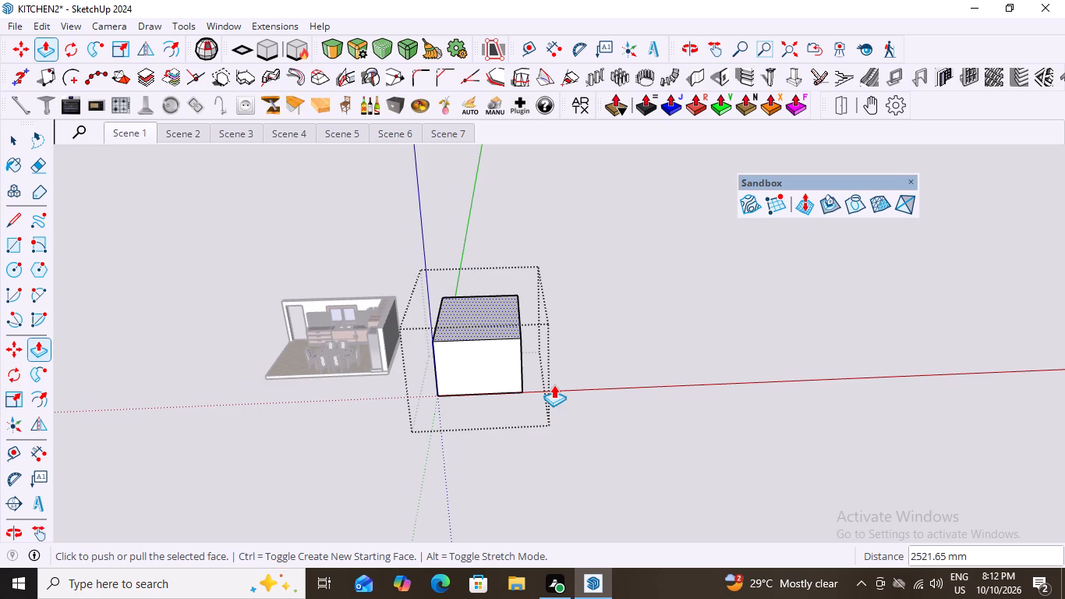
pyautogui.scroll(6, 460, 363)
pyautogui.press('space')
pyautogui.click(598, 314)
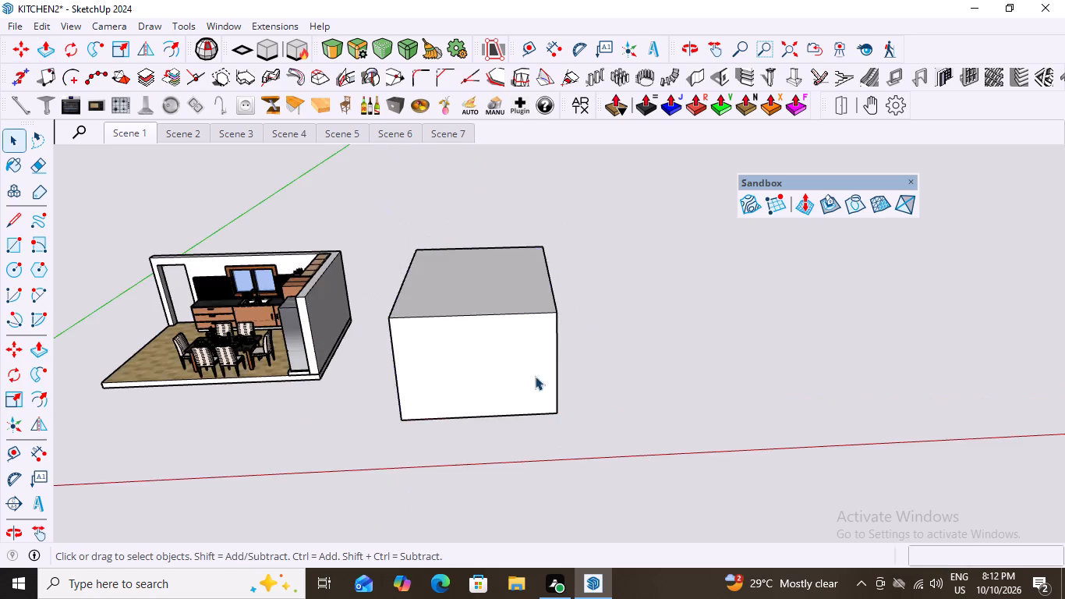
# Inside the box group, round the front vertical edge nearest the viewer with an offset of about 1114 mm and 6 segments.
pyautogui.moveTo(574, 369); pyautogui.dragTo(465, 360, button='middle')
pyautogui.scroll(2, 488, 338)
pyautogui.tripleClick(490, 333)
pyautogui.click(490, 333)
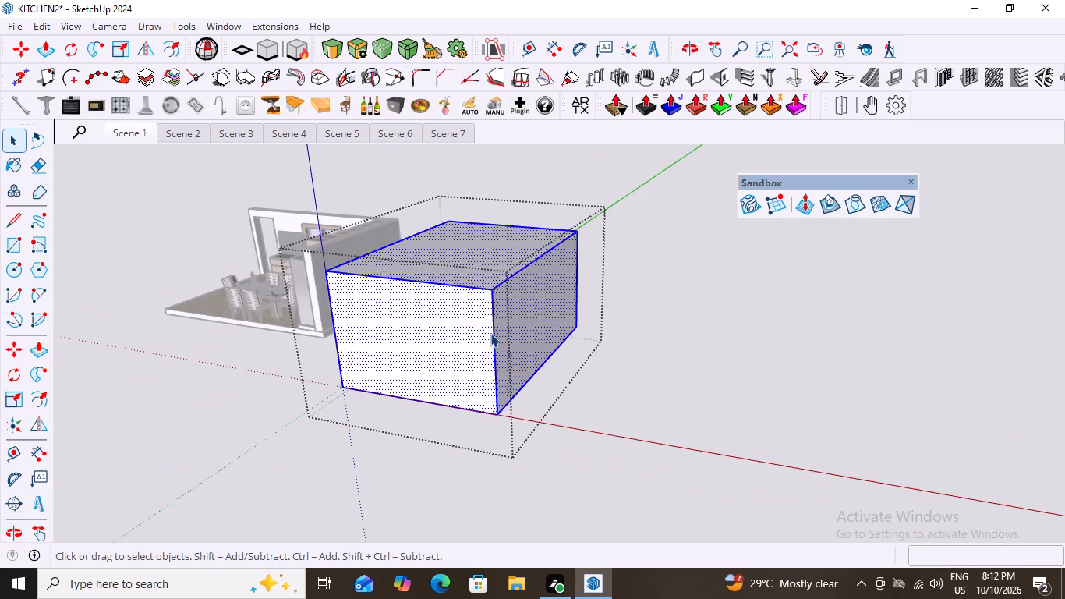
pyautogui.click(490, 333)
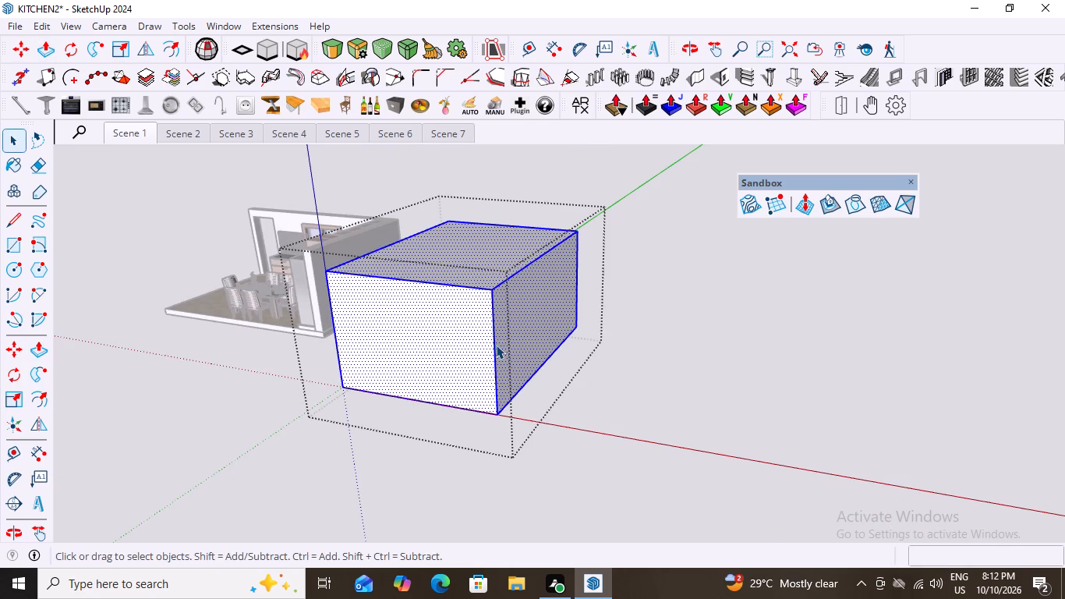
pyautogui.click(496, 345)
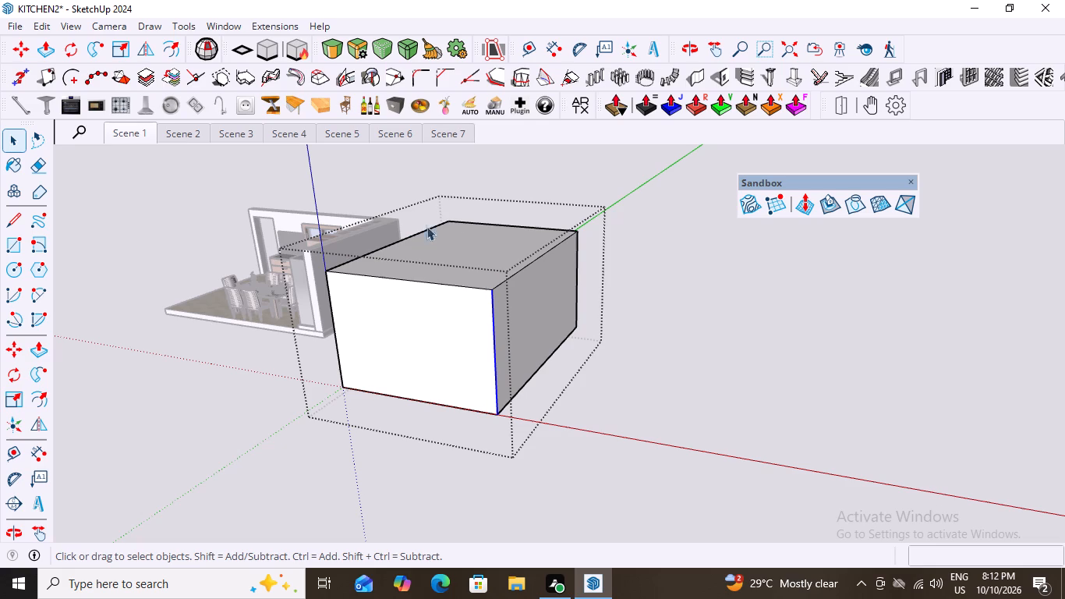
pyautogui.scroll(3, 463, 392)
pyautogui.scroll(-6, 540, 317)
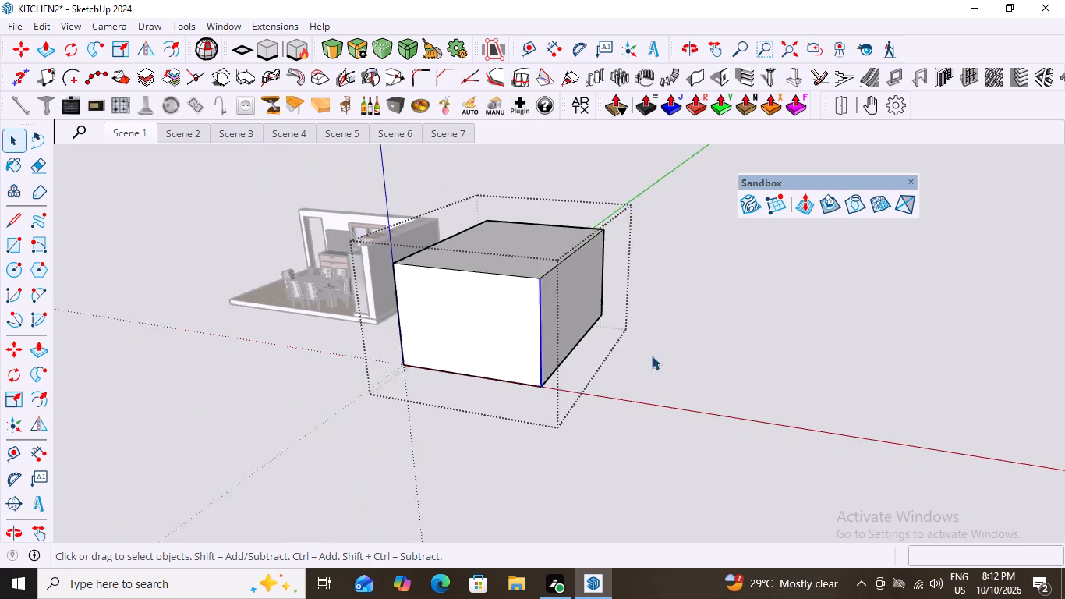
pyautogui.scroll(5, 505, 333)
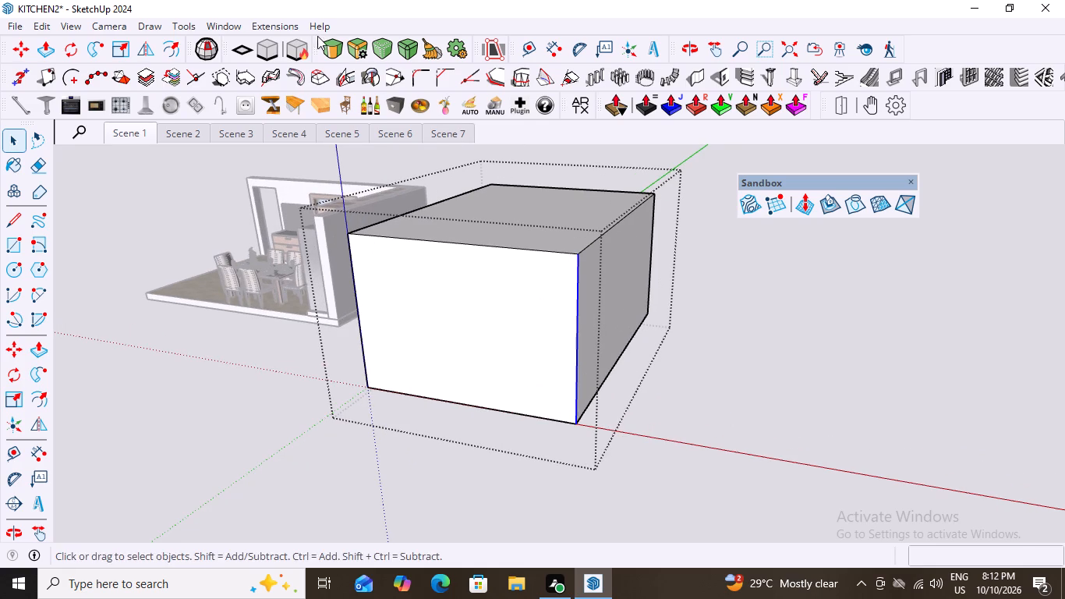
pyautogui.click(331, 51)
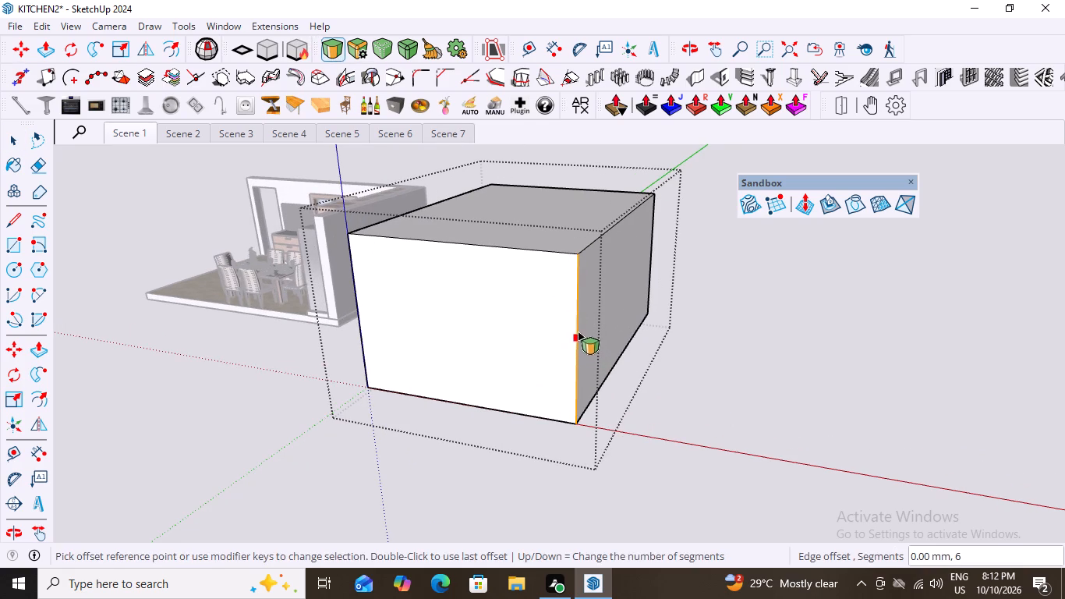
pyautogui.click(577, 330)
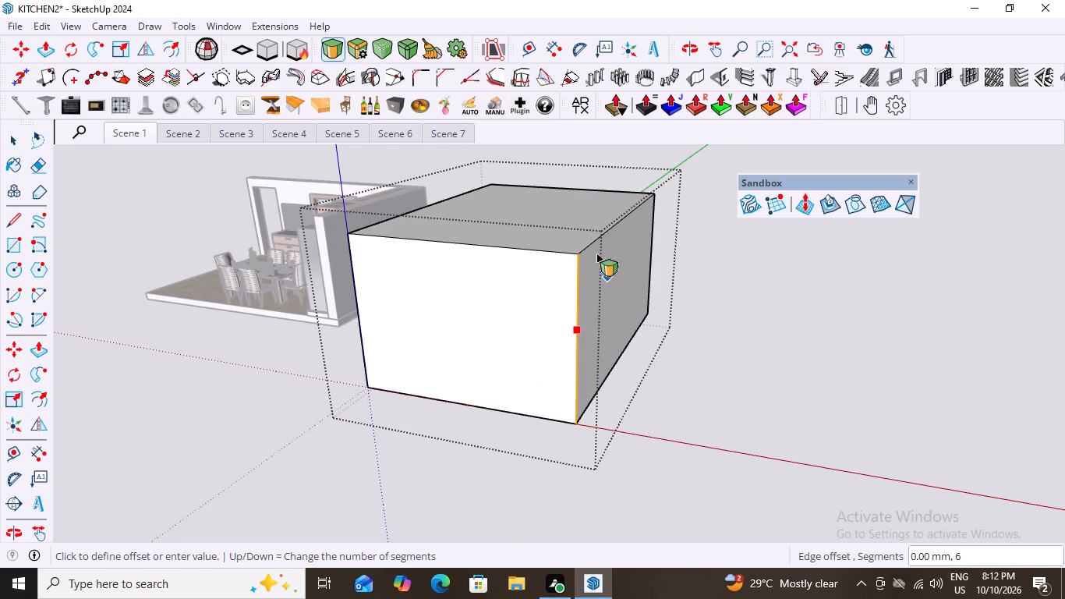
pyautogui.click(501, 295)
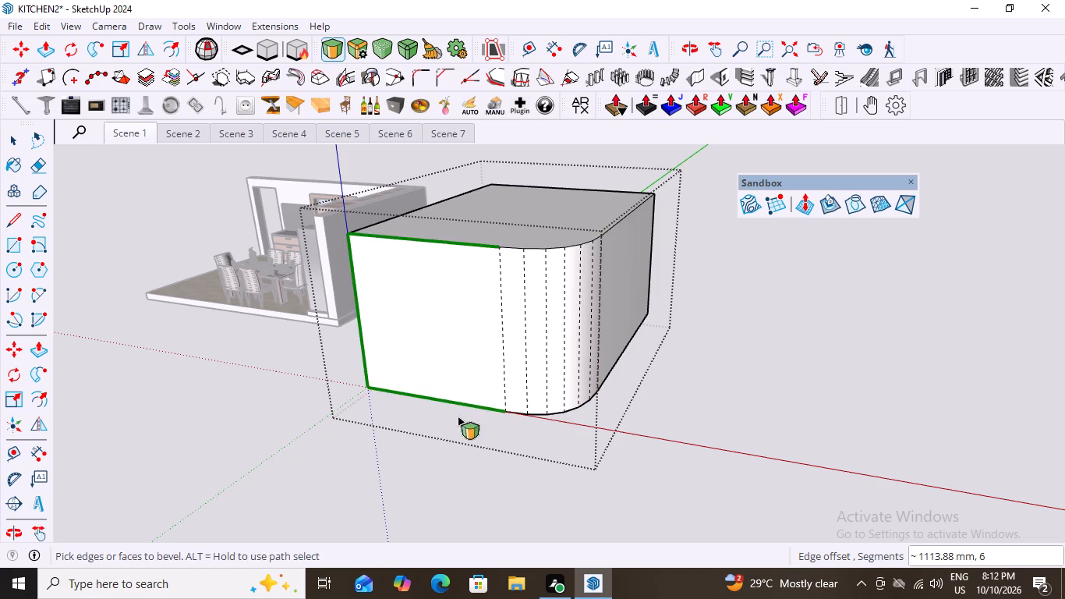
# Examine the box's rounded corner from several angles and close the group.
pyautogui.moveTo(476, 365); pyautogui.dragTo(497, 499, button='middle')
pyautogui.scroll(-10, 497, 500)
pyautogui.moveTo(567, 446); pyautogui.dragTo(466, 397, button='middle')
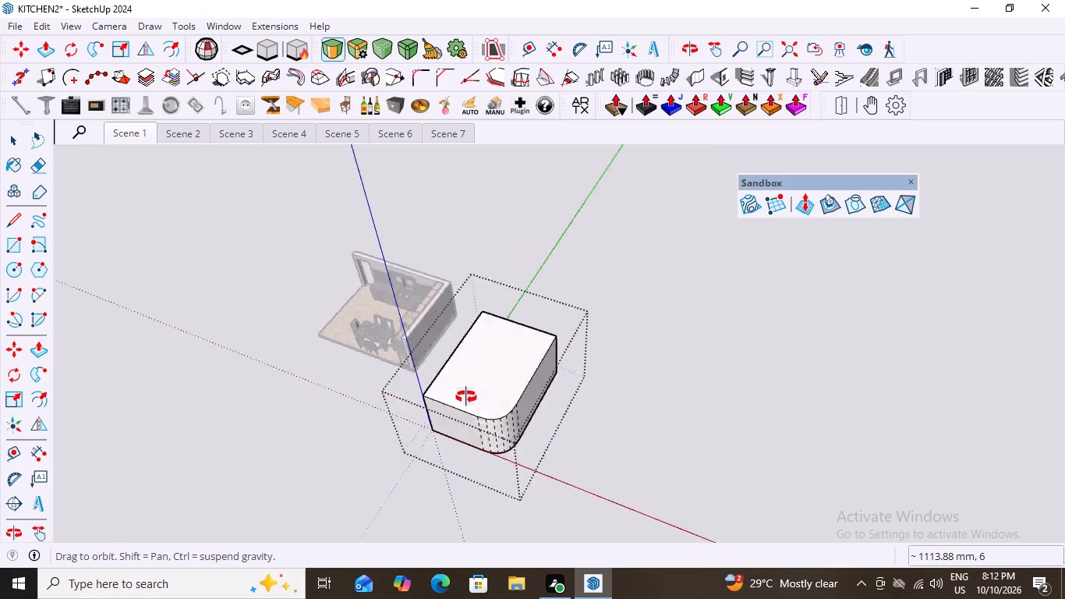
pyautogui.moveTo(466, 397); pyautogui.dragTo(602, 364, button='middle')
pyautogui.scroll(7, 529, 437)
pyautogui.moveTo(619, 393); pyautogui.dragTo(608, 422, button='middle')
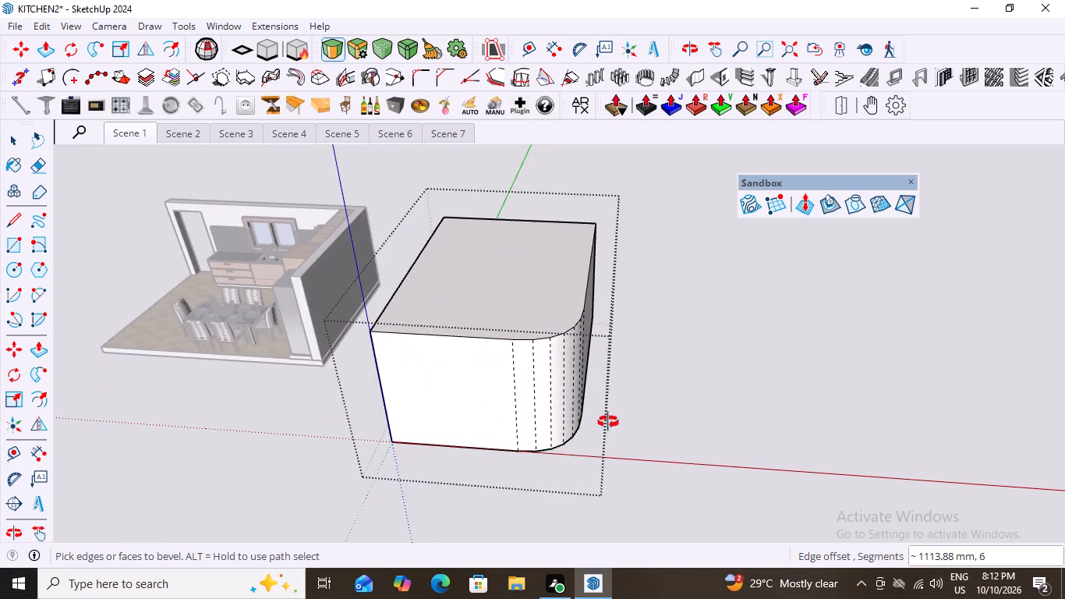
pyautogui.moveTo(608, 422); pyautogui.dragTo(594, 443, button='middle')
pyautogui.scroll(-1, 594, 443)
pyautogui.scroll(-2, 660, 341)
pyautogui.press('space')
pyautogui.click(682, 318)
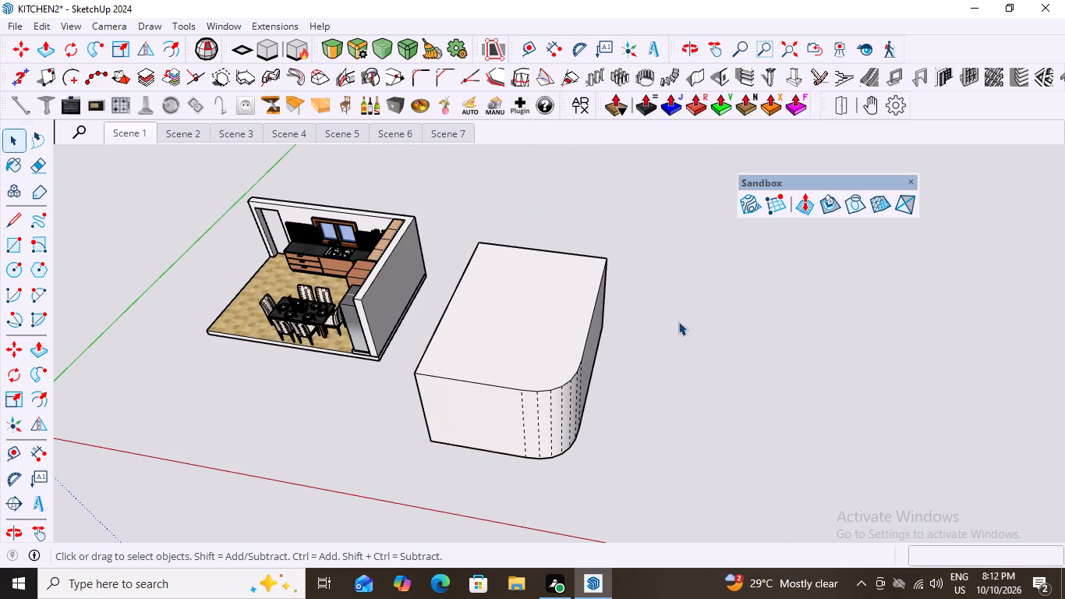
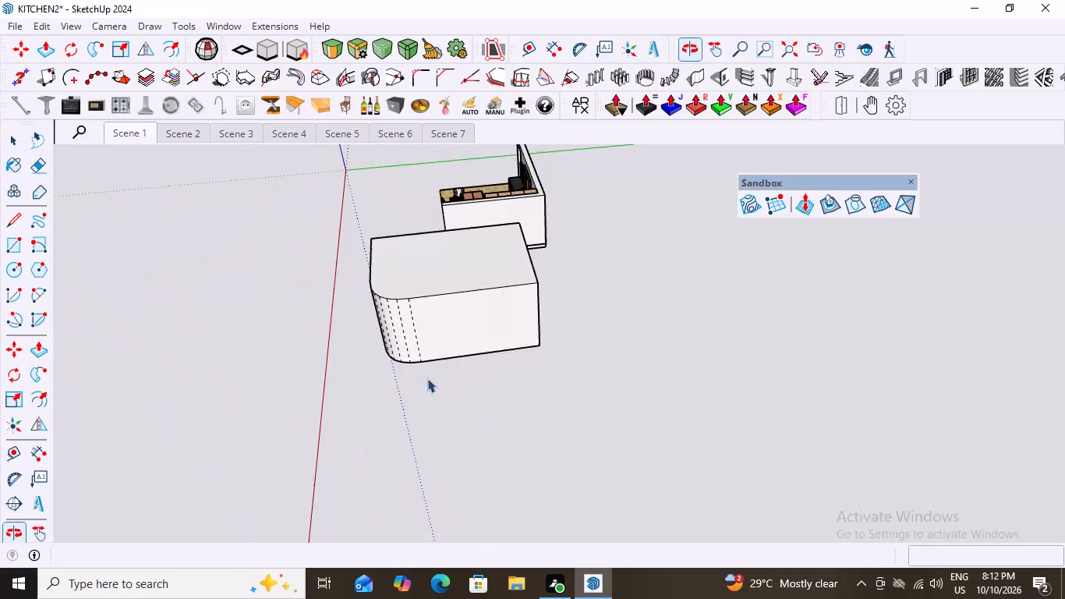
# Inside the box group, round the other vertical edge of the already rounded side, offset about 1757 mm with 6 segments, and close the group.
pyautogui.scroll(3, 550, 290)
pyautogui.moveTo(543, 329); pyautogui.dragTo(412, 332, button='middle')
pyautogui.scroll(4, 469, 292)
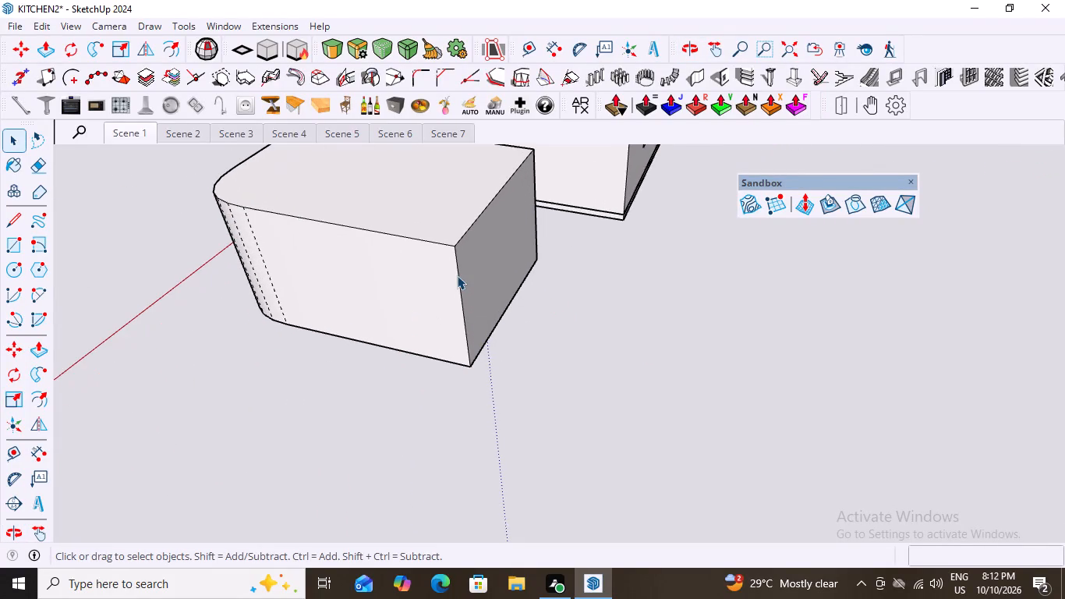
pyautogui.scroll(1, 457, 275)
pyautogui.click(458, 286)
pyautogui.doubleClick(458, 286)
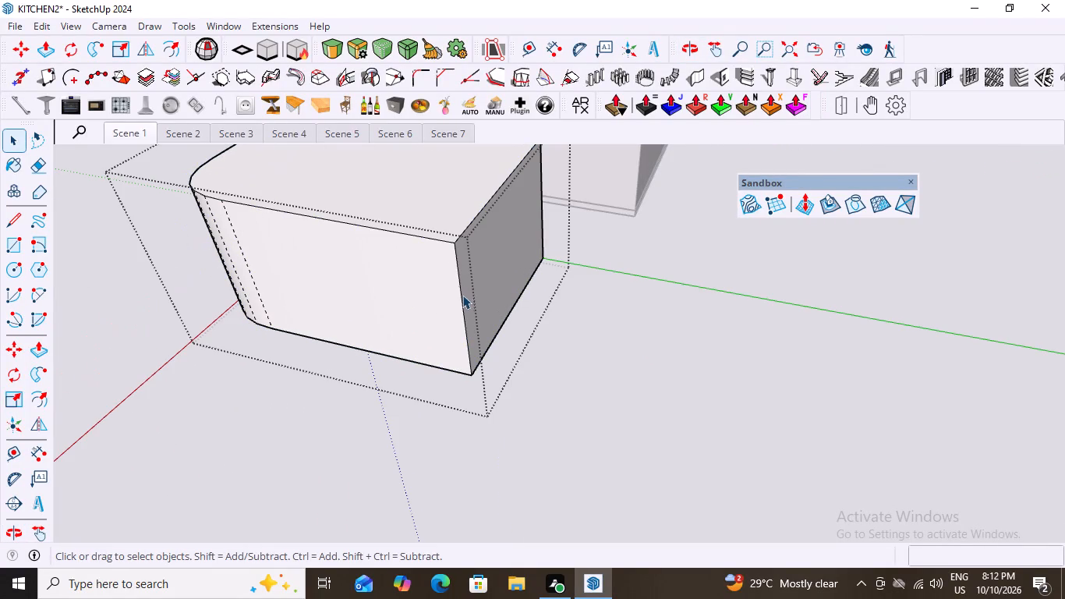
pyautogui.click(463, 296)
pyautogui.press('p')
pyautogui.press('space')
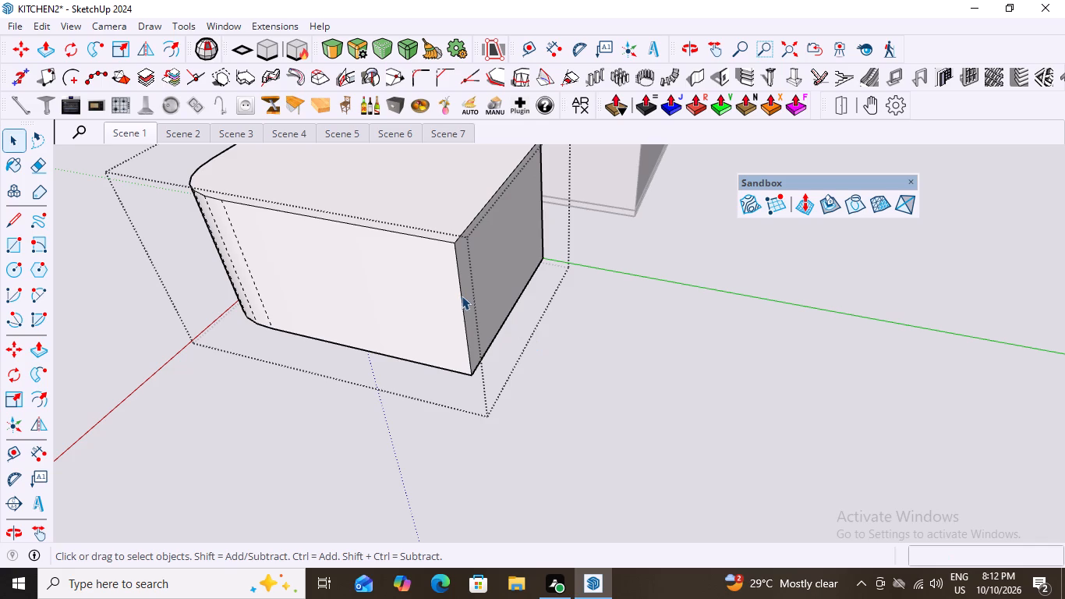
pyautogui.click(459, 293)
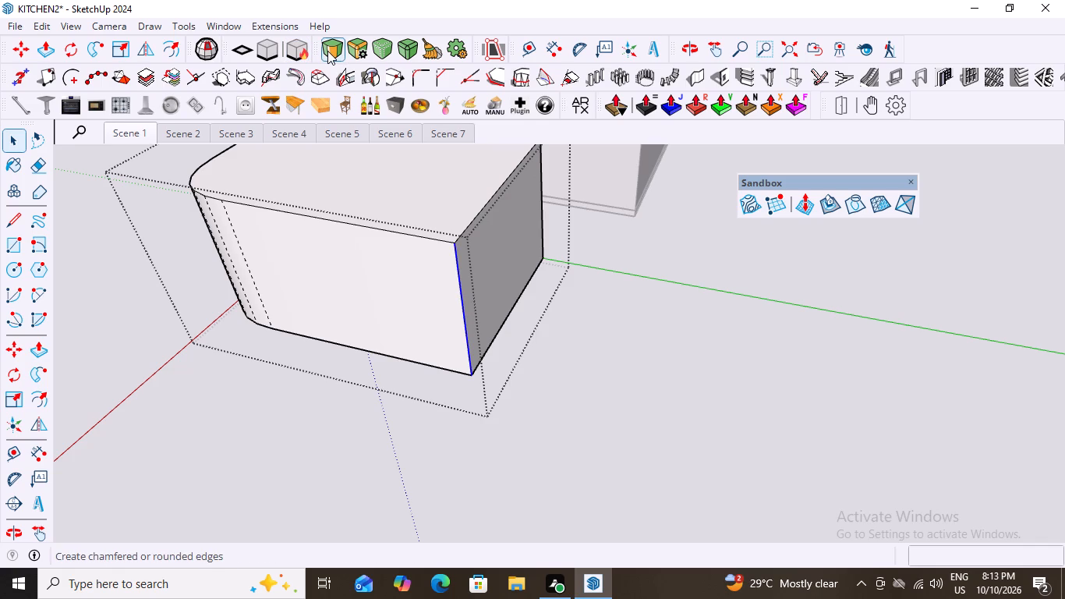
pyautogui.click(327, 51)
pyautogui.click(462, 303)
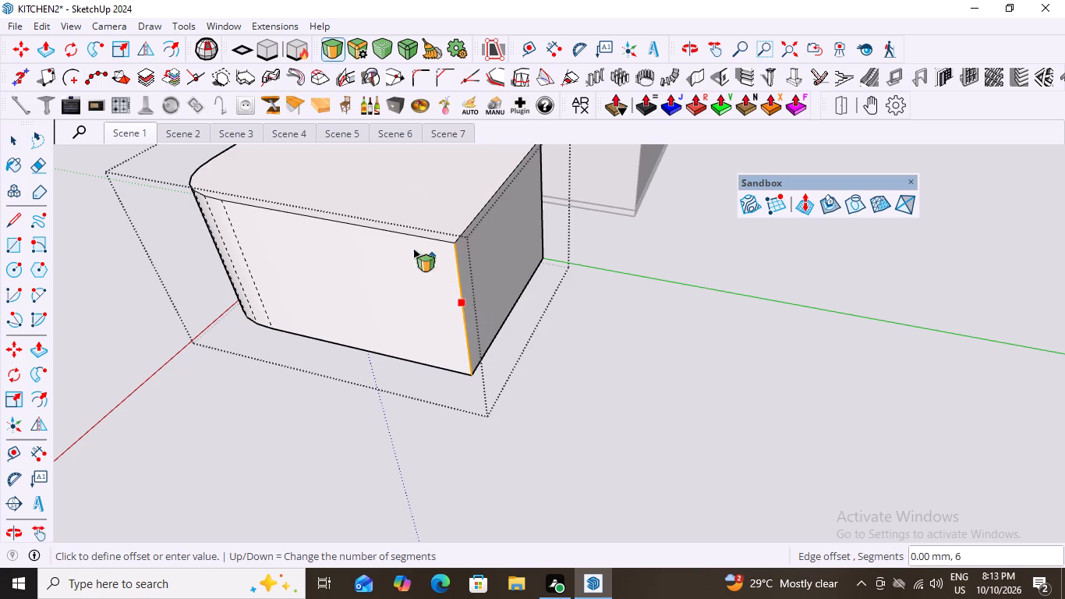
pyautogui.scroll(-4, 490, 405)
pyautogui.moveTo(417, 403); pyautogui.dragTo(586, 416, button='middle')
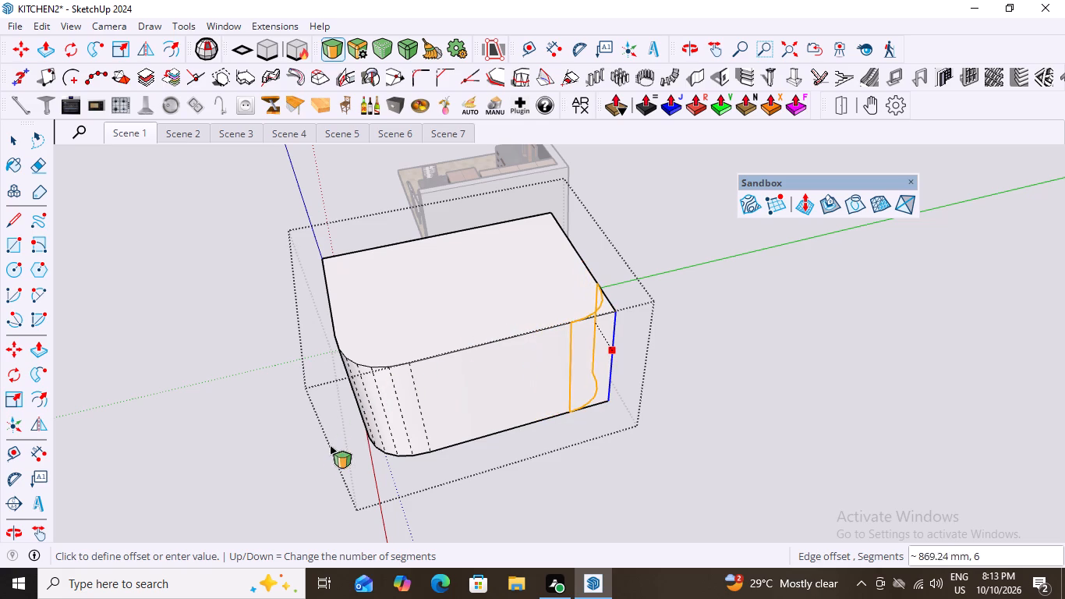
pyautogui.scroll(3, 614, 354)
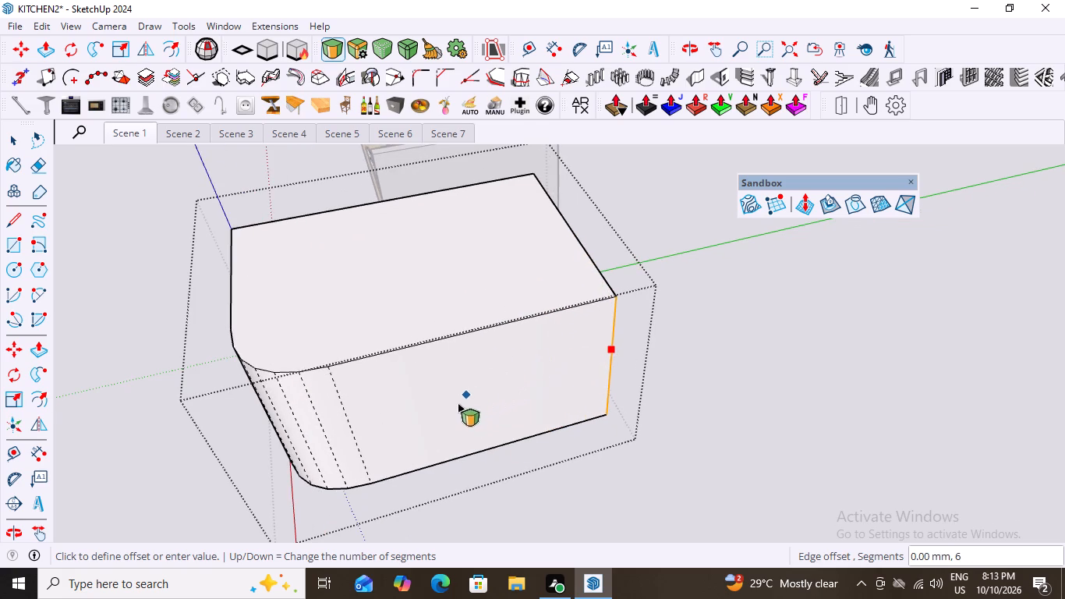
pyautogui.scroll(-3, 600, 433)
pyautogui.moveTo(607, 432); pyautogui.dragTo(487, 438, button='middle')
pyautogui.scroll(2, 454, 342)
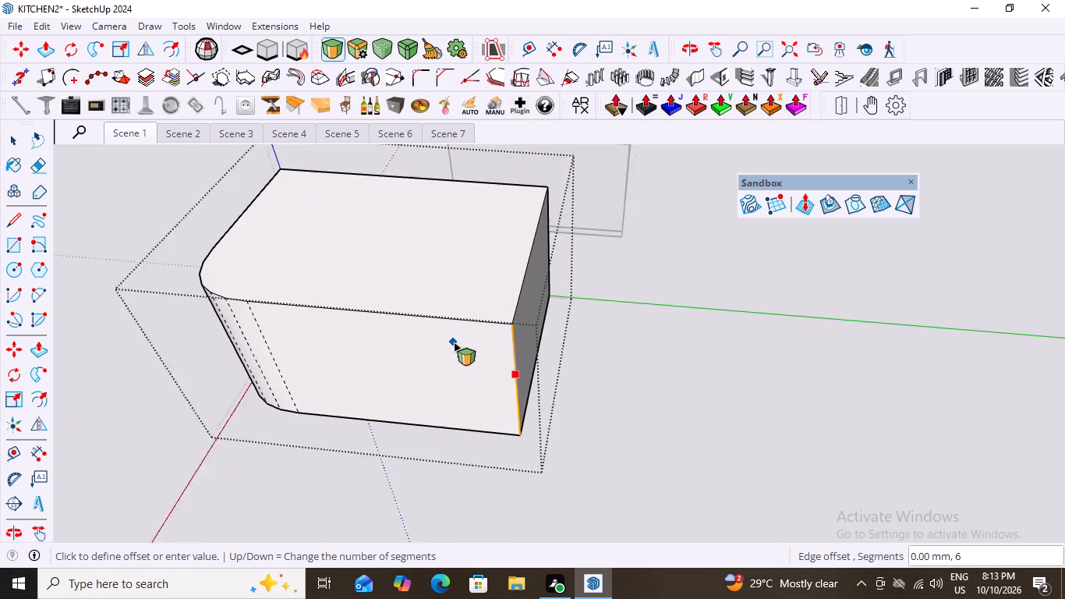
pyautogui.scroll(1, 454, 342)
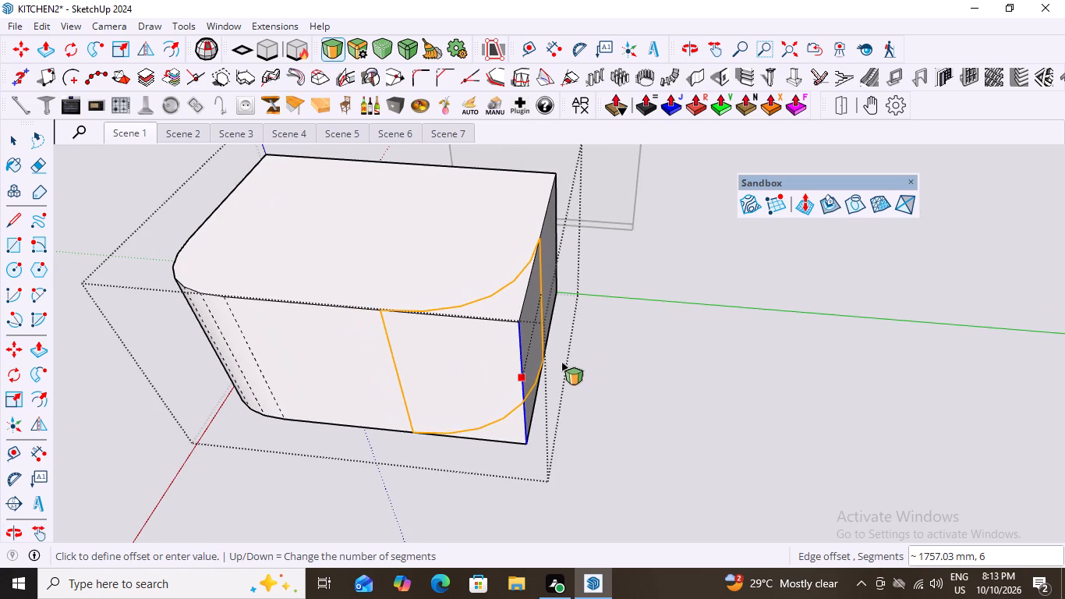
pyautogui.click(561, 362)
pyautogui.scroll(-20, 711, 374)
pyautogui.scroll(-4, 711, 374)
pyautogui.moveTo(447, 405); pyautogui.dragTo(894, 406, button='middle')
pyautogui.press('space')
pyautogui.doubleClick(720, 295)
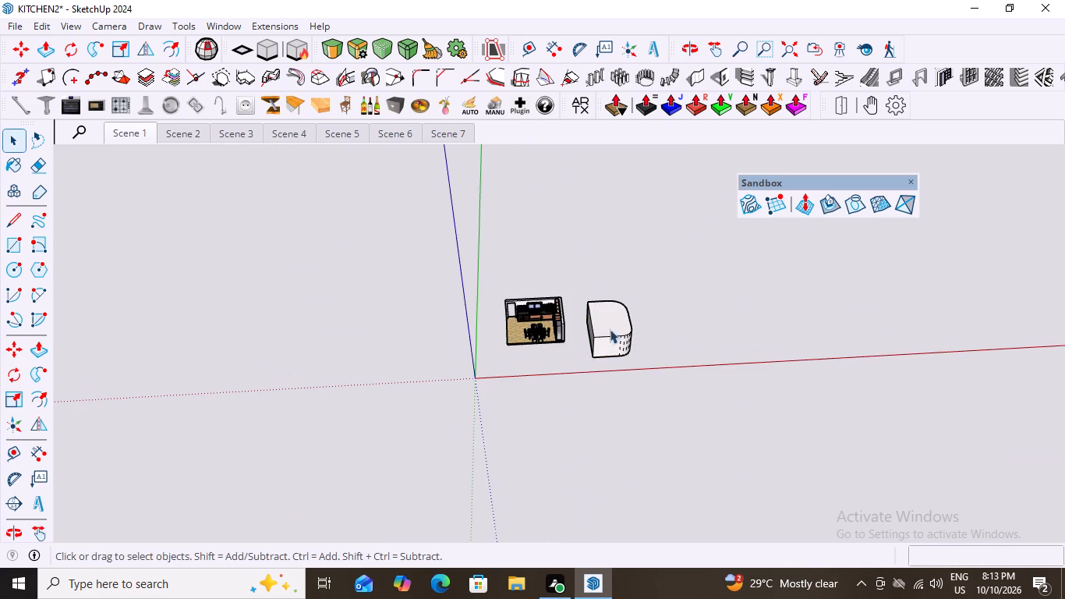
pyautogui.scroll(14, 614, 323)
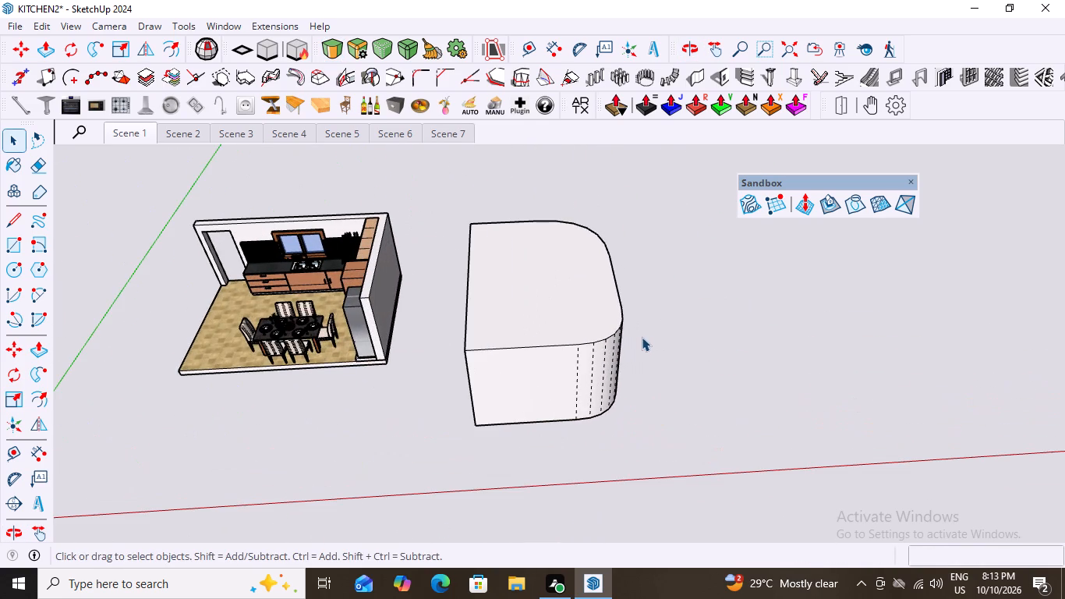
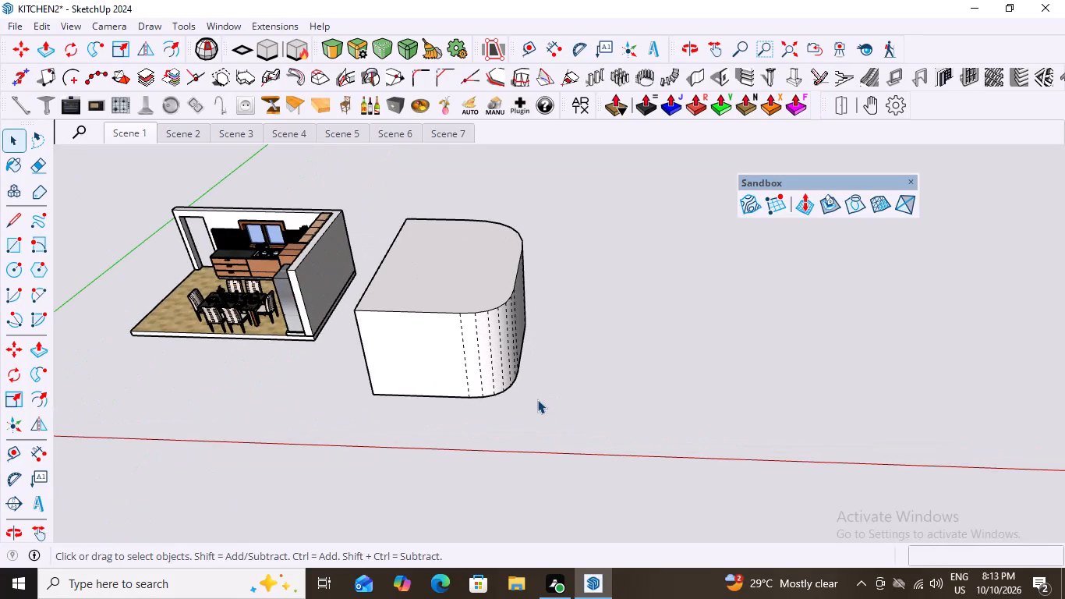
# Delete the rounded box group standing beside the kitchen.
pyautogui.scroll(-2, 515, 409)
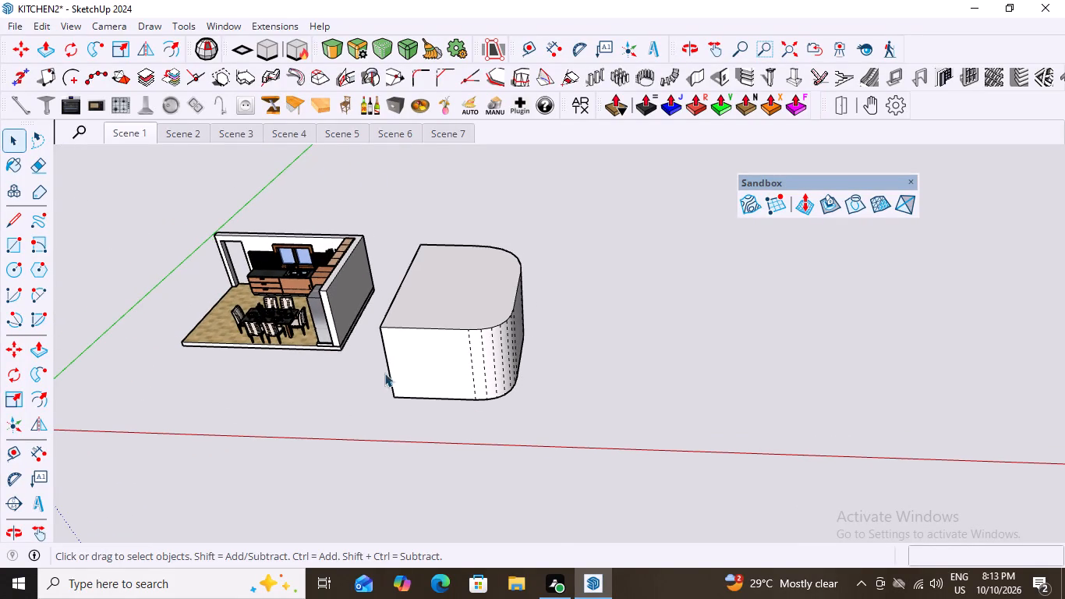
pyautogui.scroll(2, 511, 363)
pyautogui.scroll(-7, 505, 364)
pyautogui.moveTo(583, 367); pyautogui.dragTo(545, 342, button='middle')
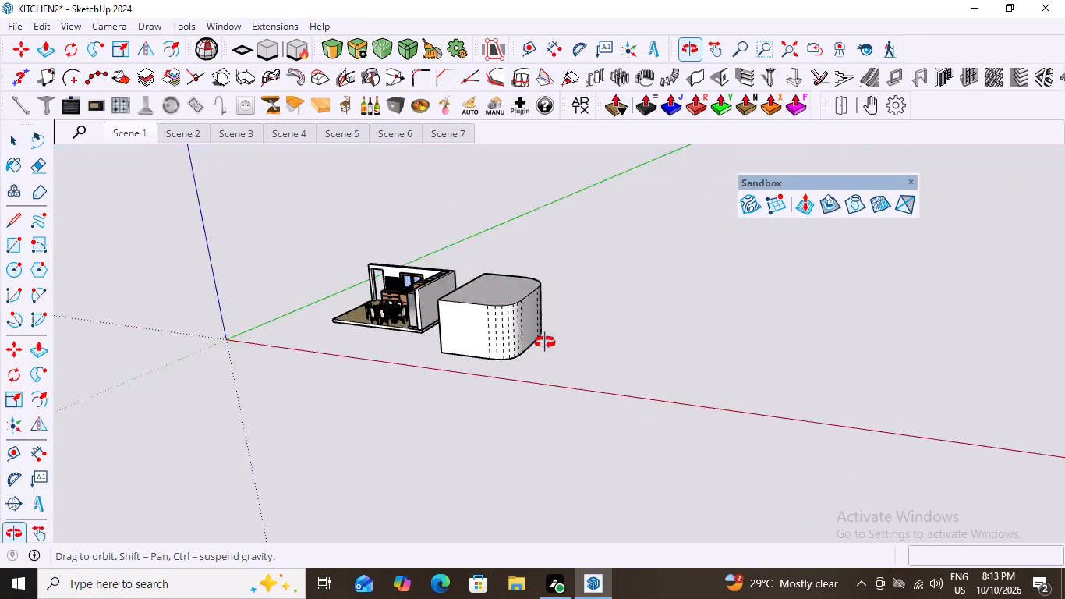
pyautogui.moveTo(545, 342); pyautogui.dragTo(600, 379, button='middle')
pyautogui.scroll(5, 600, 392)
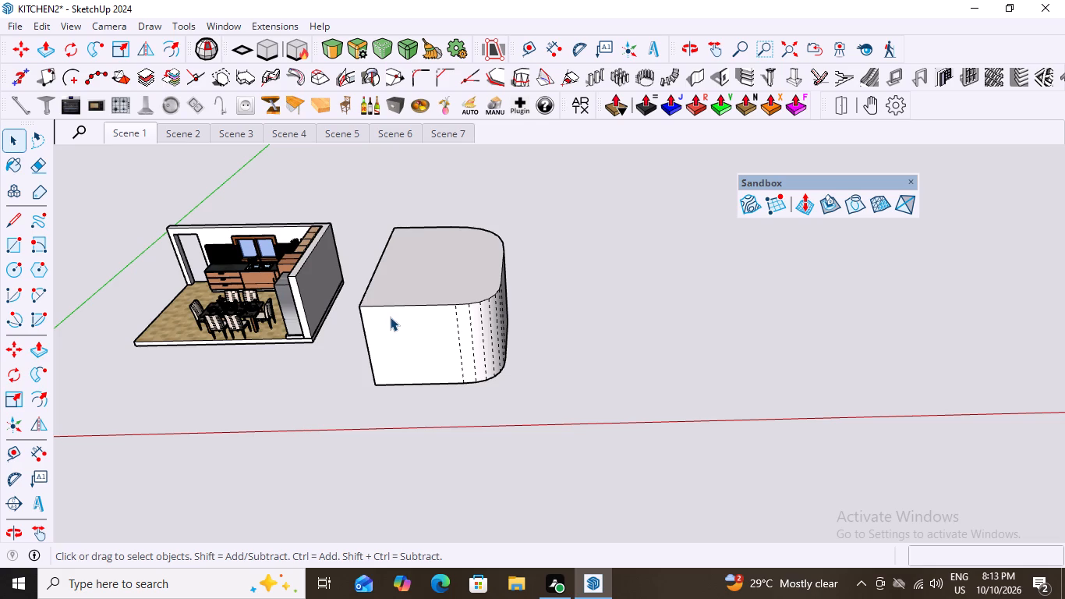
pyautogui.scroll(-6, 439, 310)
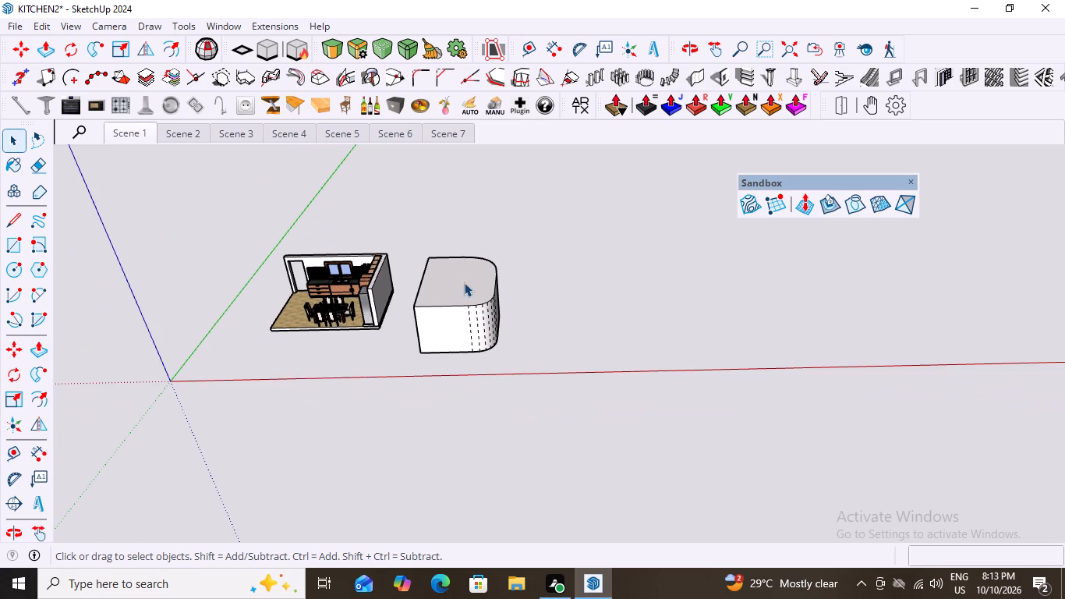
pyautogui.click(463, 293)
pyautogui.press('Delete')
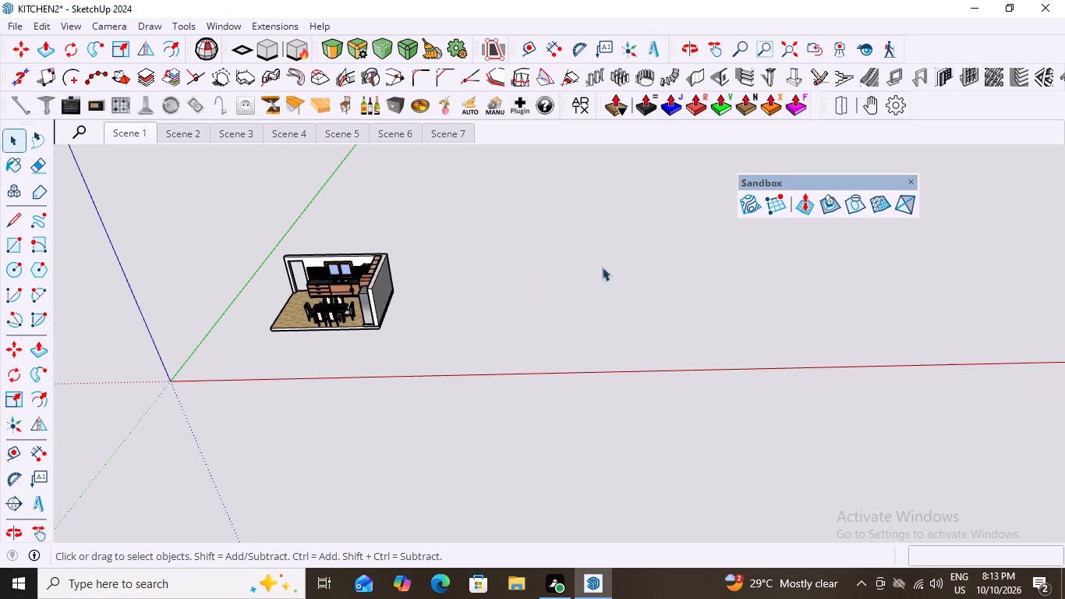
# Close the floating Sandbox tool set.
pyautogui.click(918, 183)
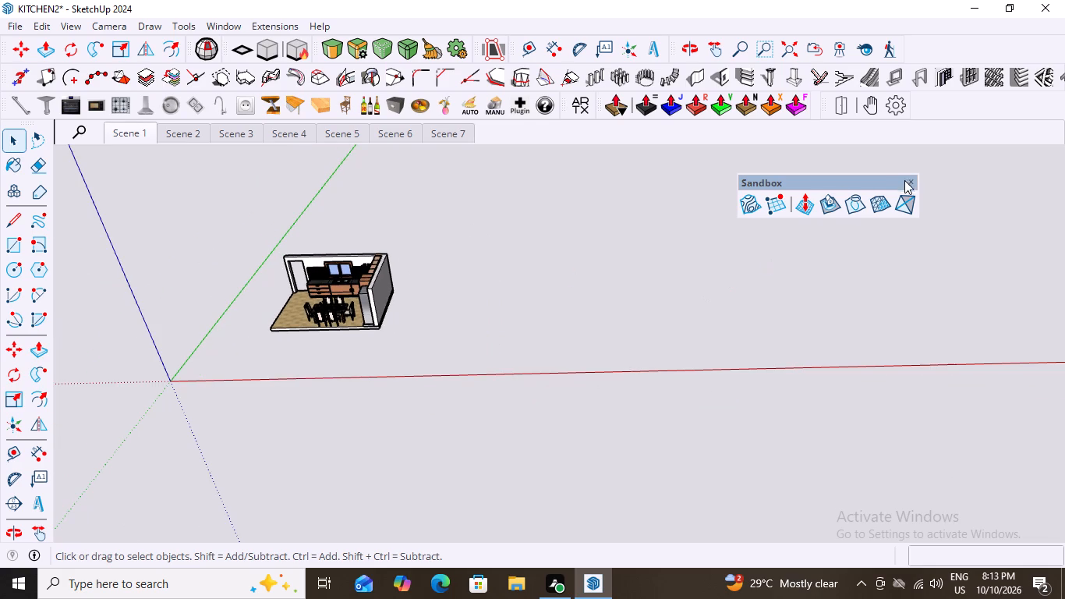
pyautogui.click(911, 179)
# Inspect the kitchen model, including its cabinets, fridge and dining set, from different distances and angles.
pyautogui.scroll(-7, 489, 319)
pyautogui.scroll(2, 419, 320)
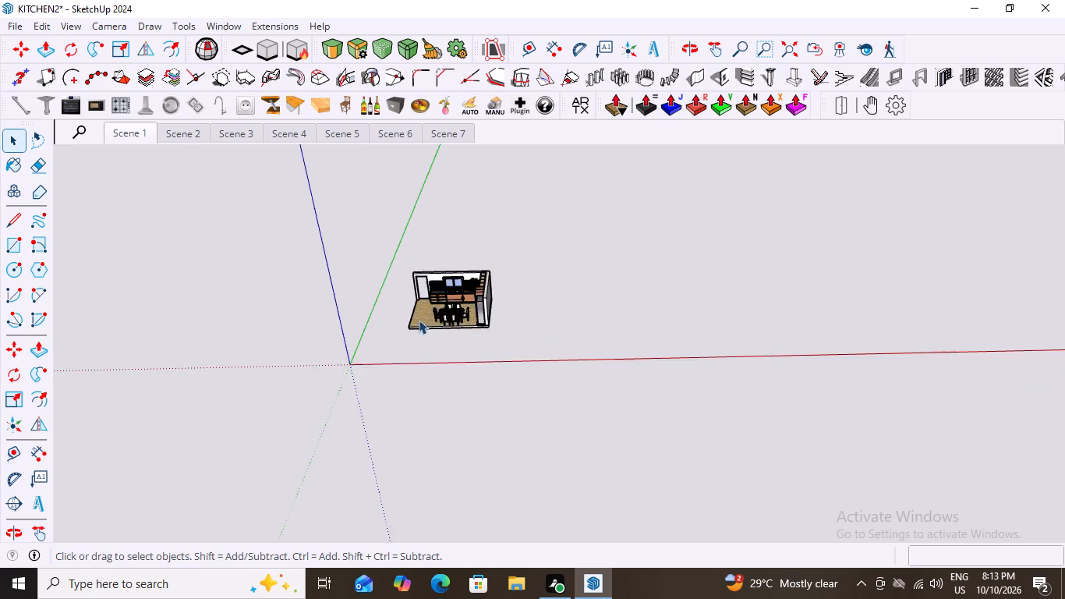
pyautogui.scroll(14, 419, 320)
pyautogui.scroll(-8, 563, 293)
pyautogui.scroll(7, 494, 370)
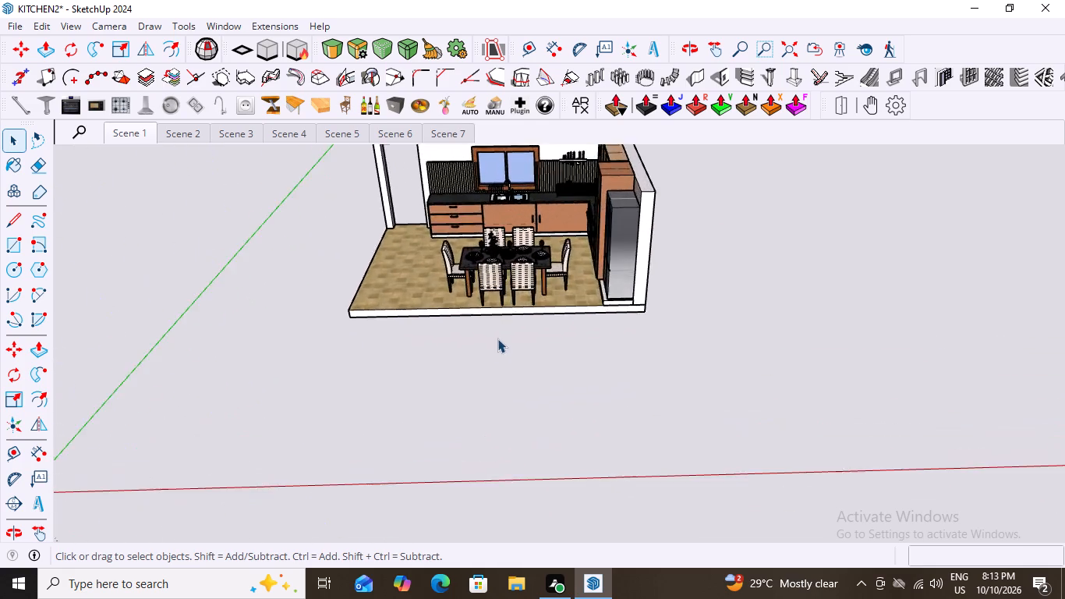
pyautogui.scroll(-8, 474, 341)
pyautogui.scroll(6, 457, 245)
pyautogui.scroll(3, 490, 349)
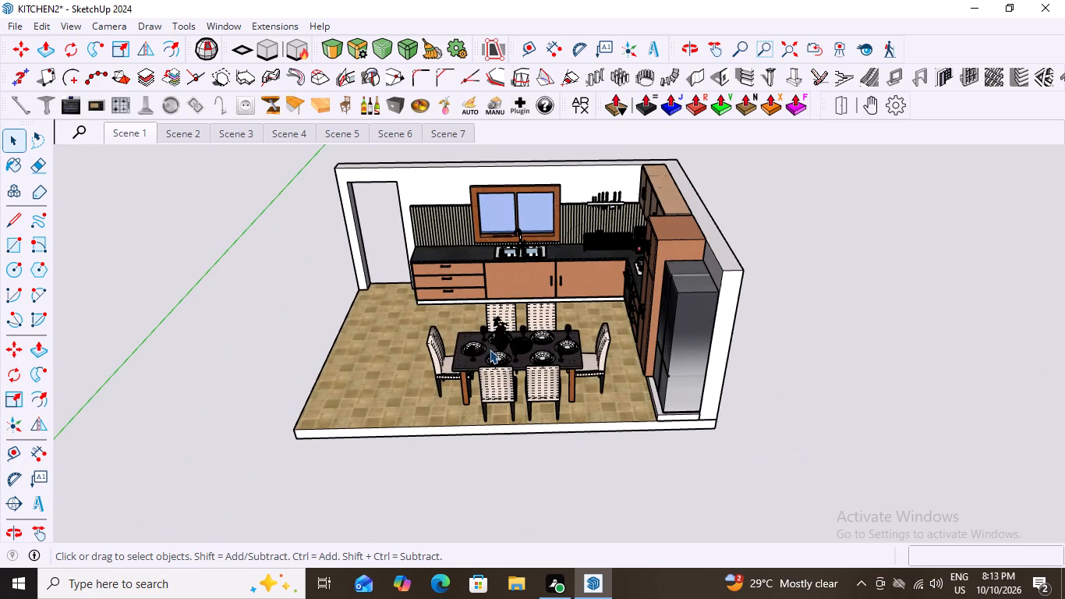
pyautogui.scroll(-3, 449, 355)
pyautogui.scroll(2, 515, 432)
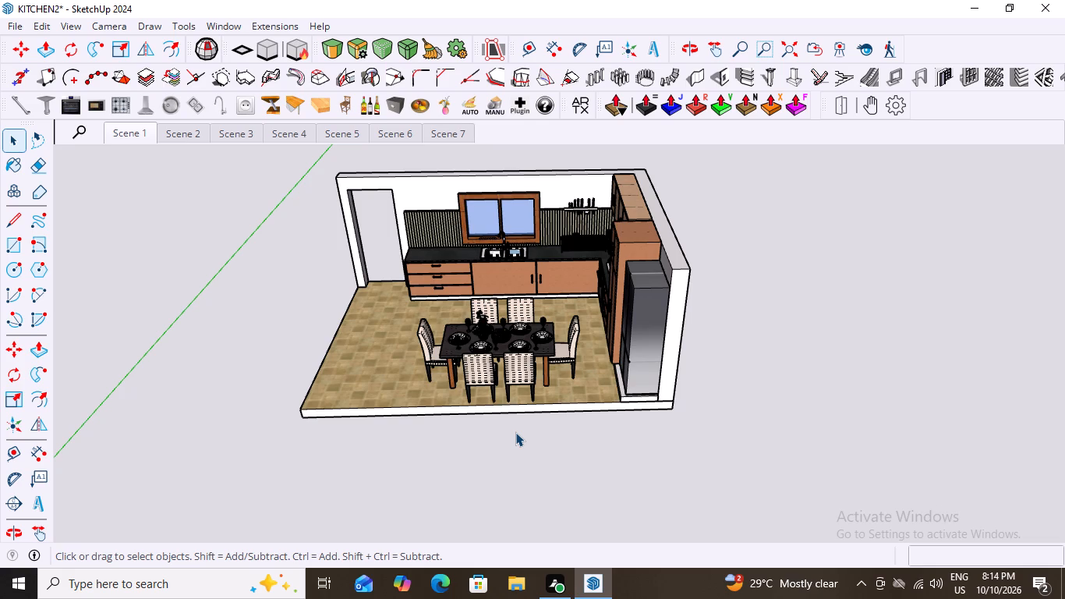
pyautogui.scroll(-3, 537, 414)
pyautogui.scroll(3, 586, 348)
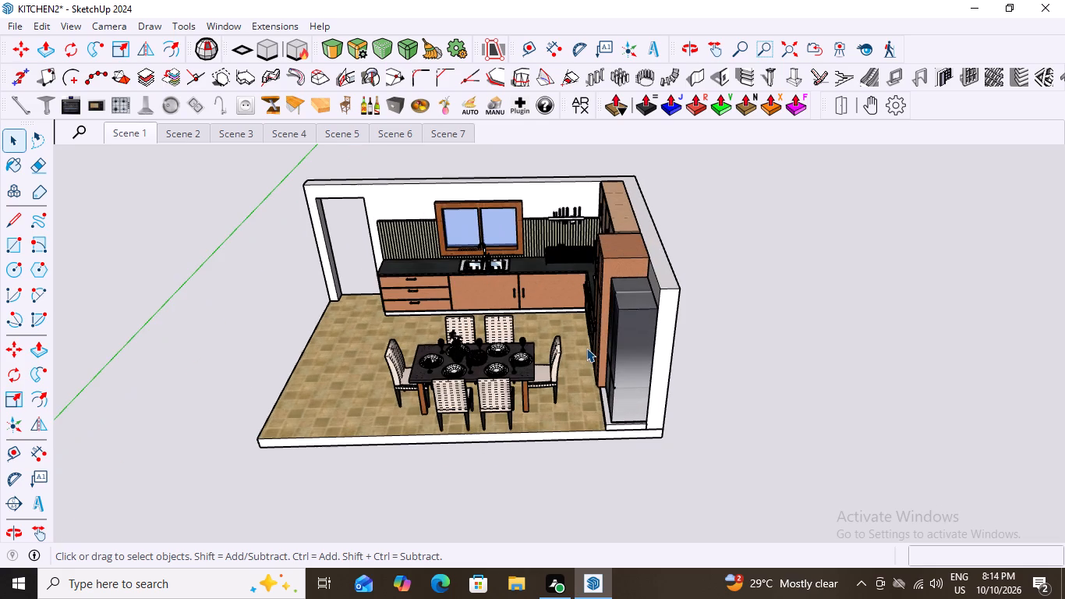
pyautogui.scroll(-5, 387, 360)
pyautogui.moveTo(473, 325); pyautogui.dragTo(490, 283, button='middle')
pyautogui.scroll(3, 465, 393)
pyautogui.moveTo(510, 400); pyautogui.dragTo(479, 423, button='middle')
pyautogui.scroll(-7, 440, 428)
pyautogui.moveTo(519, 436); pyautogui.dragTo(524, 479, button='middle')
pyautogui.scroll(7, 394, 387)
pyautogui.scroll(2, 487, 407)
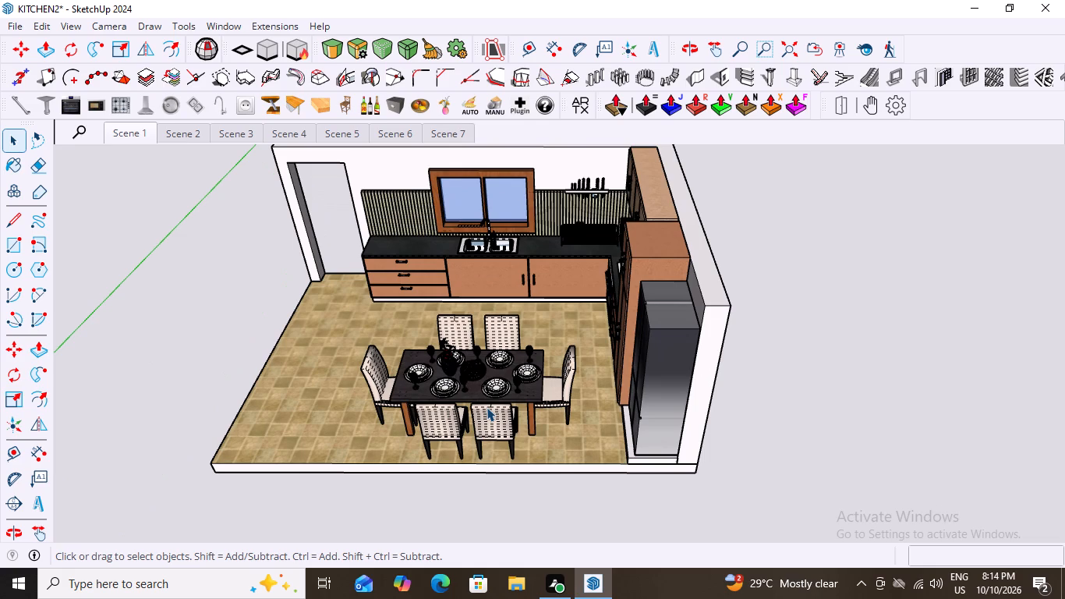
pyautogui.scroll(-4, 487, 407)
pyautogui.scroll(2, 534, 430)
pyautogui.scroll(-5, 545, 414)
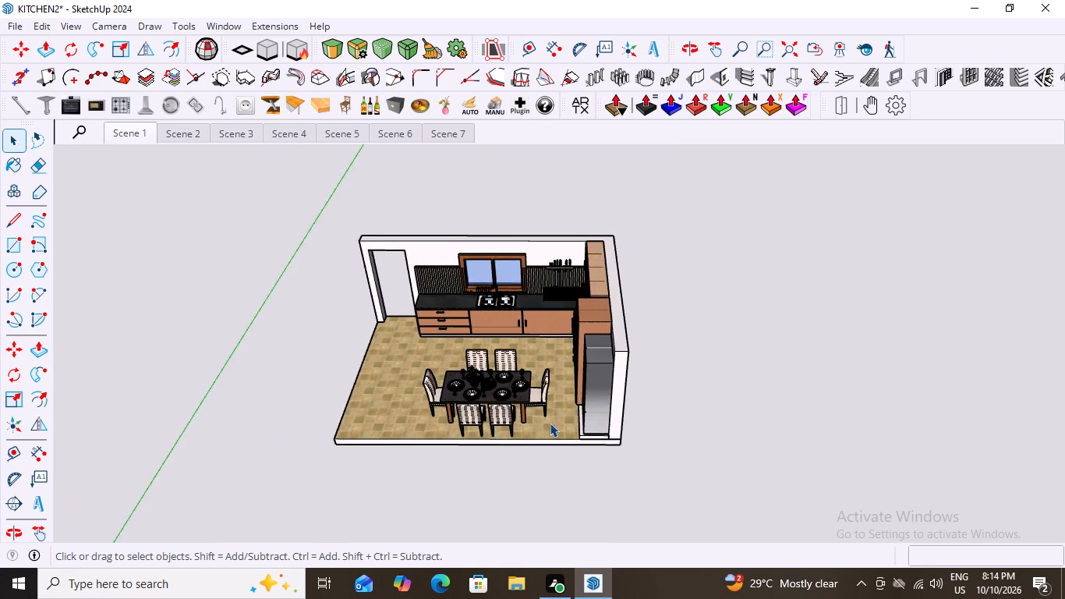
pyautogui.moveTo(558, 422); pyautogui.dragTo(568, 395, button='middle')
pyautogui.scroll(2, 546, 419)
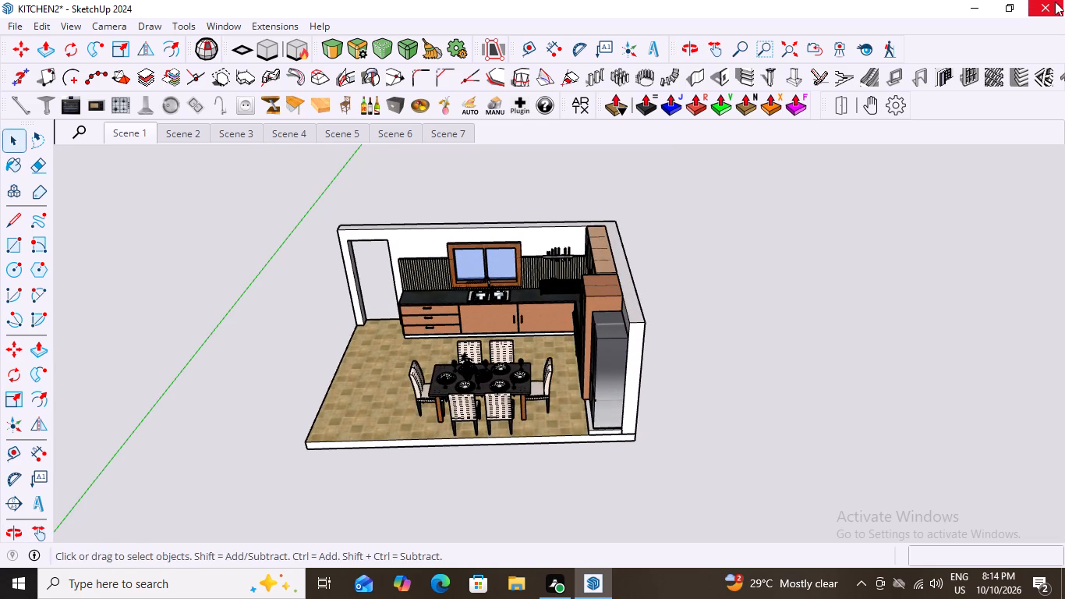